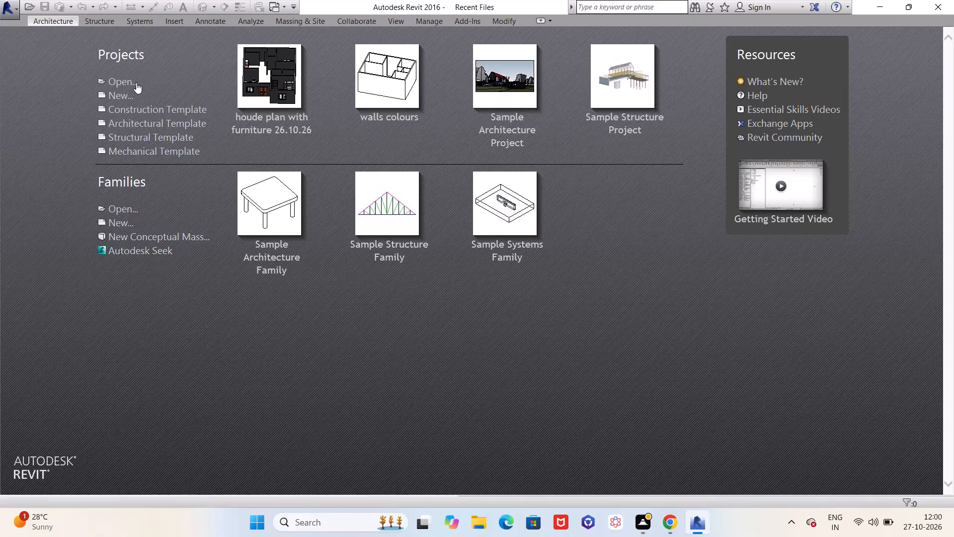
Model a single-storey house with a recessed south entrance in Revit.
Create a new project from the Architectural Template.
{"action": "left_click", "coordinate": [156, 123]}
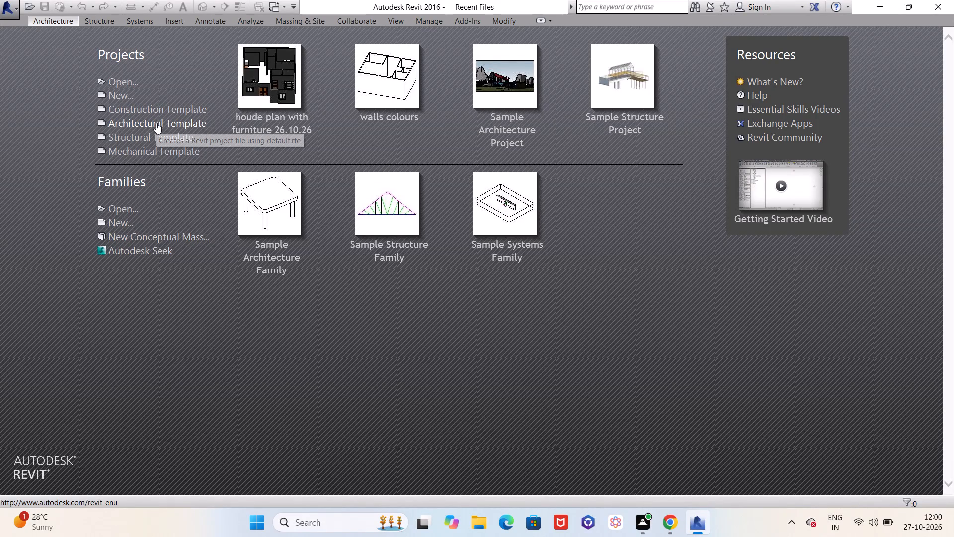
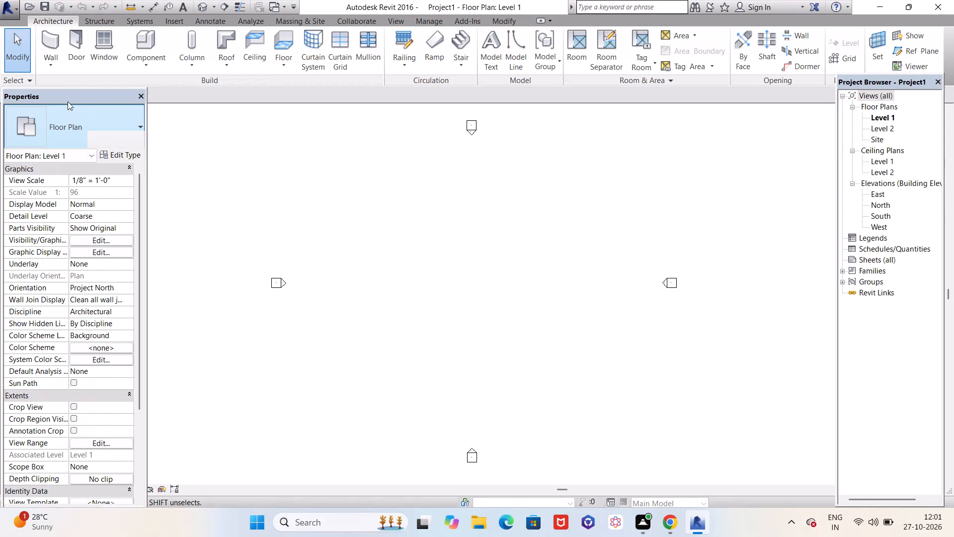
Draw a rectangle of Generic - 8" walls about 84' by 40' between the four elevation markers on Level 1.
{"action": "left_click", "coordinate": [52, 44]}
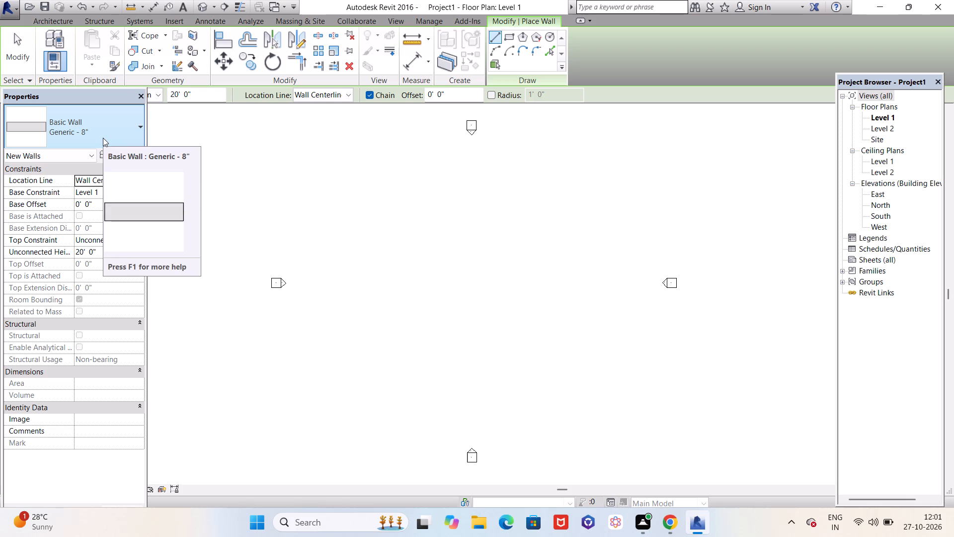
{"action": "left_click", "coordinate": [103, 138]}
{"action": "left_click", "coordinate": [103, 138]}
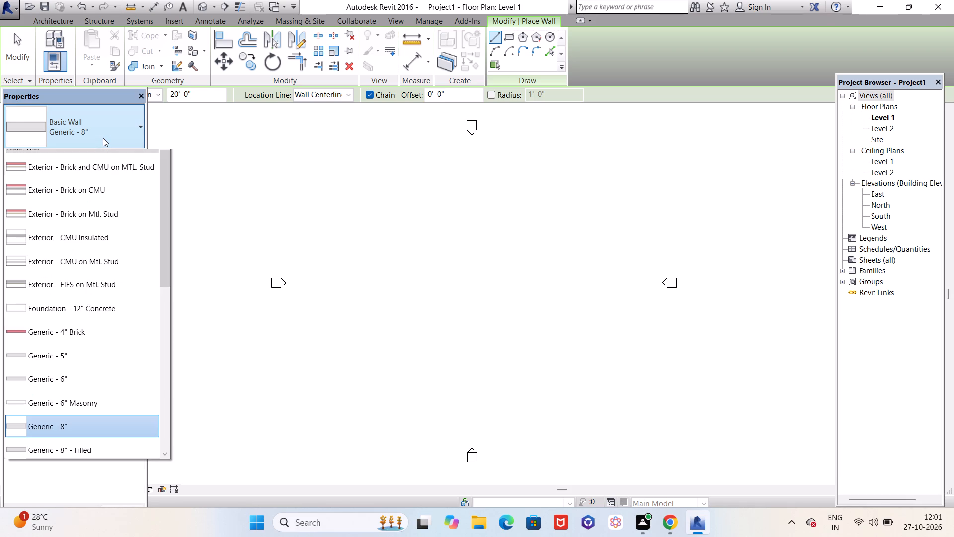
{"action": "left_click", "coordinate": [103, 138]}
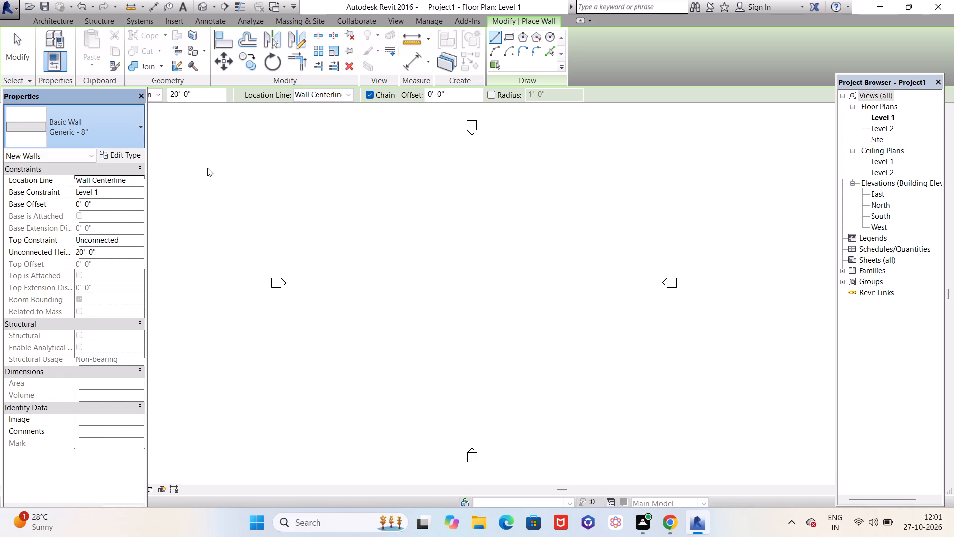
{"action": "left_click", "coordinate": [506, 42]}
{"action": "left_click", "coordinate": [353, 205]}
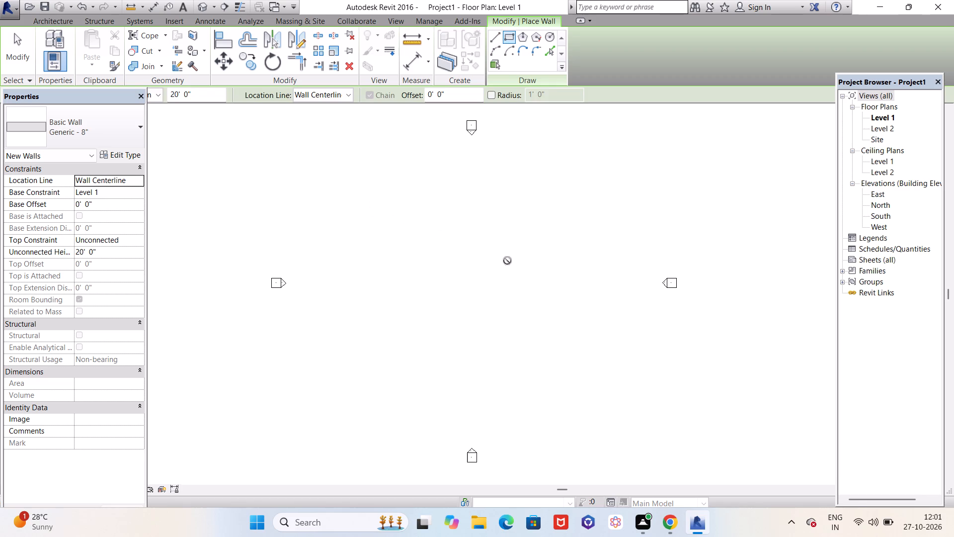
{"action": "left_click", "coordinate": [556, 303]}
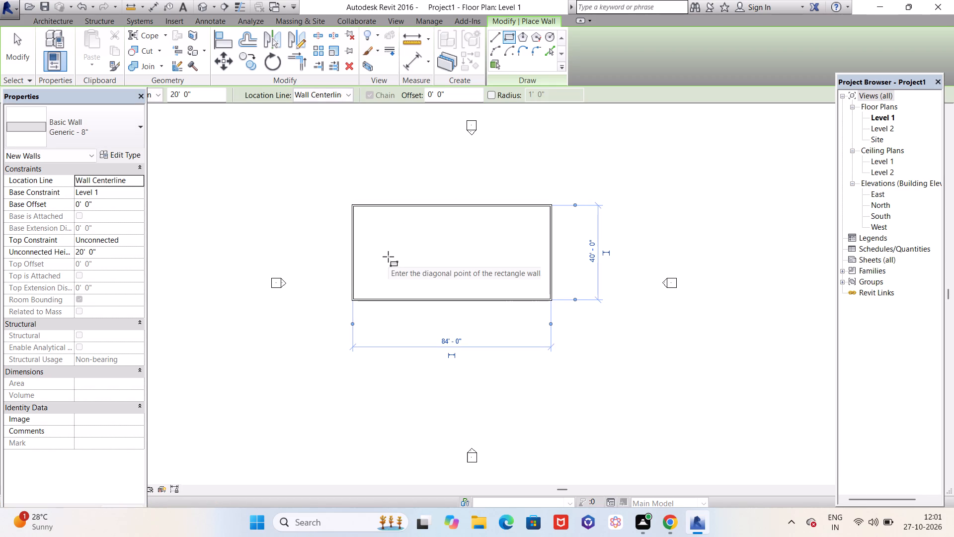
{"action": "key", "text": "Escape"}
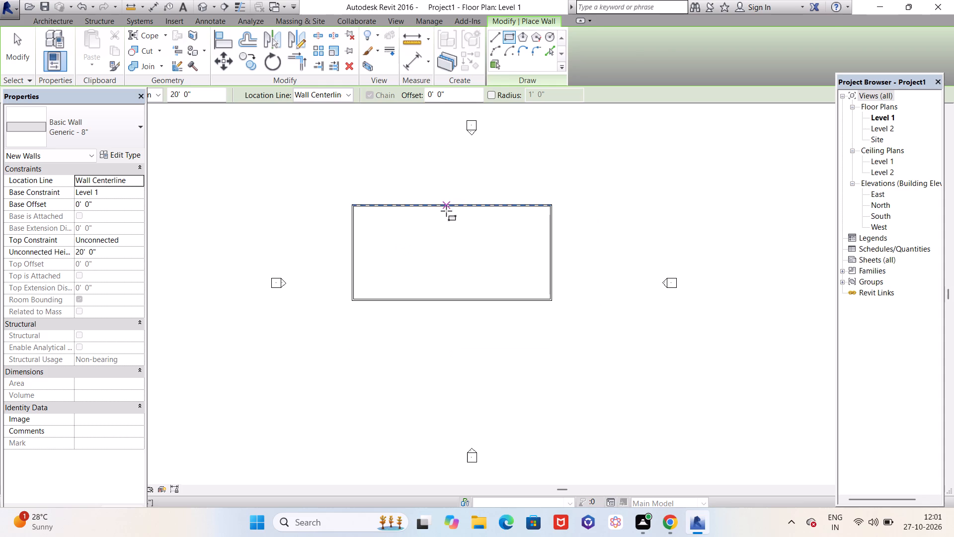
{"action": "key", "text": "Escape"}
Select the north wall and pick the end control at its north-west corner.
{"action": "left_click", "coordinate": [449, 207]}
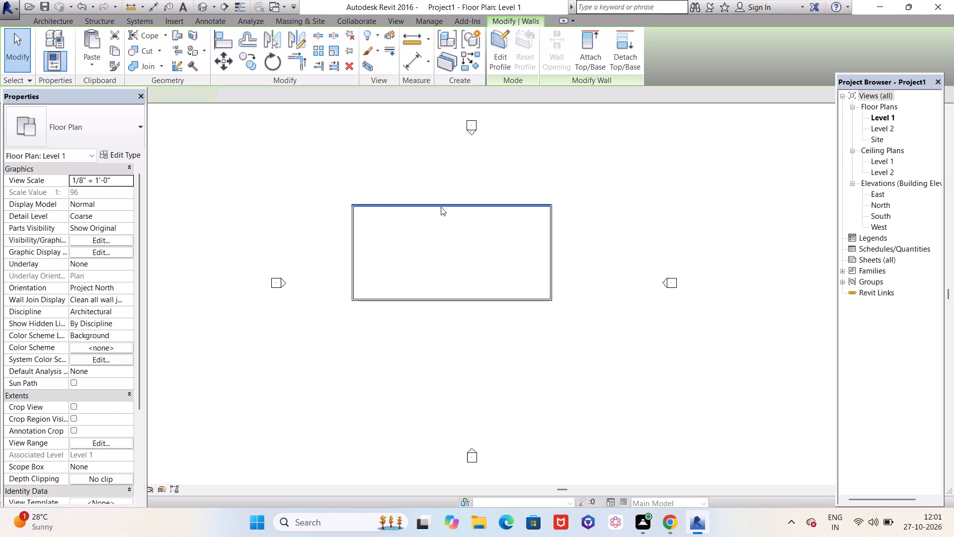
{"action": "scroll", "coordinate": [355, 210], "scroll_direction": "up", "scroll_amount": 8}
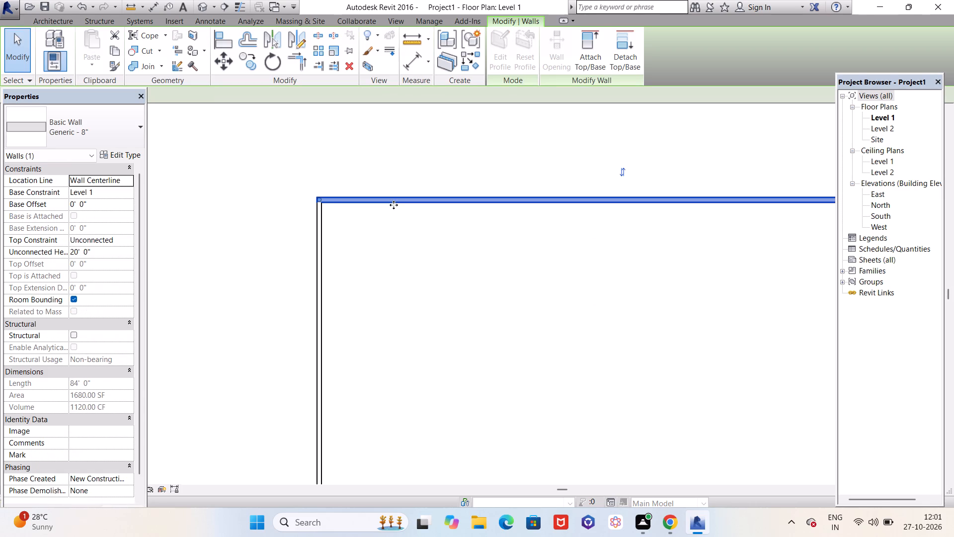
{"action": "scroll", "coordinate": [337, 202], "scroll_direction": "up", "scroll_amount": 10}
{"action": "scroll", "coordinate": [293, 204], "scroll_direction": "up", "scroll_amount": 6}
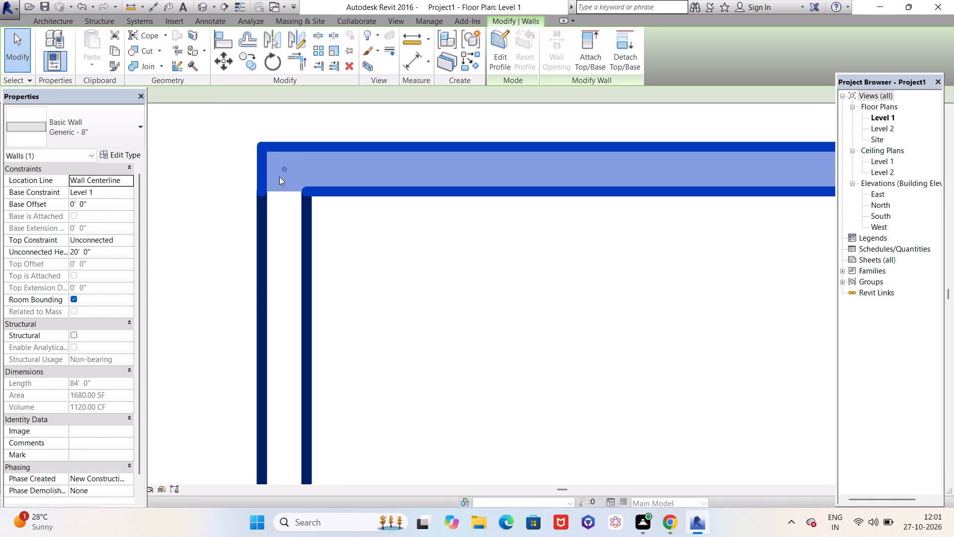
{"action": "left_click", "coordinate": [284, 170]}
{"action": "left_click", "coordinate": [284, 170]}
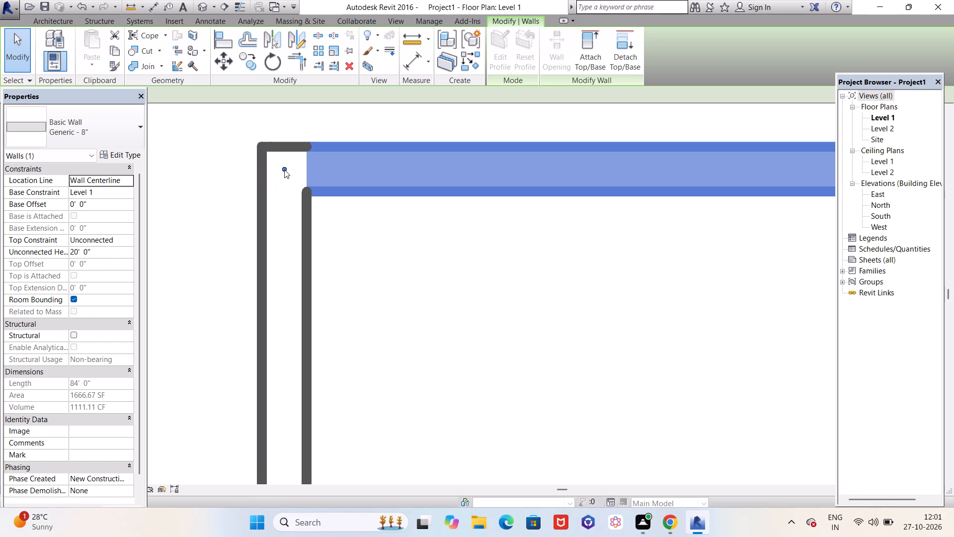
{"action": "left_click", "coordinate": [284, 170]}
{"action": "left_click", "coordinate": [284, 170]}
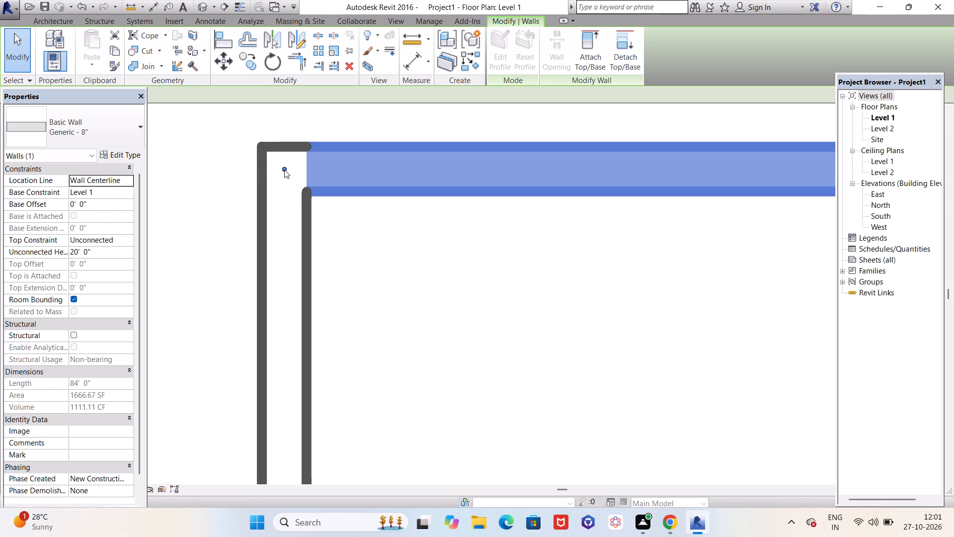
{"action": "left_click", "coordinate": [284, 170]}
{"action": "scroll", "coordinate": [280, 171], "scroll_direction": "down", "scroll_amount": 10}
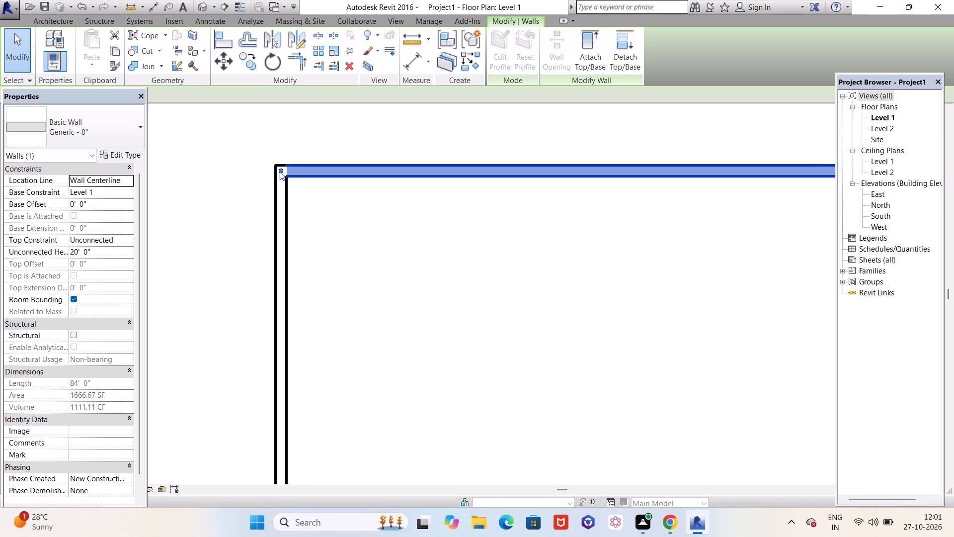
{"action": "scroll", "coordinate": [280, 172], "scroll_direction": "down", "scroll_amount": 9}
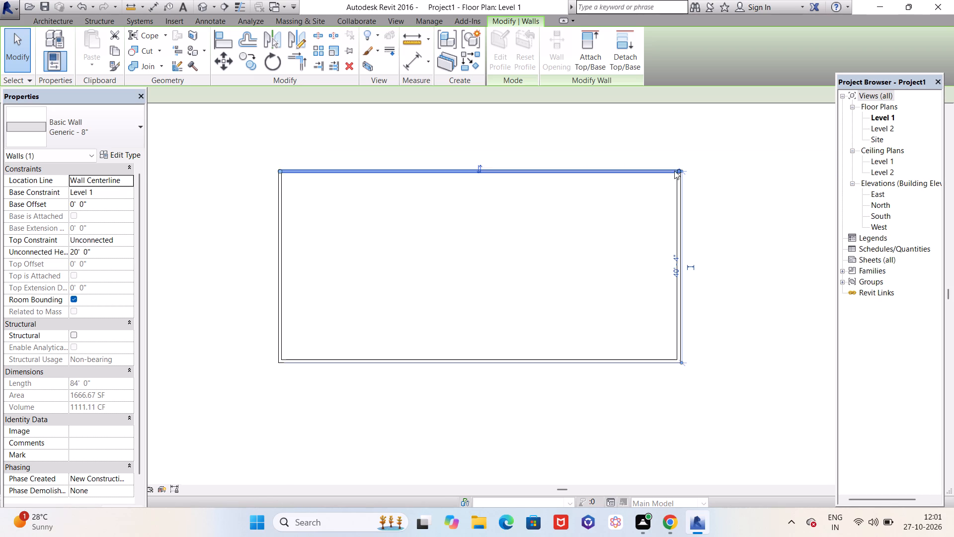
Move the upper witness line of the north wall's temporary dimension to the wall's outer face, and dismiss the licence notice.
{"action": "scroll", "coordinate": [674, 171], "scroll_direction": "up", "scroll_amount": 16}
{"action": "scroll", "coordinate": [677, 171], "scroll_direction": "up", "scroll_amount": 6}
{"action": "scroll", "coordinate": [677, 171], "scroll_direction": "down", "scroll_amount": 6}
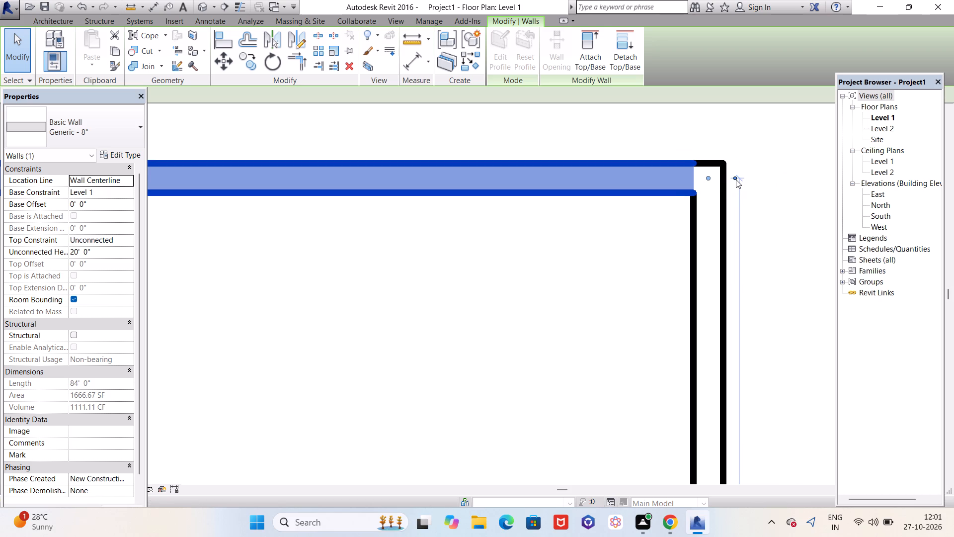
{"action": "left_click", "coordinate": [735, 179]}
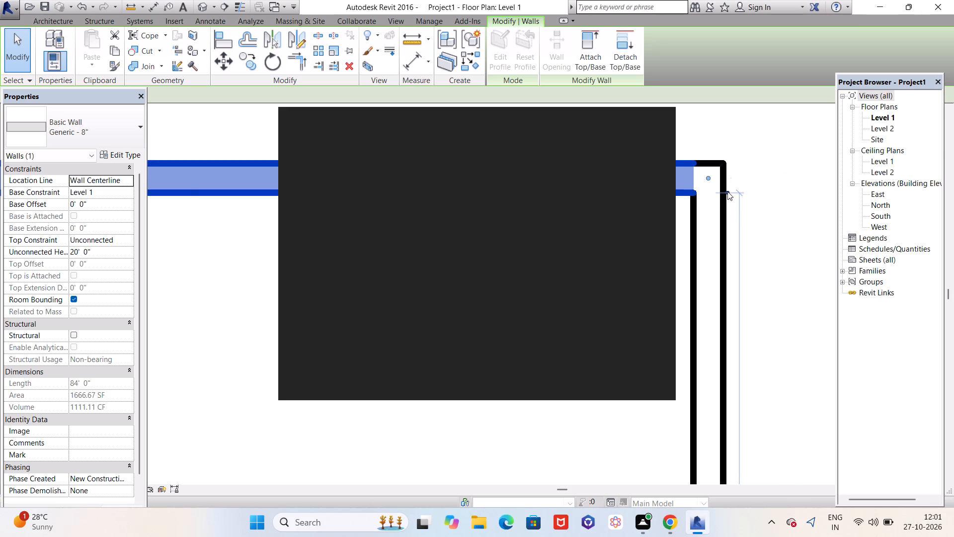
{"action": "left_click", "coordinate": [727, 191]}
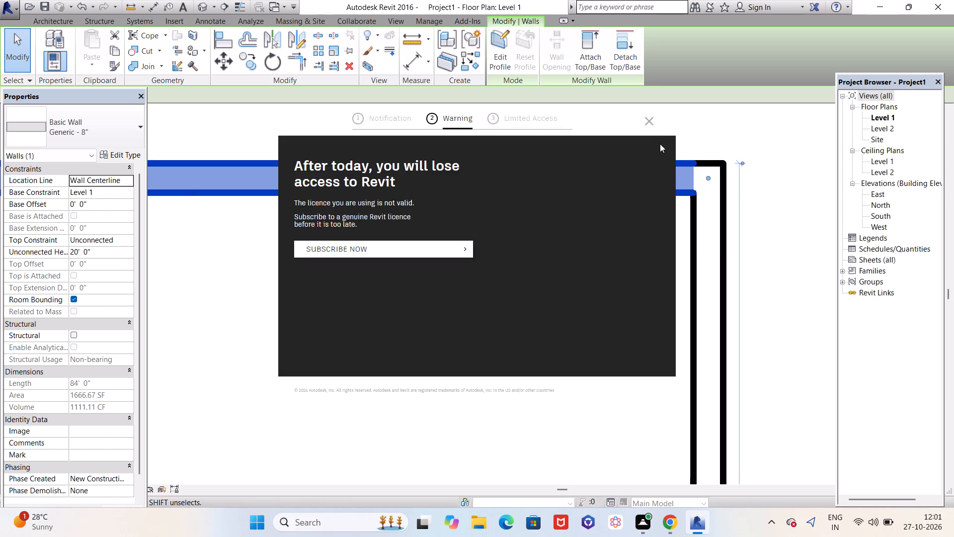
{"action": "left_click", "coordinate": [651, 120]}
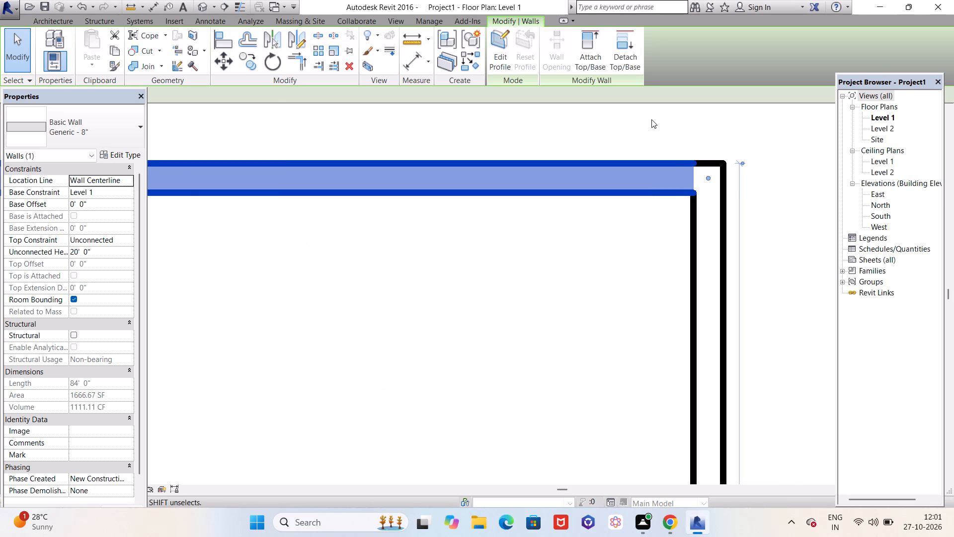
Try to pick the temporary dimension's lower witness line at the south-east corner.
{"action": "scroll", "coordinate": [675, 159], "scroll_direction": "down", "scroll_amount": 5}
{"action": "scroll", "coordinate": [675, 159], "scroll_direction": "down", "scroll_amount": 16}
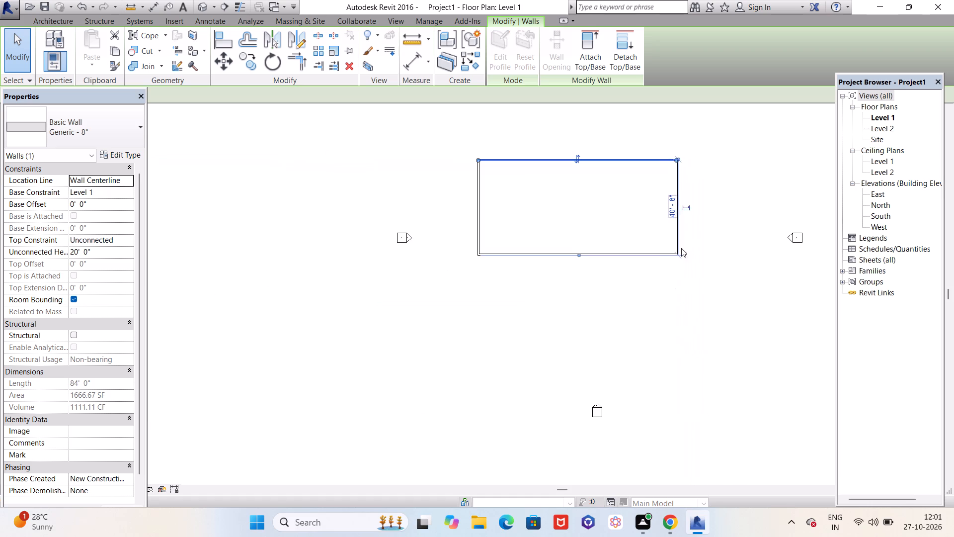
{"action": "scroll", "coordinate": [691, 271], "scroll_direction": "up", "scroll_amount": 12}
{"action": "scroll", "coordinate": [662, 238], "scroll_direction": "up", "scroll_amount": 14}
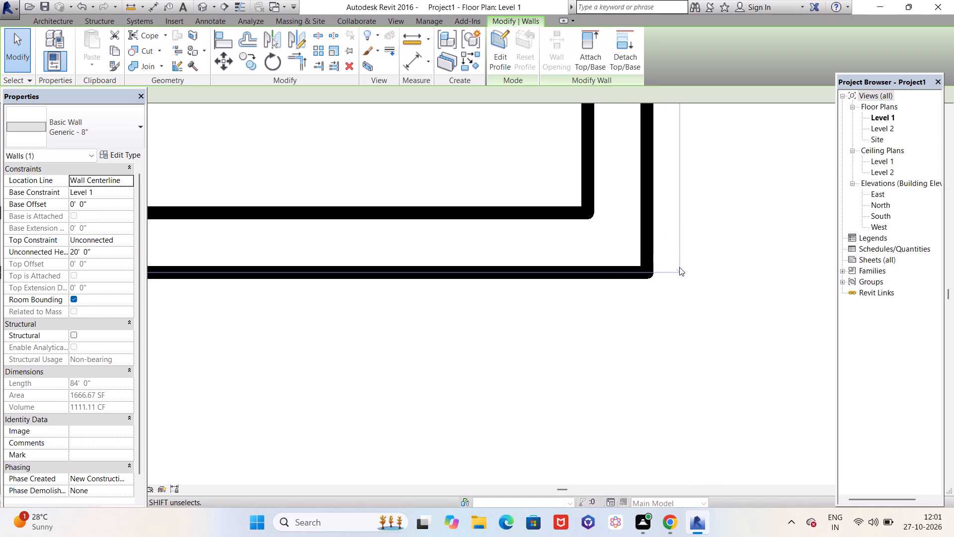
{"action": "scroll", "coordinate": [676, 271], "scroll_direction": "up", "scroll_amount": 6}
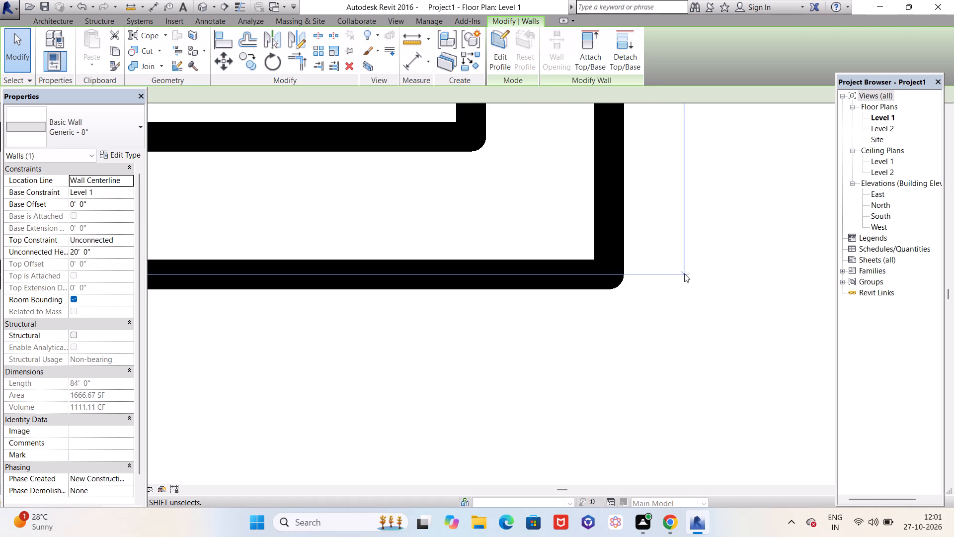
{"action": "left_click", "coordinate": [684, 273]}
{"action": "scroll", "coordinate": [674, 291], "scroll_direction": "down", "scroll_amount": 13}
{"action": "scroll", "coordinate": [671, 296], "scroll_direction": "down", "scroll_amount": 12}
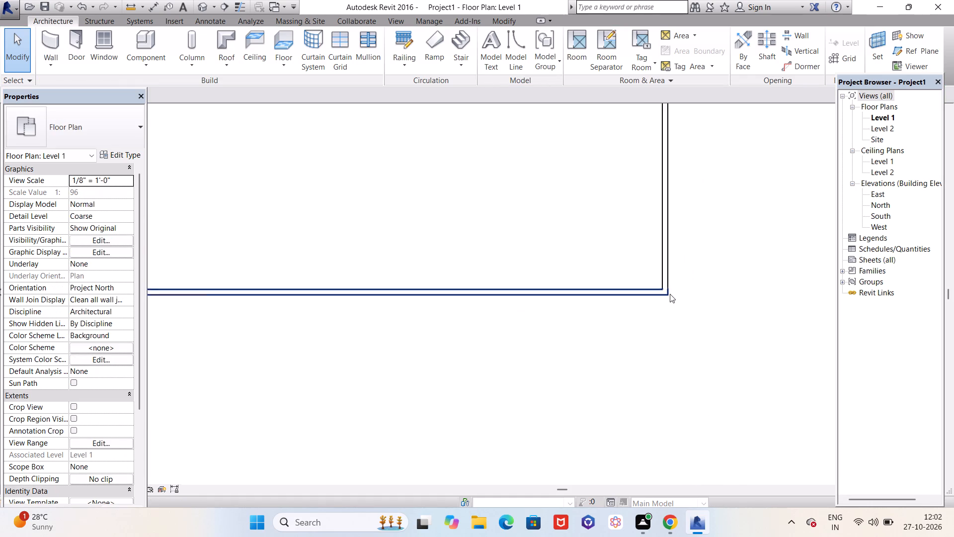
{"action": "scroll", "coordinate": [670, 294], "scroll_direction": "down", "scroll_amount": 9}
Reselect the north wall and move its outermost temporary dimension's lower witness line to the south wall's outer face.
{"action": "left_click", "coordinate": [631, 223]}
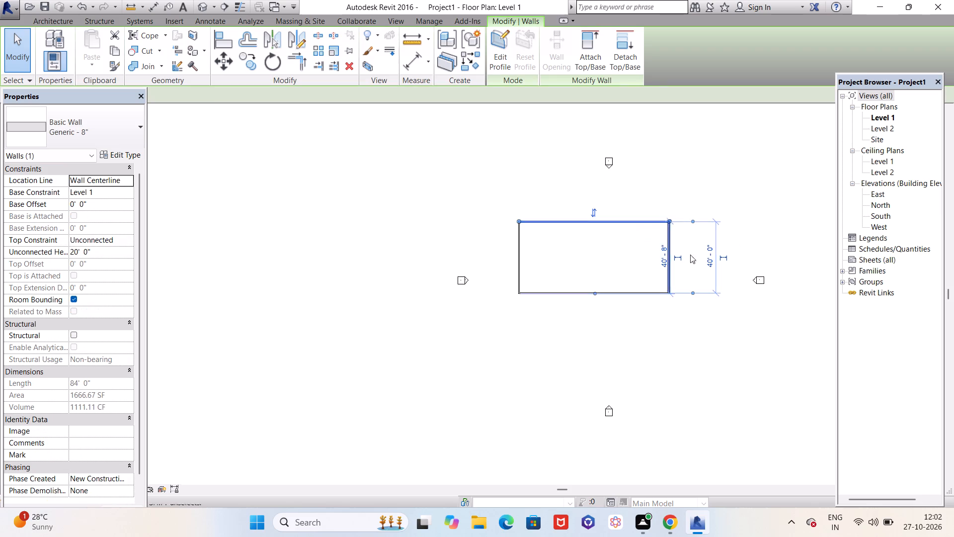
{"action": "scroll", "coordinate": [692, 289], "scroll_direction": "up", "scroll_amount": 12}
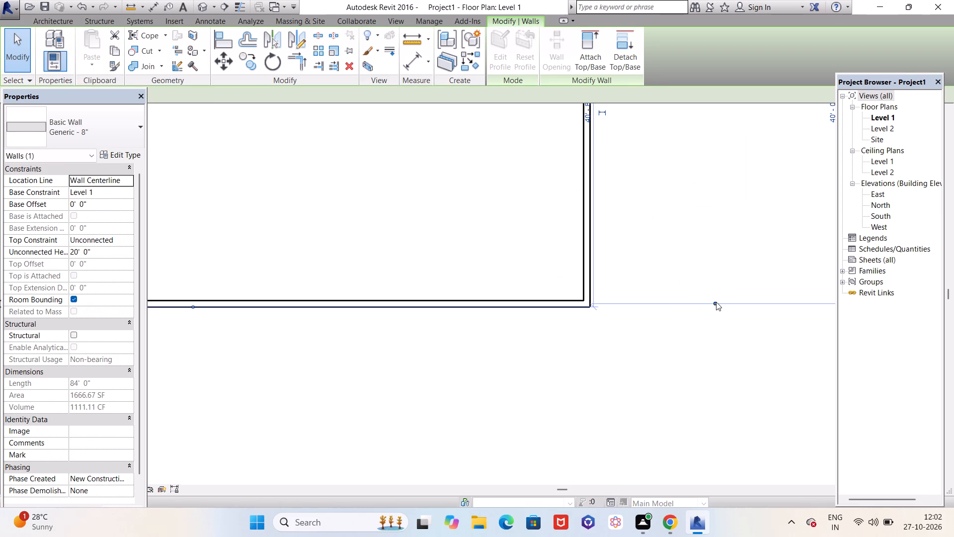
{"action": "left_click", "coordinate": [716, 302]}
{"action": "left_click", "coordinate": [715, 301]}
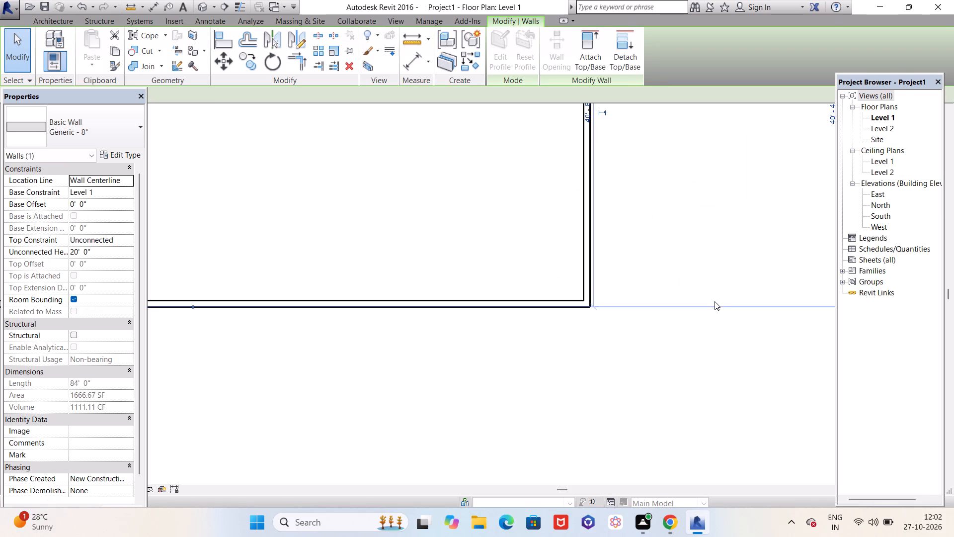
{"action": "scroll", "coordinate": [618, 358], "scroll_direction": "down", "scroll_amount": 5}
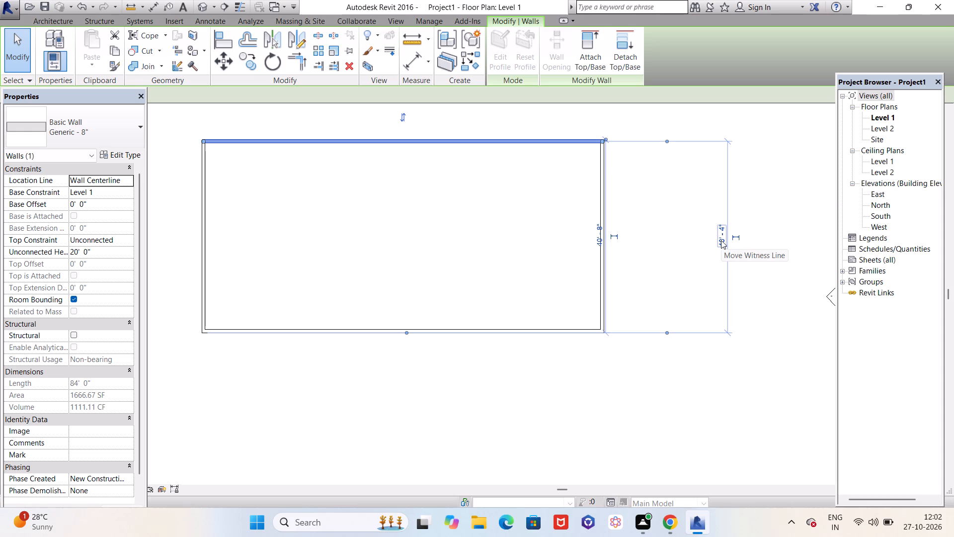
Set the temporary dimension between the north and south walls to 44'.
{"action": "left_click", "coordinate": [721, 240]}
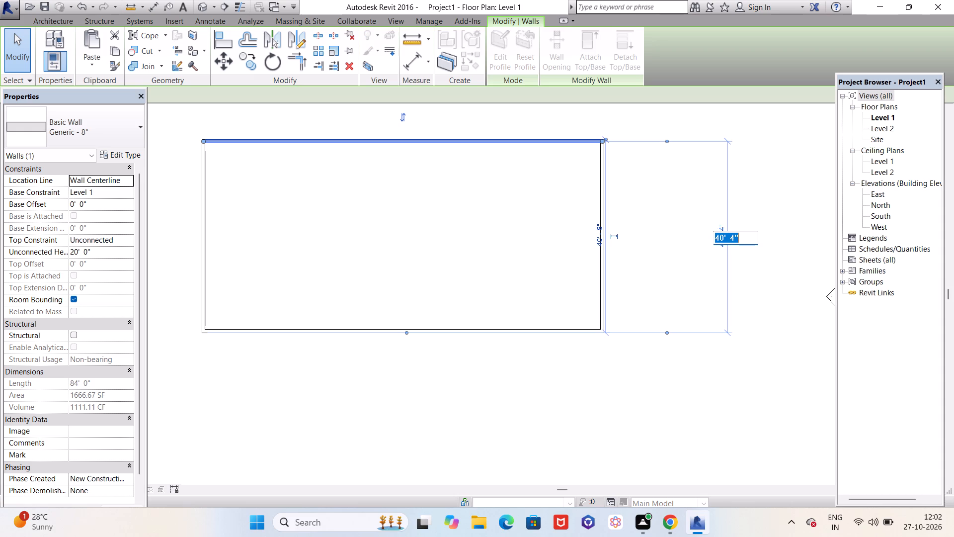
{"action": "type", "text": "44"}
{"action": "key", "text": "apostrophe"}
{"action": "key", "text": "Return"}
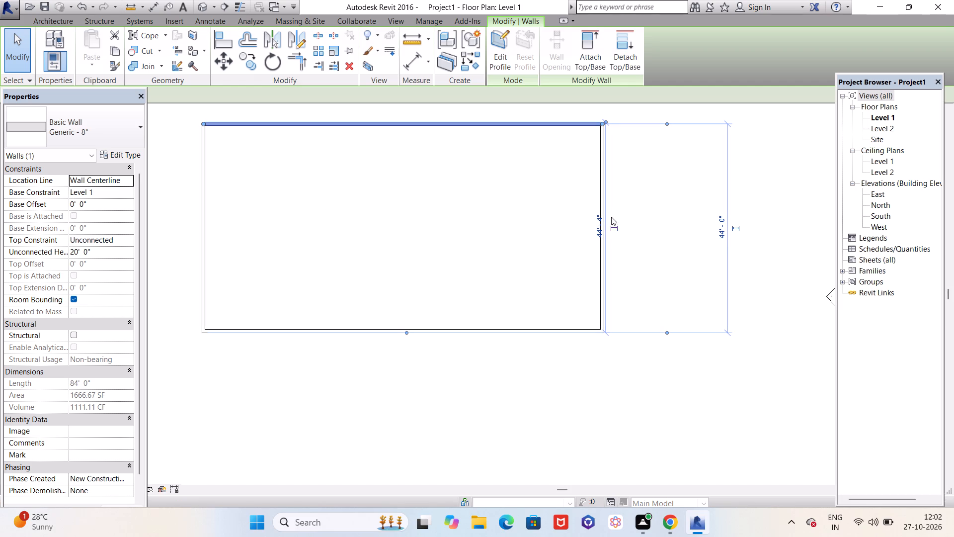
Select the east wall and move its temporary dimension's east witness line to the wall's outer face.
{"action": "left_click", "coordinate": [601, 205]}
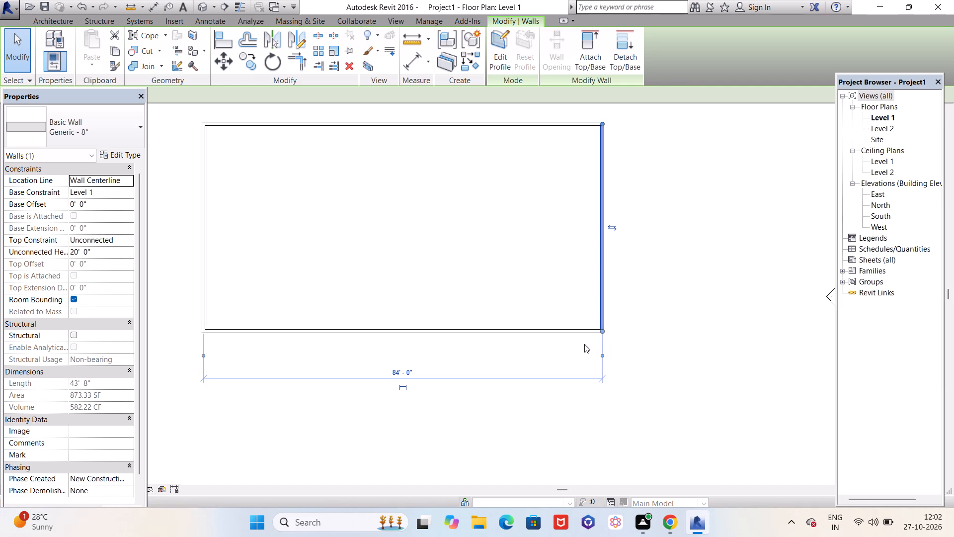
{"action": "scroll", "coordinate": [601, 355], "scroll_direction": "up", "scroll_amount": 11}
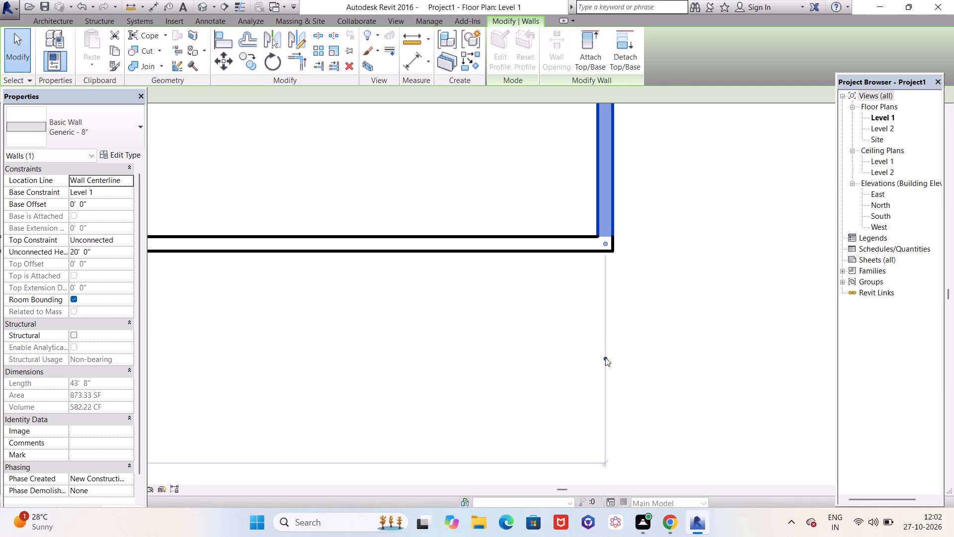
{"action": "left_click", "coordinate": [605, 359]}
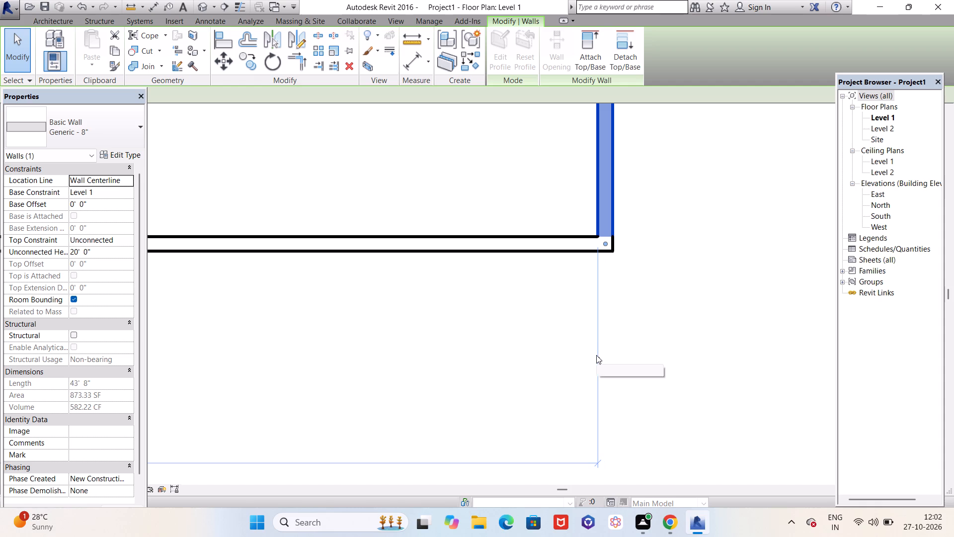
{"action": "left_click", "coordinate": [597, 358]}
{"action": "scroll", "coordinate": [642, 358], "scroll_direction": "down", "scroll_amount": 12}
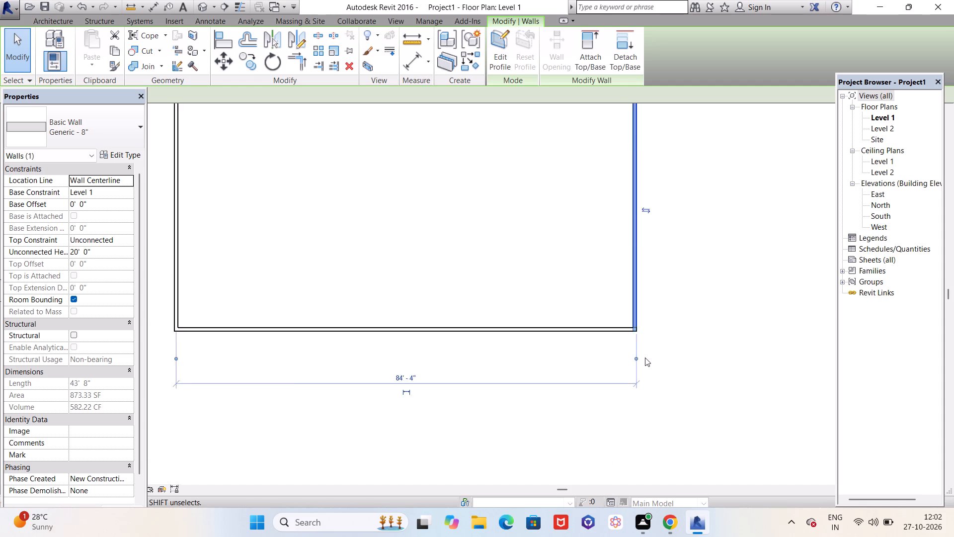
Move the west witness line of the east wall's temporary dimension to the west wall's outer face.
{"action": "scroll", "coordinate": [645, 358], "scroll_direction": "down", "scroll_amount": 1}
{"action": "scroll", "coordinate": [336, 354], "scroll_direction": "up", "scroll_amount": 17}
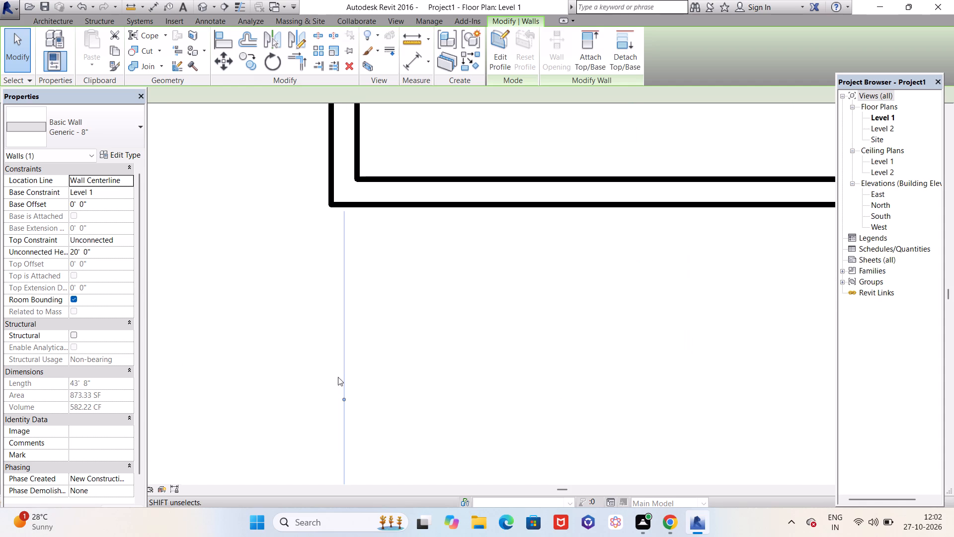
{"action": "left_click", "coordinate": [342, 400]}
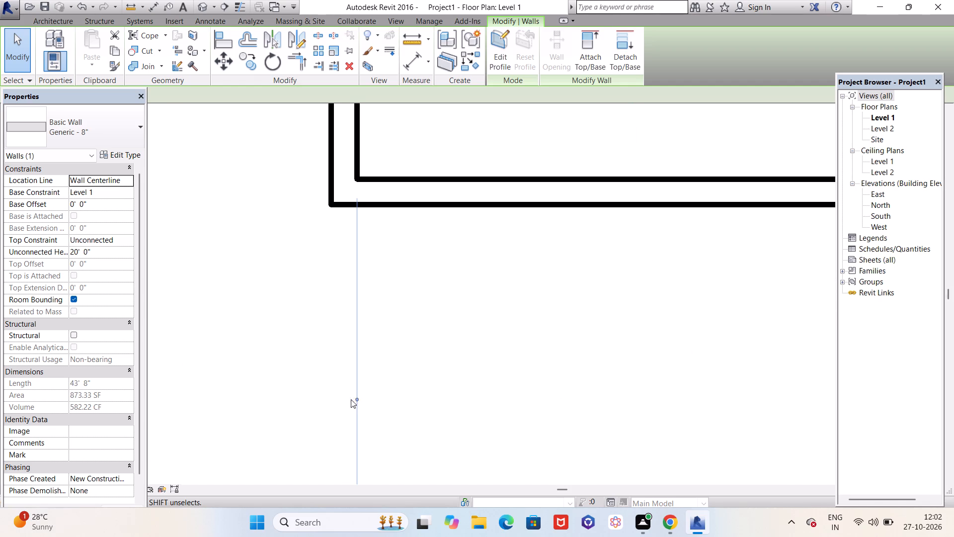
{"action": "left_click", "coordinate": [357, 399]}
{"action": "scroll", "coordinate": [348, 388], "scroll_direction": "down", "scroll_amount": 13}
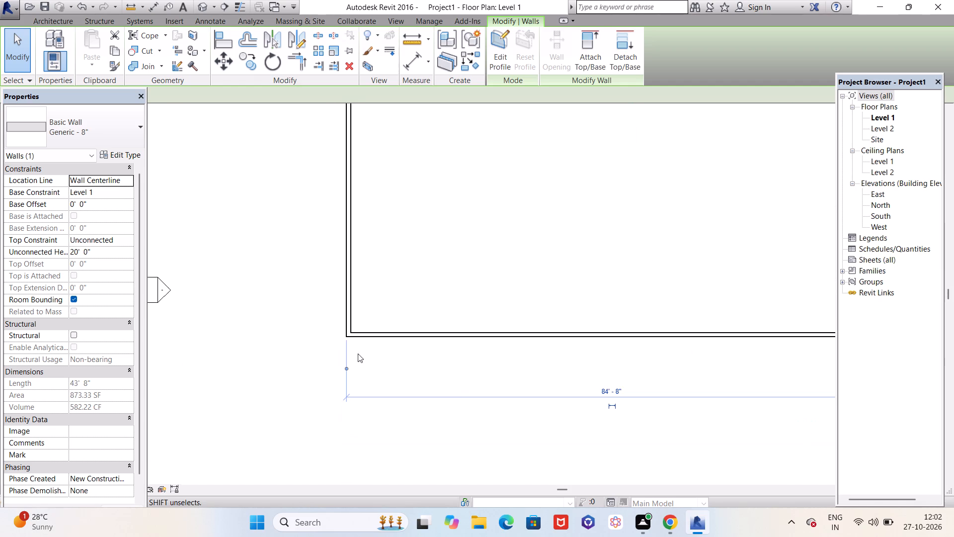
Set the temporary dimension between the outer faces of the west and east walls to 32'.
{"action": "scroll", "coordinate": [597, 401], "scroll_direction": "up", "scroll_amount": 5}
{"action": "left_click", "coordinate": [623, 388]}
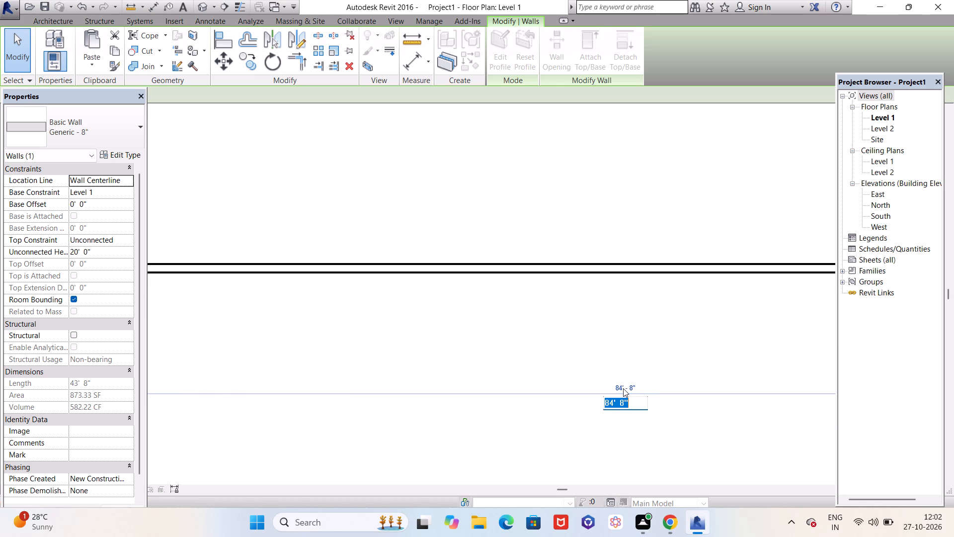
{"action": "type", "text": "32"}
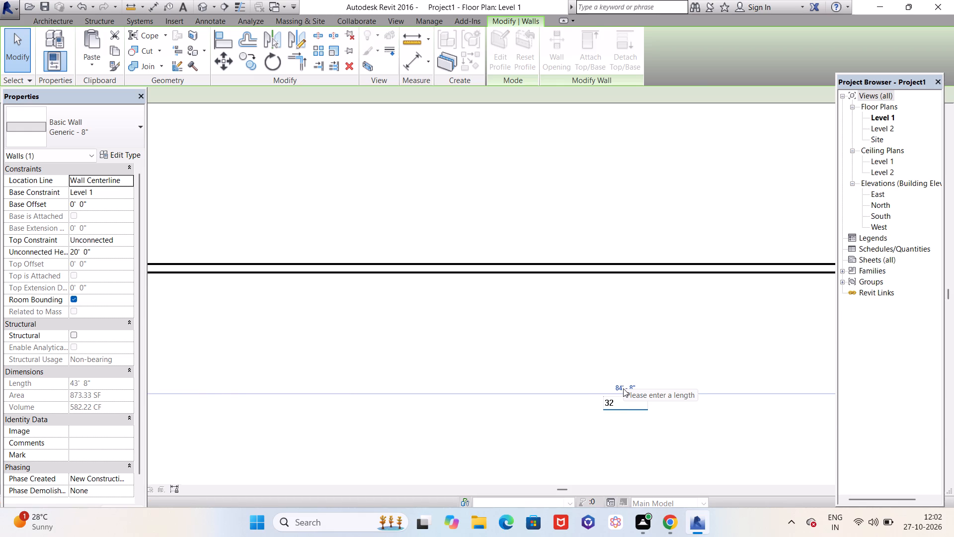
{"action": "key", "text": "apostrophe"}
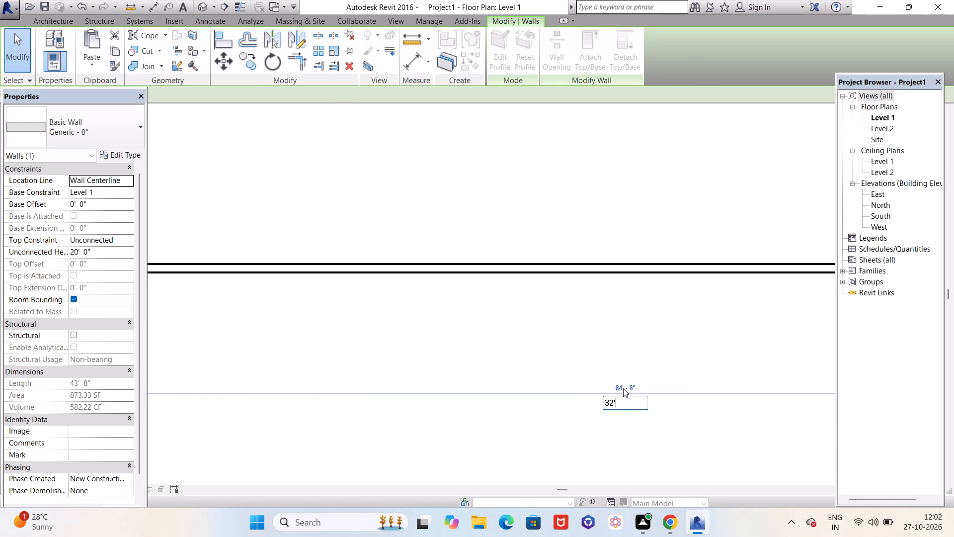
{"action": "key", "text": "Return"}
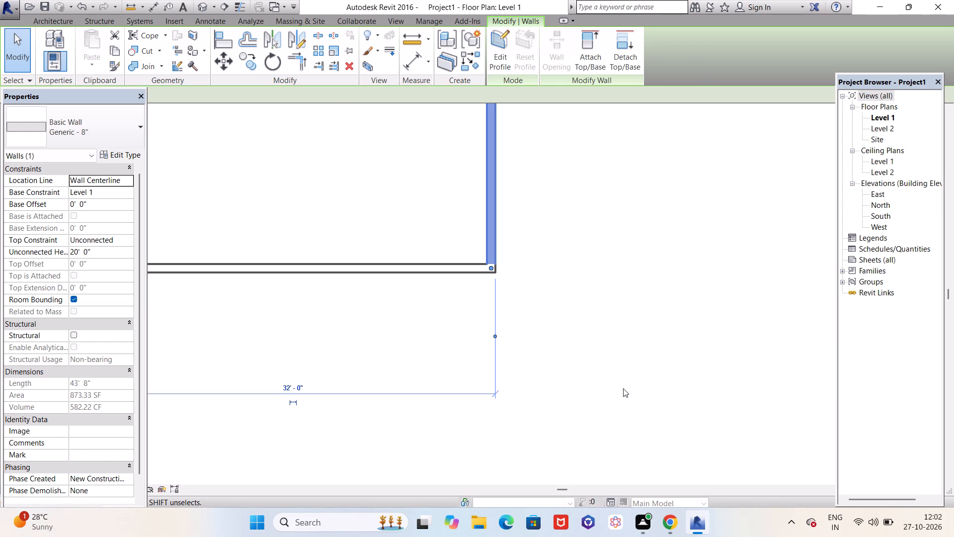
{"action": "scroll", "coordinate": [622, 388], "scroll_direction": "down", "scroll_amount": 14}
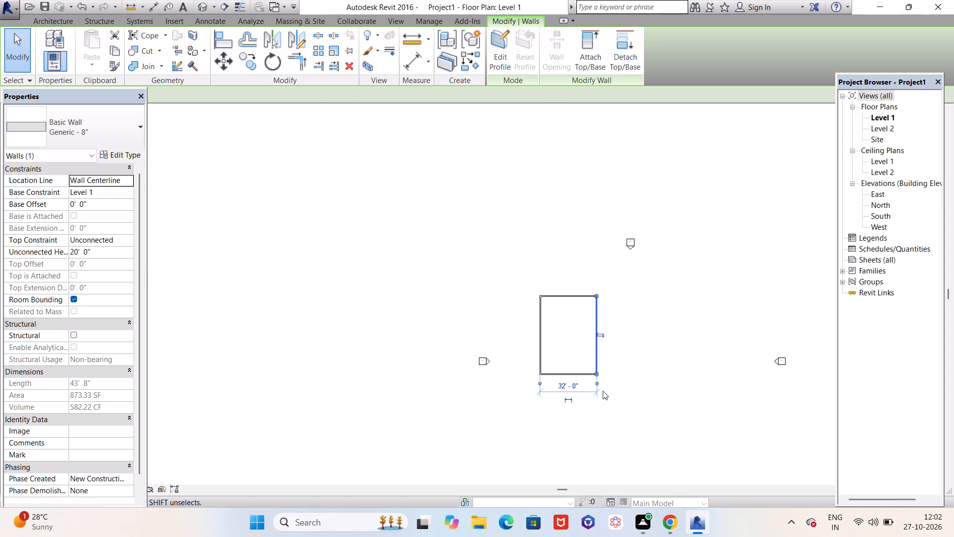
{"action": "scroll", "coordinate": [585, 352], "scroll_direction": "up", "scroll_amount": 9}
{"action": "key", "text": "Escape"}
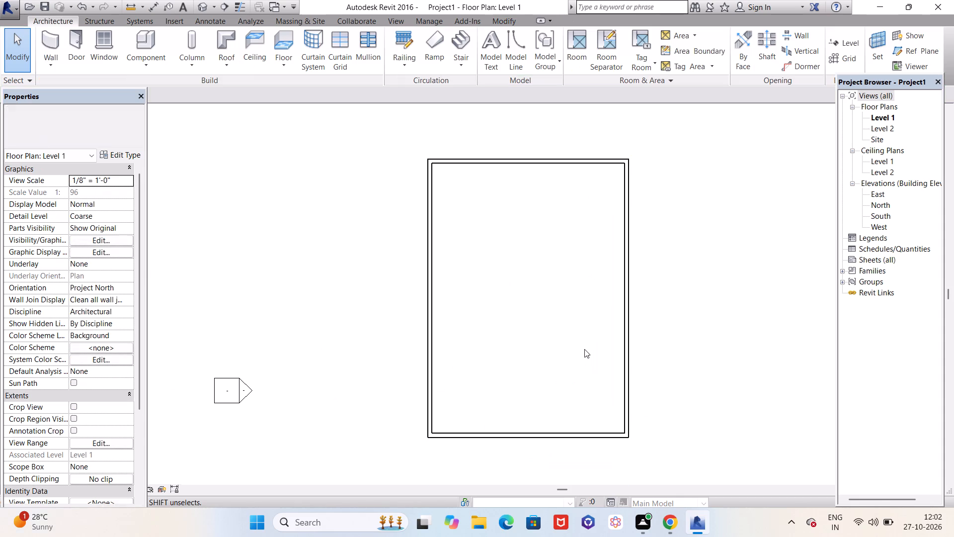
Duplicate the north wall's Generic - 8" type as a new type named Generic - 9" 2.
{"action": "scroll", "coordinate": [550, 214], "scroll_direction": "up", "scroll_amount": 3}
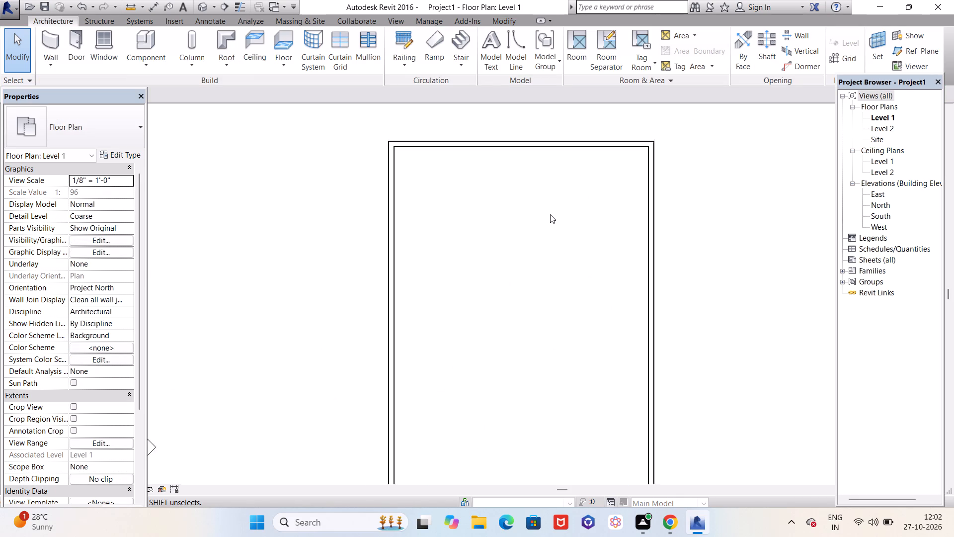
{"action": "scroll", "coordinate": [442, 220], "scroll_direction": "down", "scroll_amount": 5}
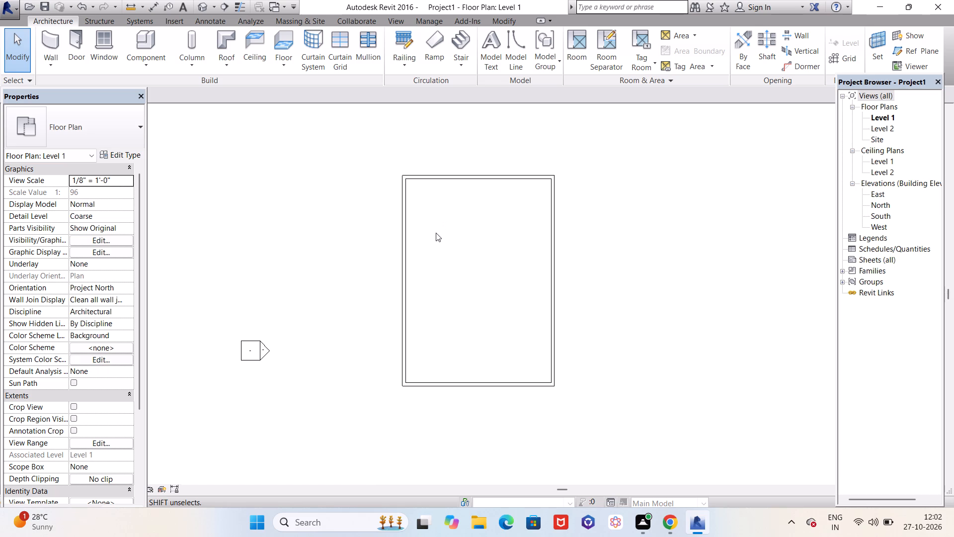
{"action": "scroll", "coordinate": [429, 204], "scroll_direction": "up", "scroll_amount": 5}
{"action": "scroll", "coordinate": [429, 204], "scroll_direction": "down", "scroll_amount": 4}
{"action": "middle_click_drag", "start_coordinate": [474, 185], "coordinate": [415, 200]}
{"action": "scroll", "coordinate": [340, 179], "scroll_direction": "up", "scroll_amount": 3}
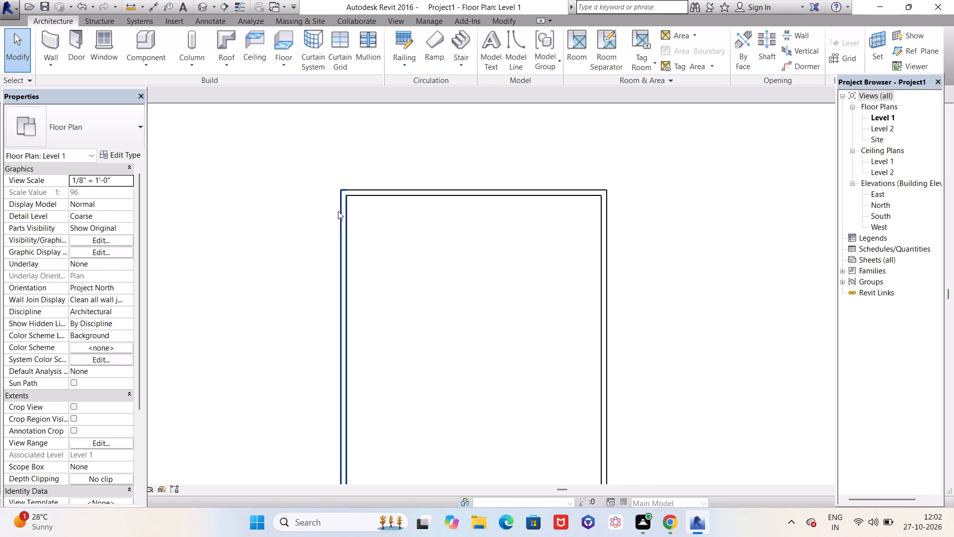
{"action": "scroll", "coordinate": [374, 236], "scroll_direction": "up", "scroll_amount": 2}
{"action": "scroll", "coordinate": [388, 226], "scroll_direction": "down", "scroll_amount": 1}
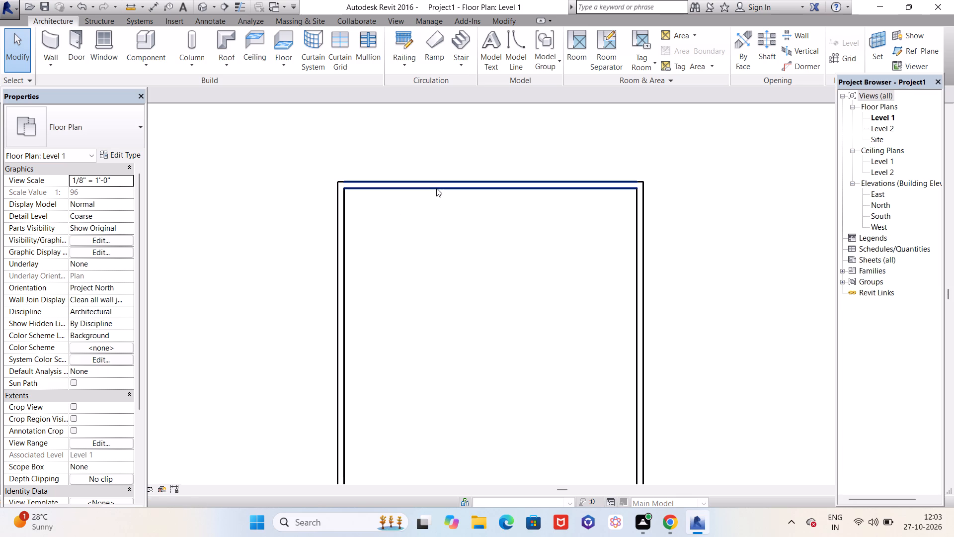
{"action": "left_click", "coordinate": [436, 188]}
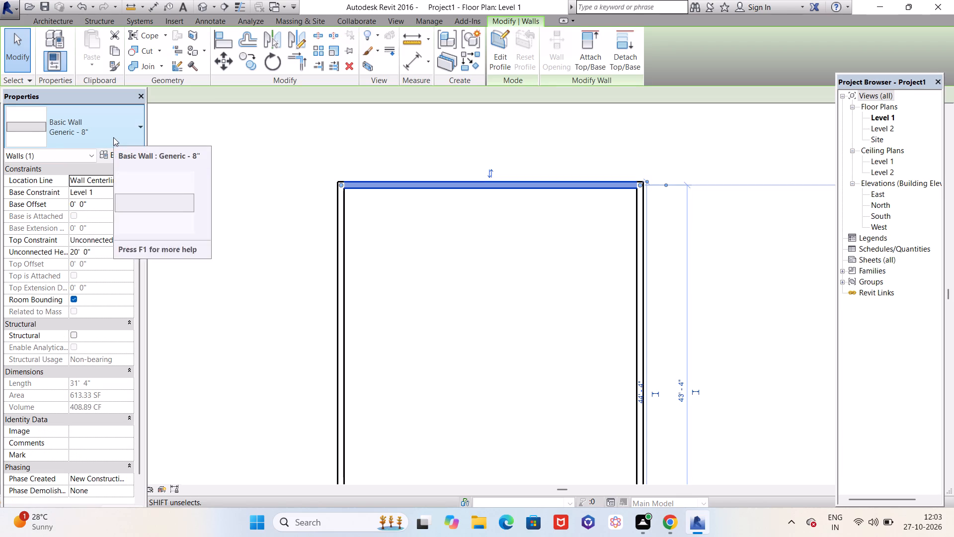
{"action": "left_click", "coordinate": [107, 154]}
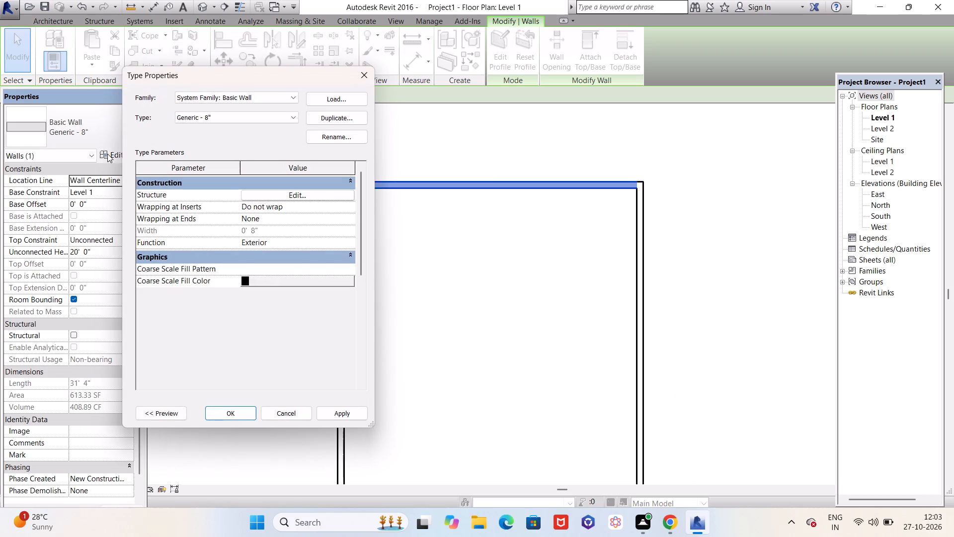
{"action": "left_click", "coordinate": [336, 119]}
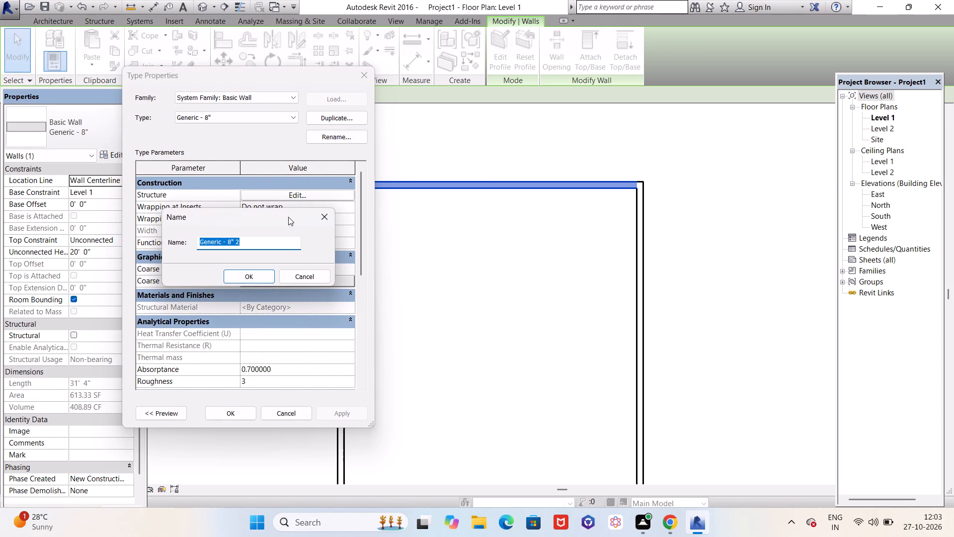
{"action": "left_click", "coordinate": [261, 246]}
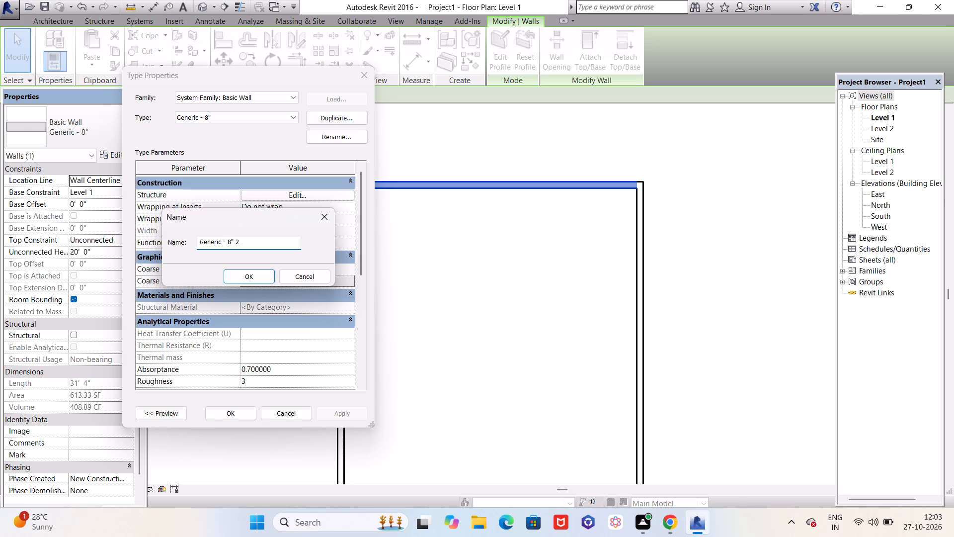
{"action": "left_click", "coordinate": [229, 240]}
{"action": "scroll", "coordinate": [233, 245], "scroll_direction": "up", "scroll_amount": 6}
{"action": "left_click", "coordinate": [231, 242]}
{"action": "key", "text": "BackSpace"}
{"action": "key", "text": "9"}
{"action": "left_click", "coordinate": [253, 280]}
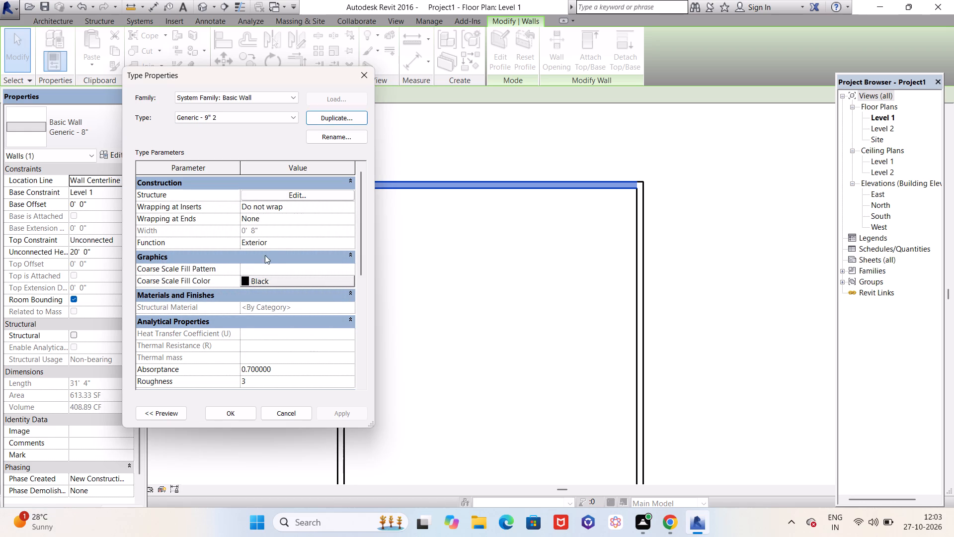
Set the new type's Structure [1] layer thickness to 9" and apply the type to the north wall.
{"action": "left_click", "coordinate": [309, 195]}
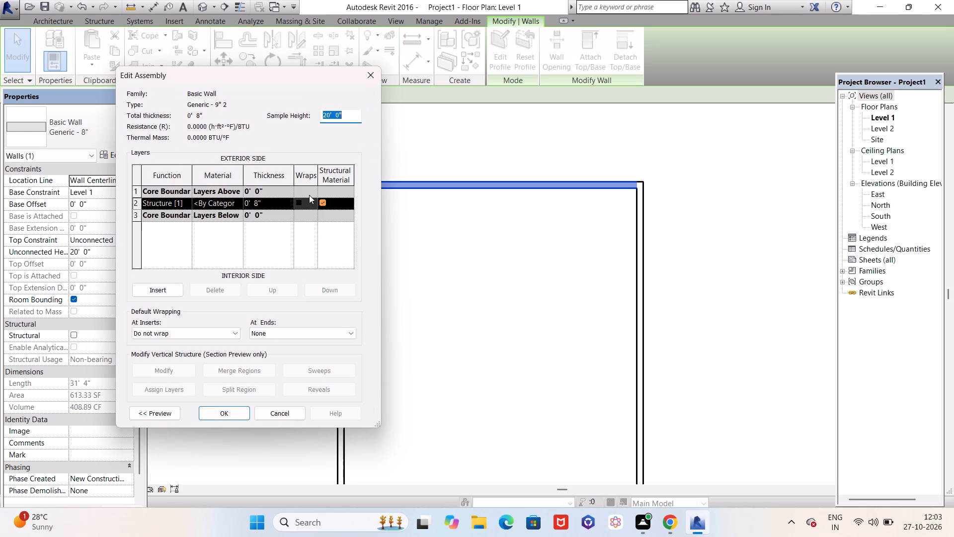
{"action": "left_click", "coordinate": [268, 204]}
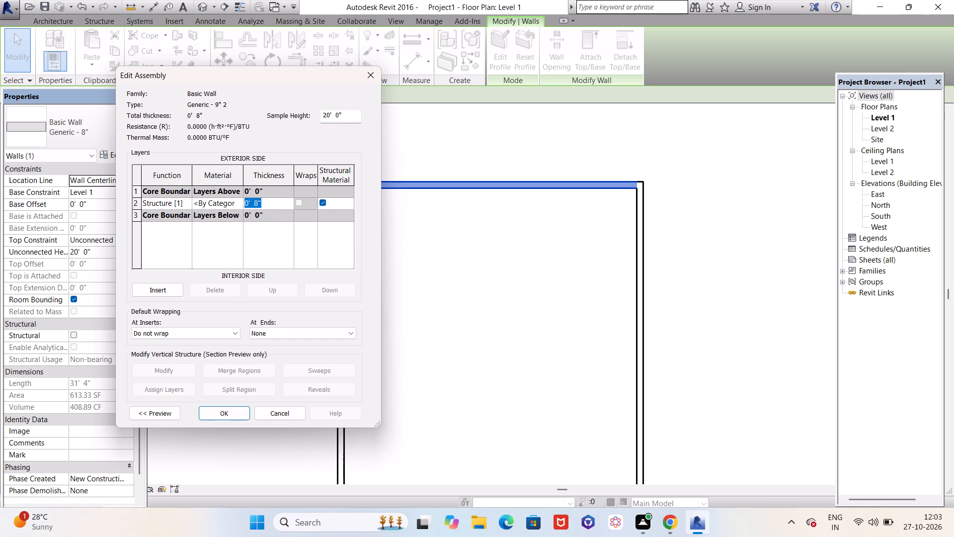
{"action": "left_click", "coordinate": [257, 202]}
{"action": "key", "text": "BackSpace"}
{"action": "key", "text": "9"}
{"action": "left_click", "coordinate": [233, 413]}
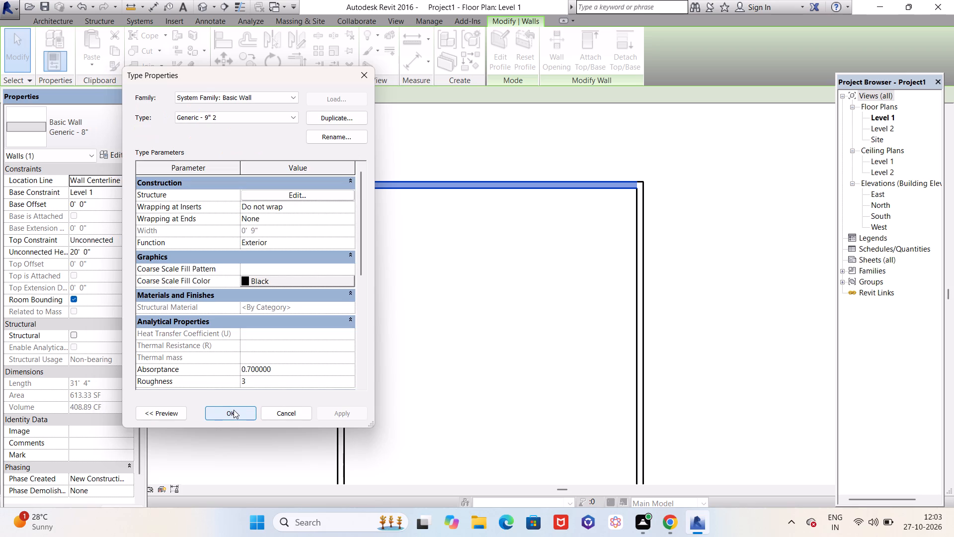
{"action": "left_click", "coordinate": [234, 410]}
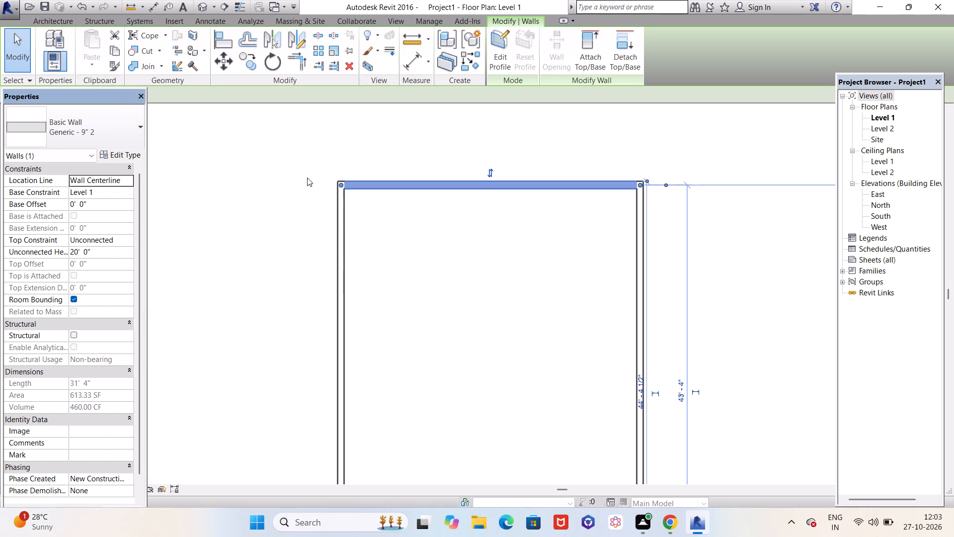
{"action": "scroll", "coordinate": [314, 171], "scroll_direction": "down", "scroll_amount": 1}
{"action": "scroll", "coordinate": [370, 184], "scroll_direction": "up", "scroll_amount": 1}
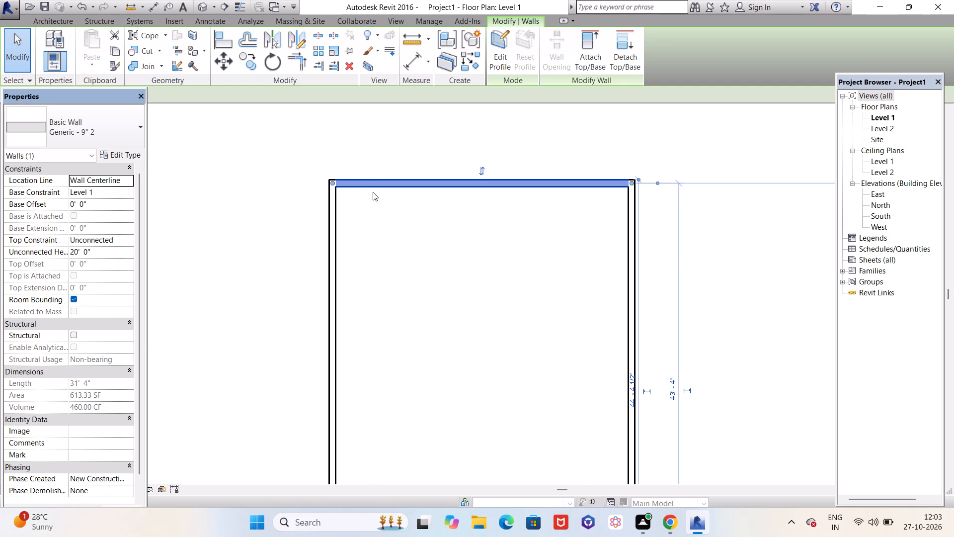
{"action": "key", "text": "Escape"}
Measure the thickness of the west and north walls at the building's northwest corner.
{"action": "scroll", "coordinate": [373, 209], "scroll_direction": "up", "scroll_amount": 2}
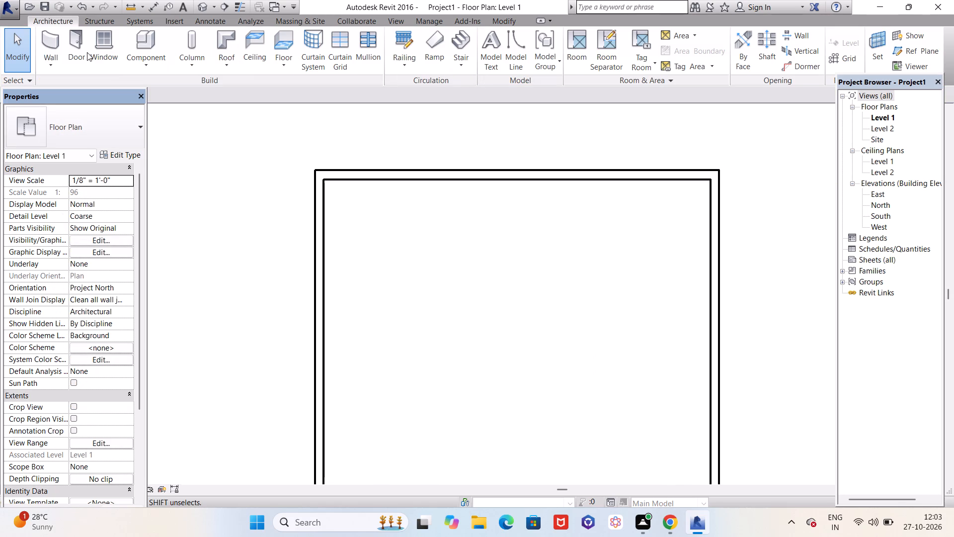
{"action": "left_click", "coordinate": [51, 31]}
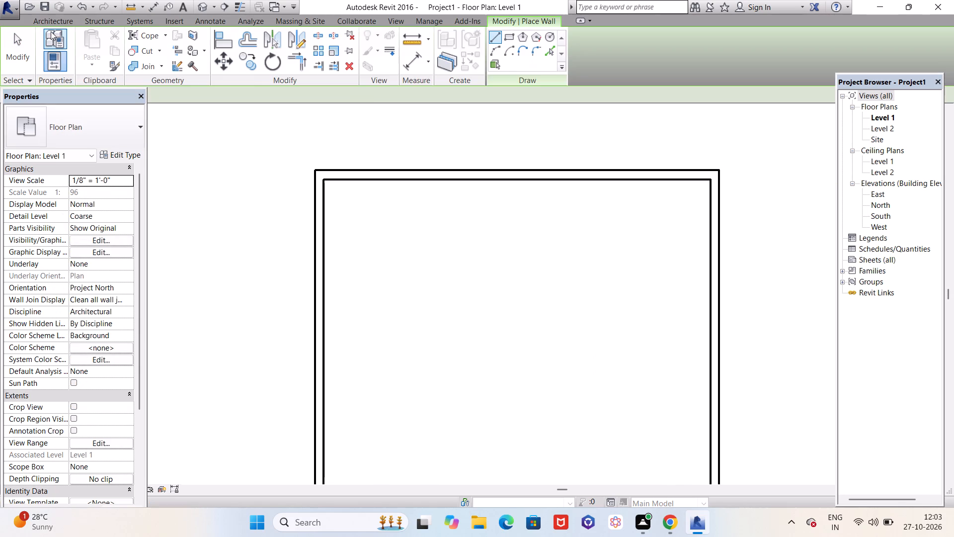
{"action": "left_click", "coordinate": [422, 40]}
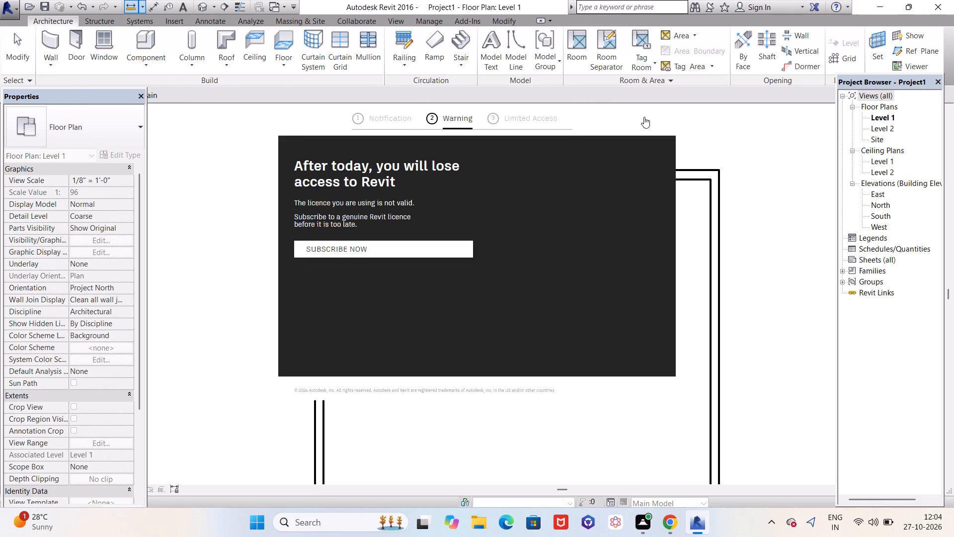
{"action": "left_click", "coordinate": [645, 121]}
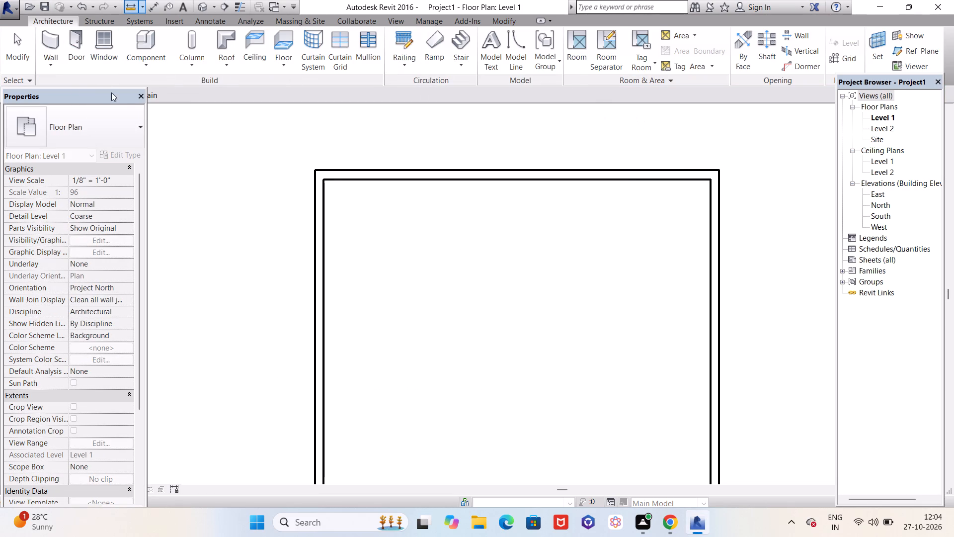
{"action": "left_click", "coordinate": [52, 39]}
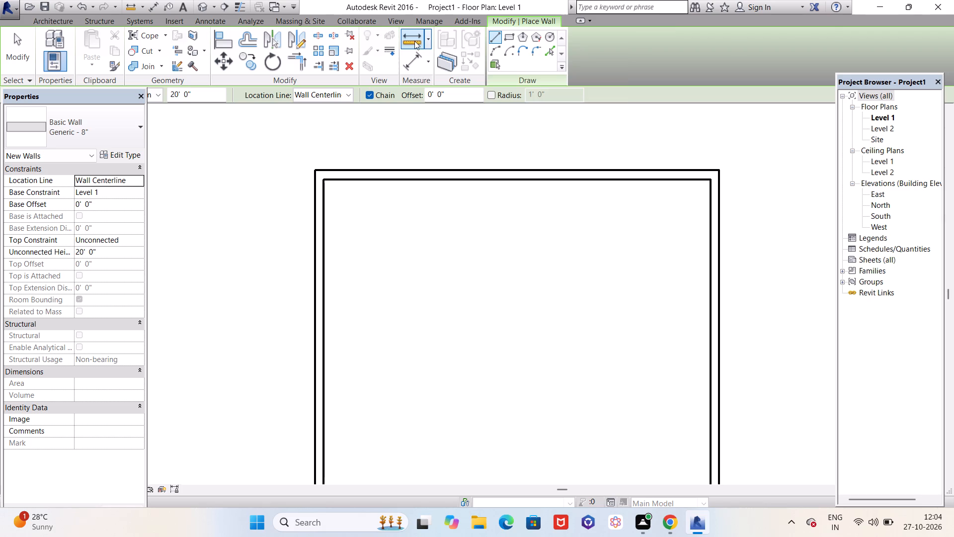
{"action": "left_click", "coordinate": [413, 41]}
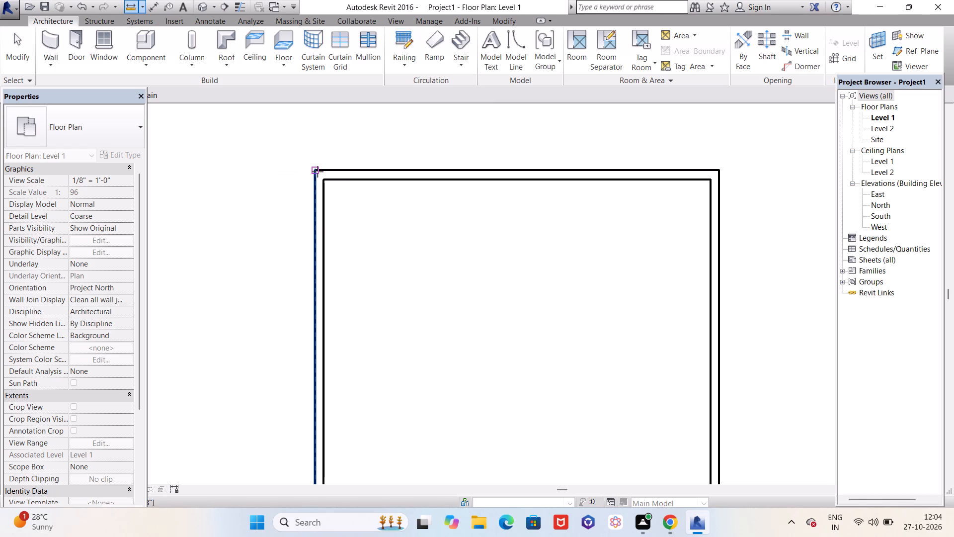
{"action": "scroll", "coordinate": [319, 175], "scroll_direction": "down", "scroll_amount": 3}
{"action": "scroll", "coordinate": [319, 175], "scroll_direction": "up", "scroll_amount": 3}
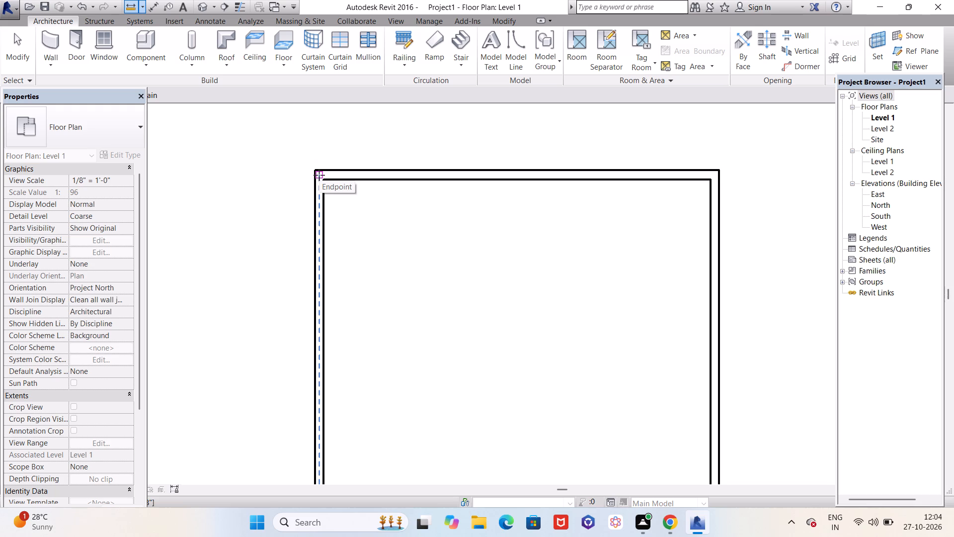
{"action": "scroll", "coordinate": [310, 177], "scroll_direction": "up", "scroll_amount": 4}
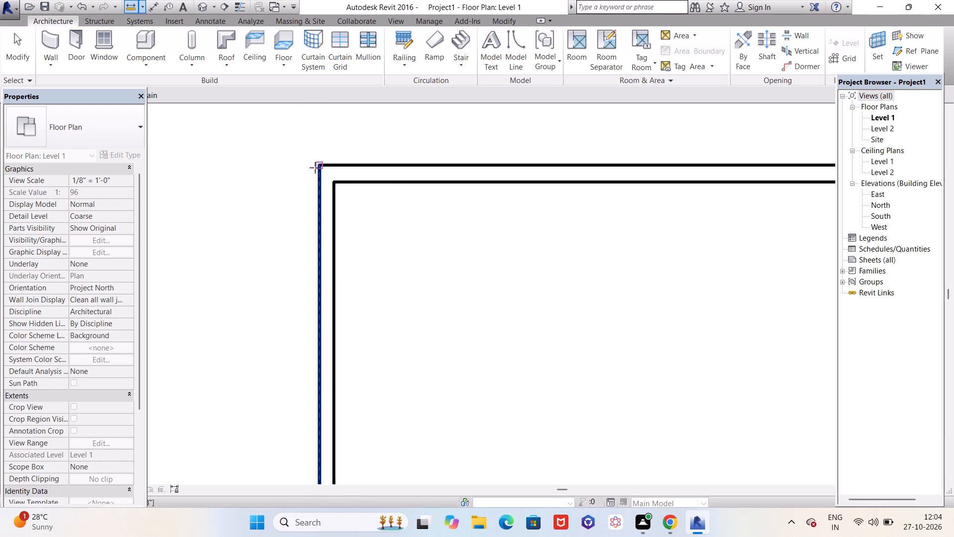
{"action": "scroll", "coordinate": [345, 184], "scroll_direction": "up", "scroll_amount": 3}
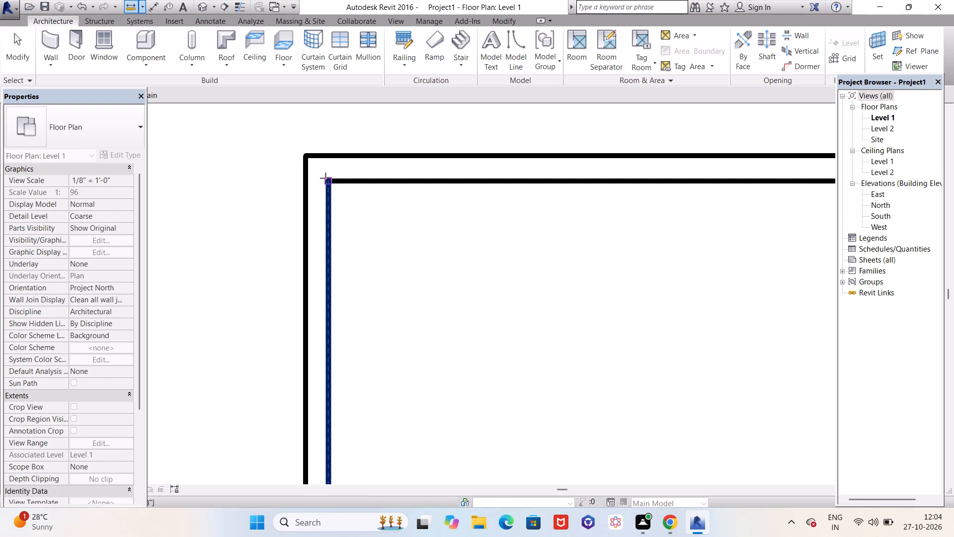
{"action": "left_click", "coordinate": [327, 180]}
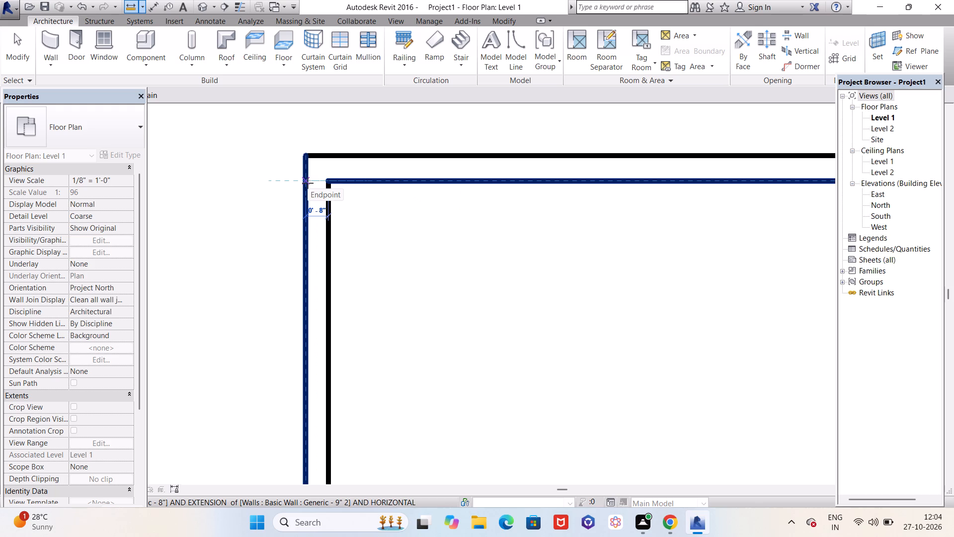
{"action": "scroll", "coordinate": [308, 183], "scroll_direction": "up", "scroll_amount": 2}
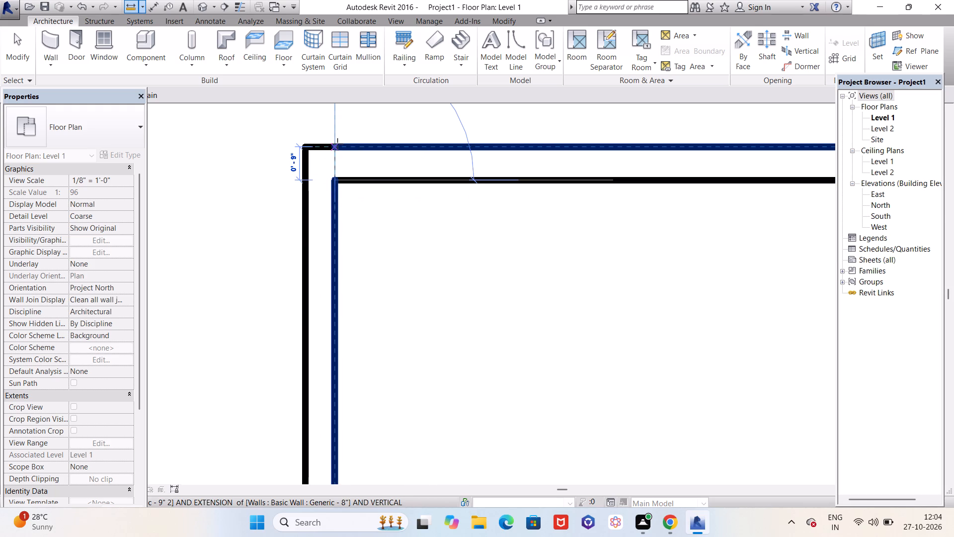
{"action": "key", "text": "Escape"}
{"action": "key", "text": "Escape"}
Select all four building walls and change their type to Generic - 9" 2.
{"action": "scroll", "coordinate": [333, 153], "scroll_direction": "down", "scroll_amount": 11}
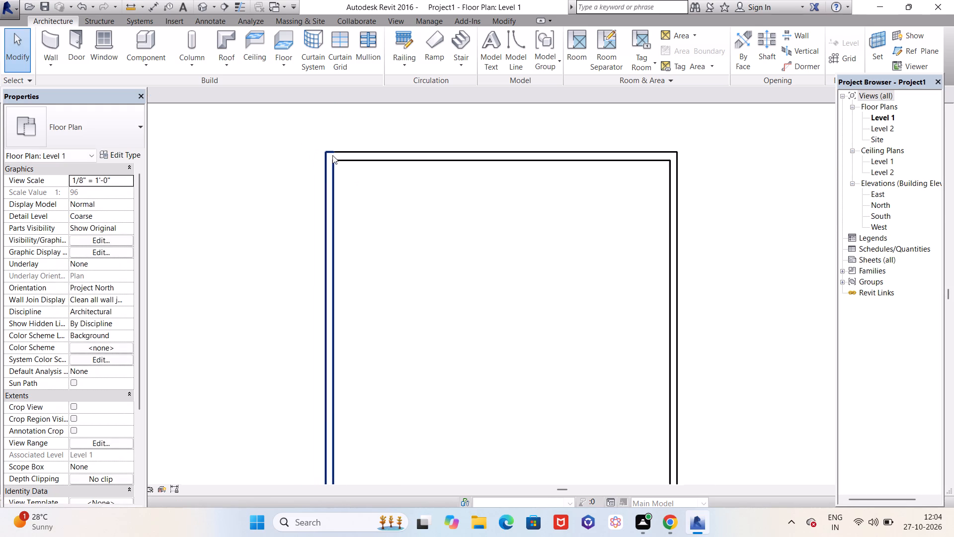
{"action": "scroll", "coordinate": [332, 155], "scroll_direction": "down", "scroll_amount": 4}
{"action": "left_click_drag", "start_coordinate": [300, 132], "coordinate": [583, 437]}
{"action": "left_click", "coordinate": [112, 139]}
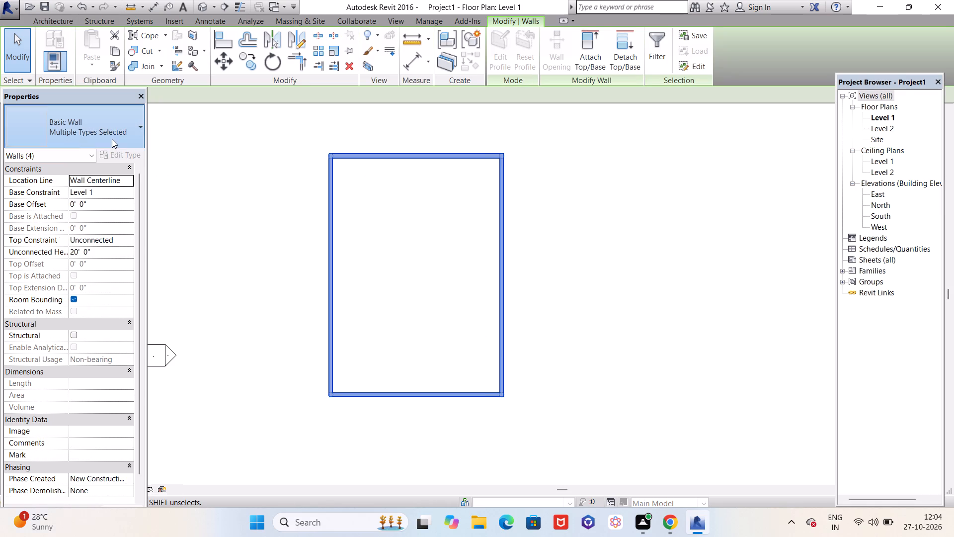
{"action": "scroll", "coordinate": [92, 345], "scroll_direction": "down", "scroll_amount": 4}
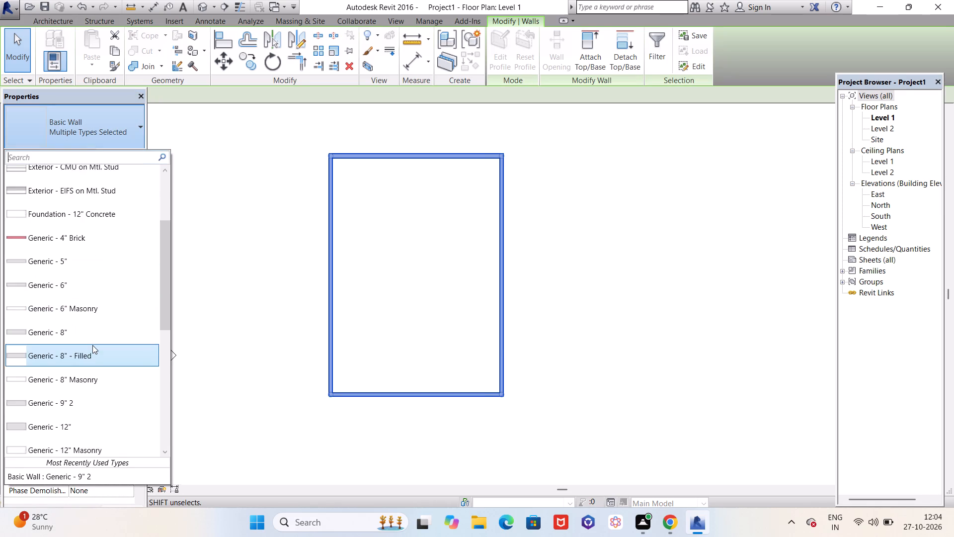
{"action": "scroll", "coordinate": [92, 345], "scroll_direction": "down", "scroll_amount": 2}
{"action": "left_click", "coordinate": [92, 345]}
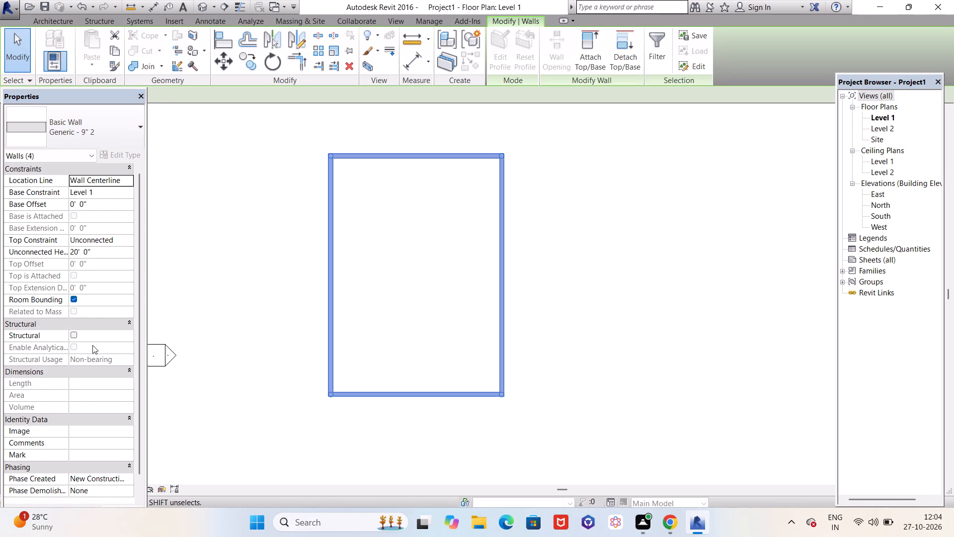
{"action": "left_click", "coordinate": [227, 296]}
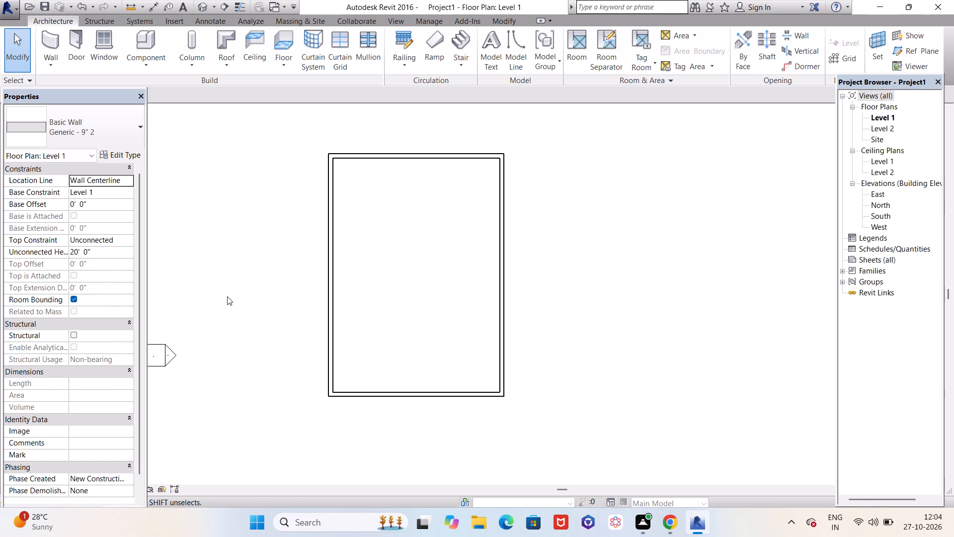
Recheck the thickness of the north and west walls near the northwest corner by measuring between their faces.
{"action": "scroll", "coordinate": [337, 157], "scroll_direction": "up", "scroll_amount": 10}
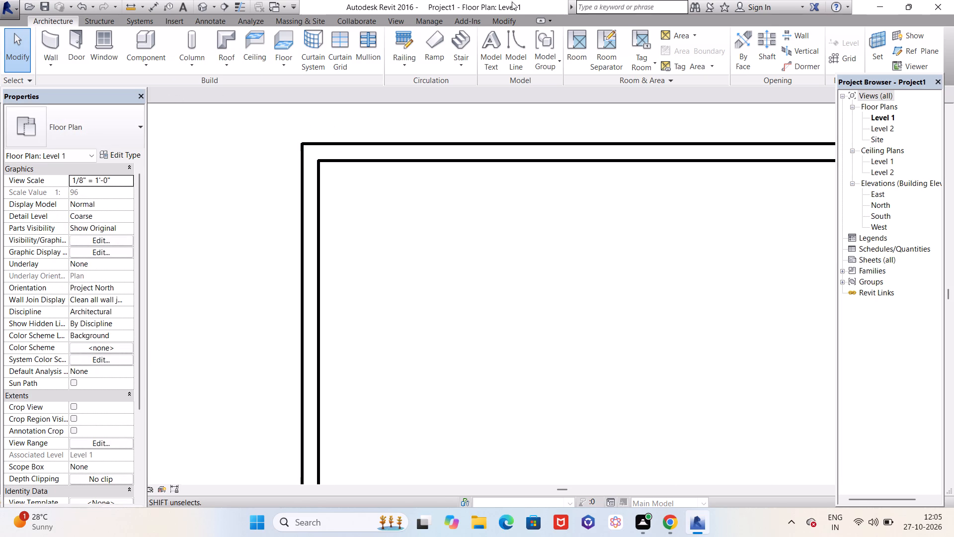
{"action": "left_click", "coordinate": [494, 17]}
{"action": "left_click", "coordinate": [405, 41]}
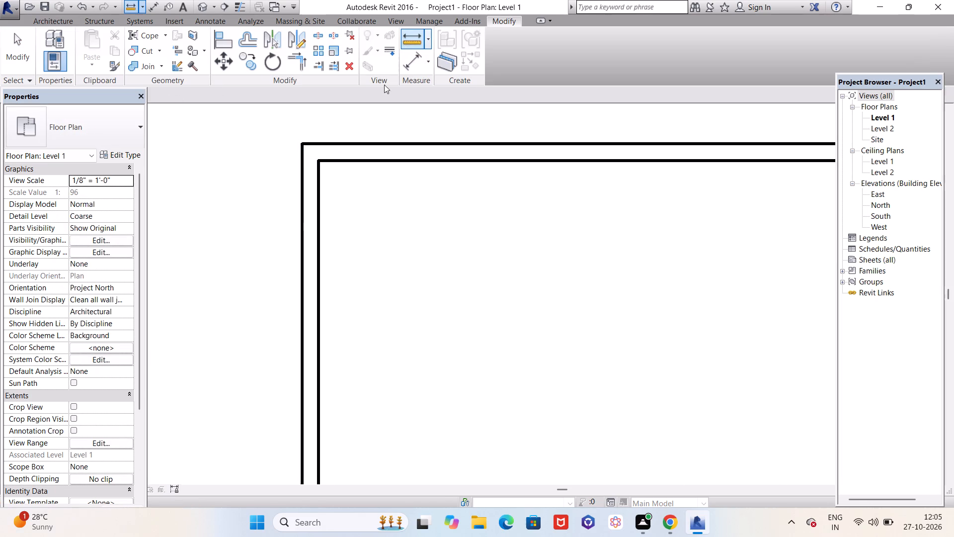
{"action": "left_click", "coordinate": [345, 162]}
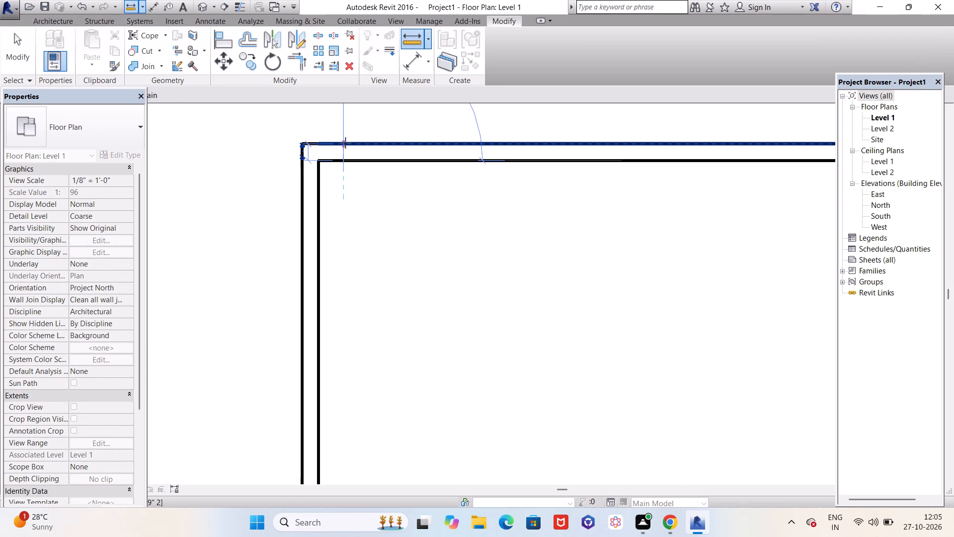
{"action": "scroll", "coordinate": [345, 143], "scroll_direction": "up", "scroll_amount": 6}
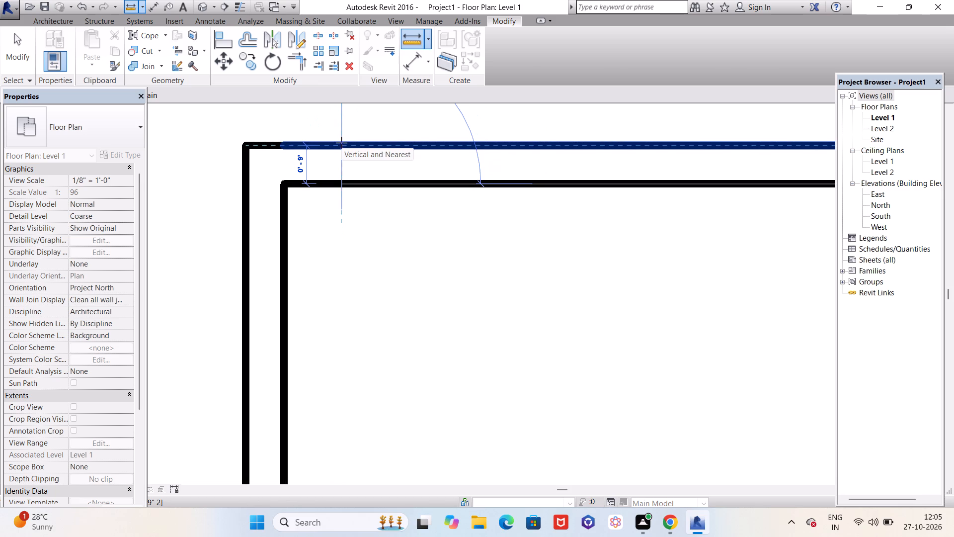
{"action": "key", "text": "Escape"}
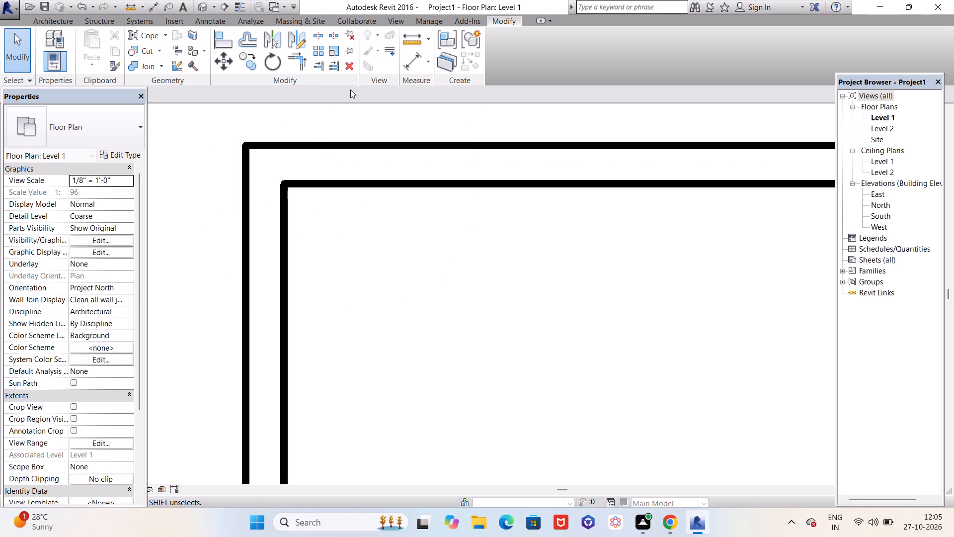
{"action": "left_click", "coordinate": [405, 42]}
{"action": "left_click", "coordinate": [284, 199]}
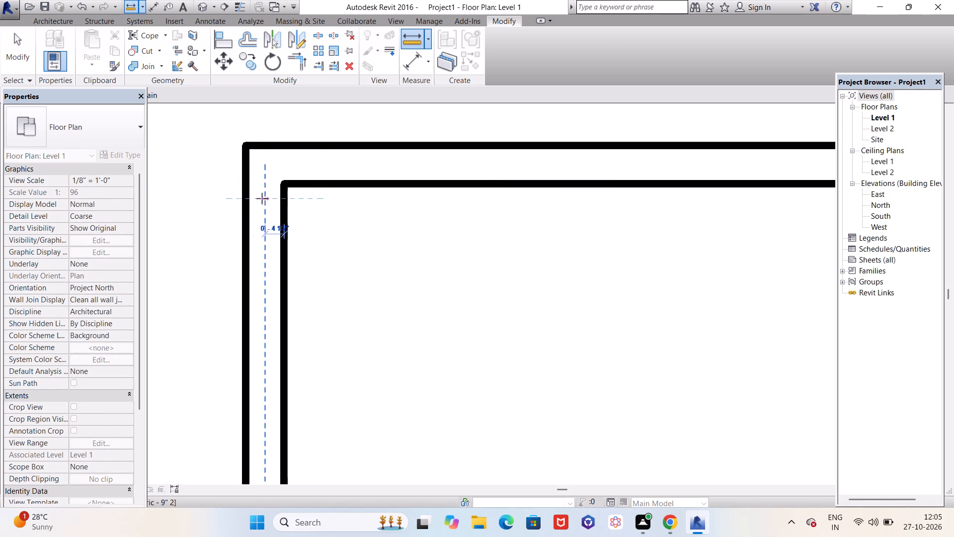
{"action": "key", "text": "Escape"}
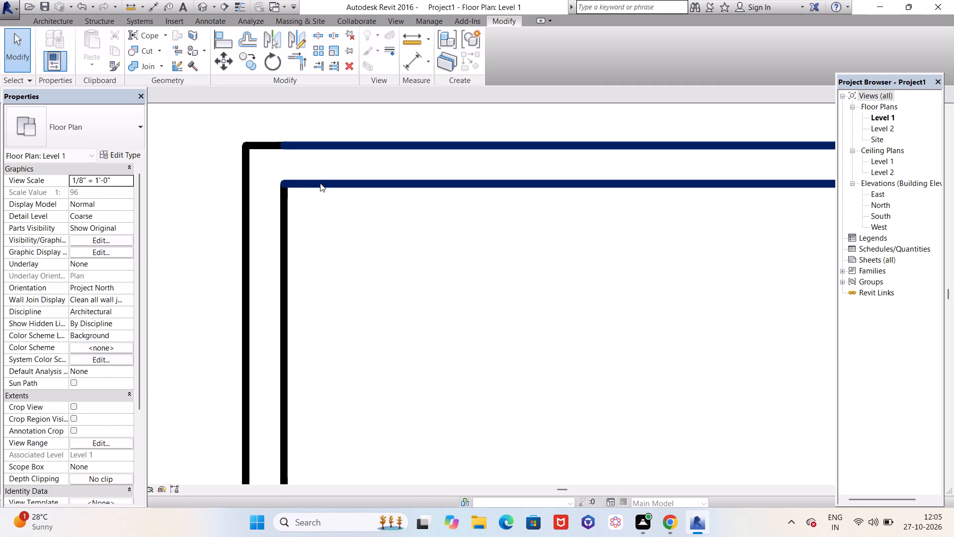
{"action": "left_click", "coordinate": [403, 44]}
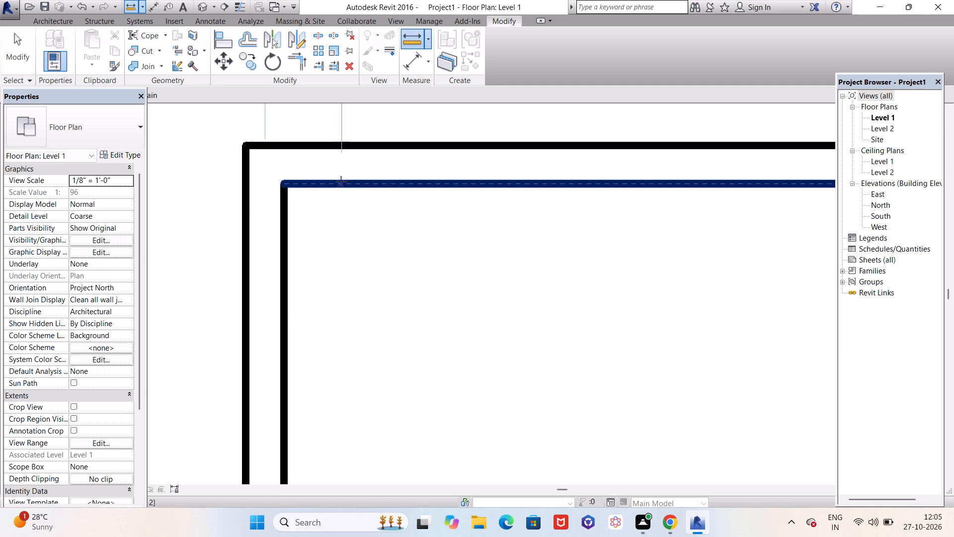
{"action": "left_click", "coordinate": [341, 181]}
{"action": "key", "text": "Escape"}
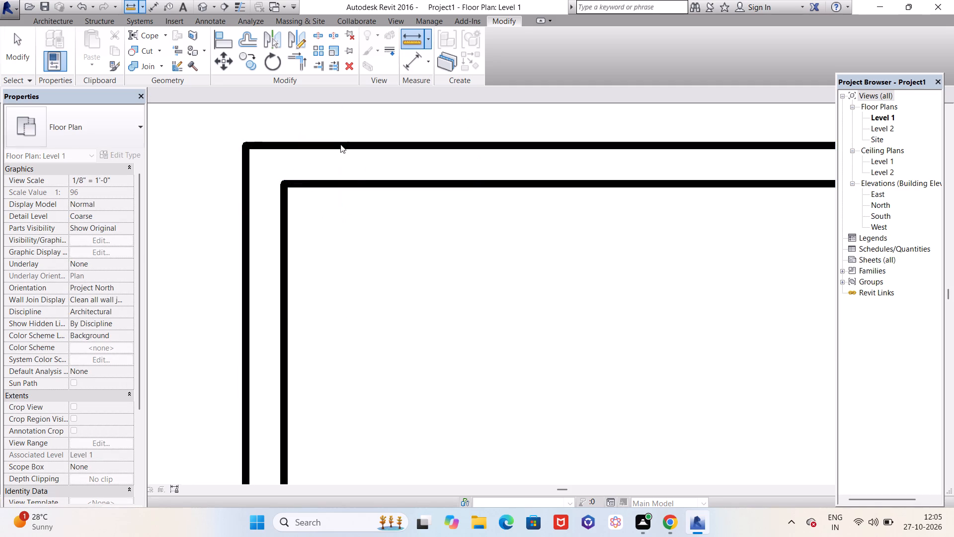
Measure the east wall's thickness near the building's northeast corner.
{"action": "scroll", "coordinate": [302, 151], "scroll_direction": "down", "scroll_amount": 11}
{"action": "scroll", "coordinate": [627, 178], "scroll_direction": "up", "scroll_amount": 4}
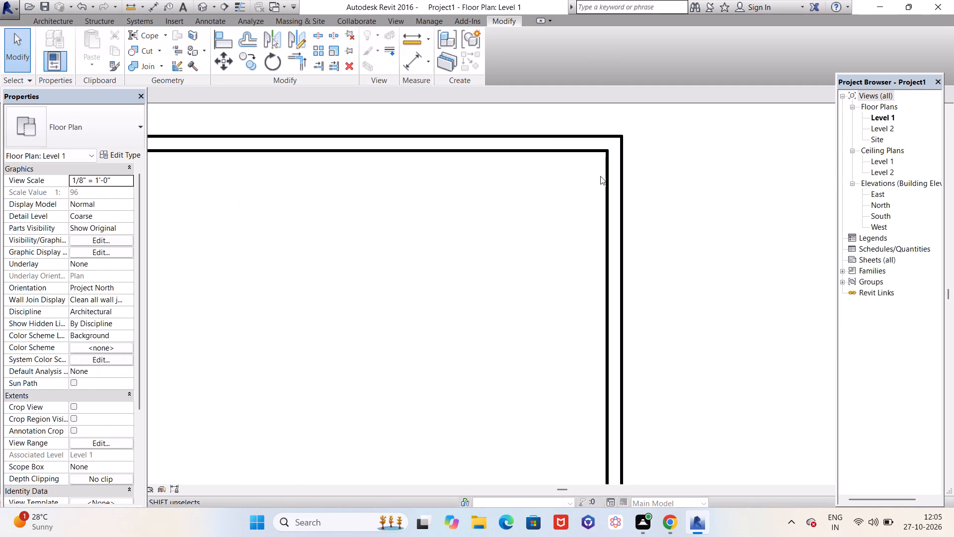
{"action": "left_click", "coordinate": [412, 43]}
{"action": "scroll", "coordinate": [554, 168], "scroll_direction": "up", "scroll_amount": 4}
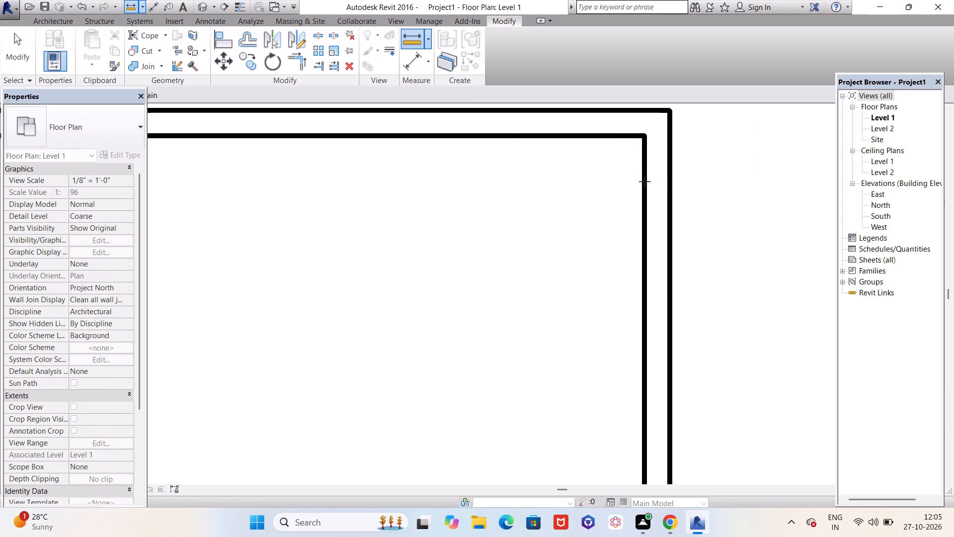
{"action": "left_click", "coordinate": [643, 182]}
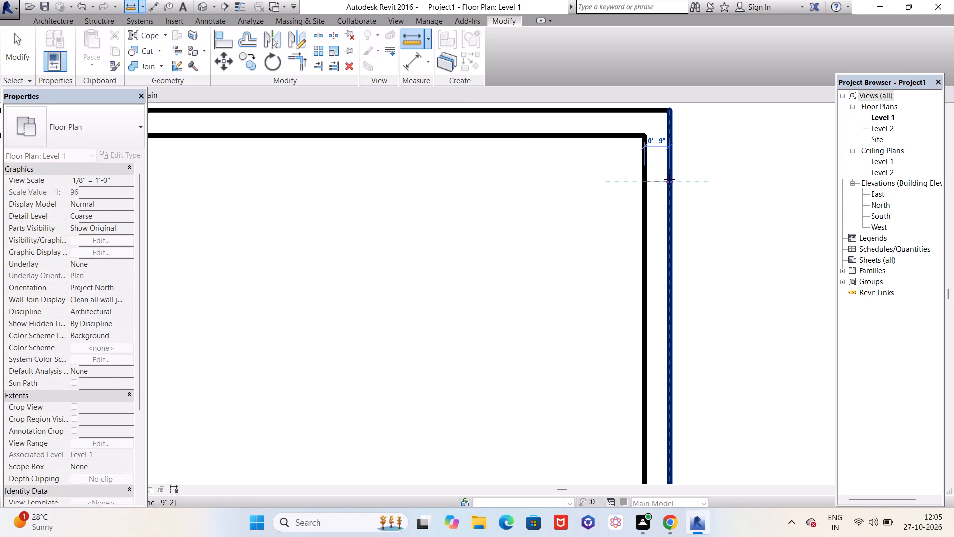
{"action": "key", "text": "Escape"}
Measure across the south wall from its inner face to check its thickness.
{"action": "scroll", "coordinate": [634, 168], "scroll_direction": "down", "scroll_amount": 14}
{"action": "scroll", "coordinate": [606, 350], "scroll_direction": "up", "scroll_amount": 2}
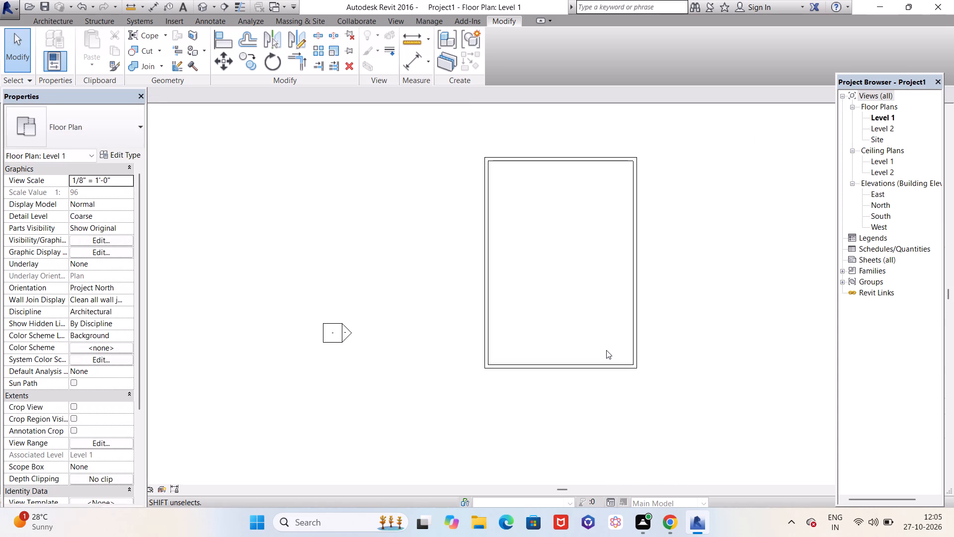
{"action": "scroll", "coordinate": [606, 350], "scroll_direction": "up", "scroll_amount": 11}
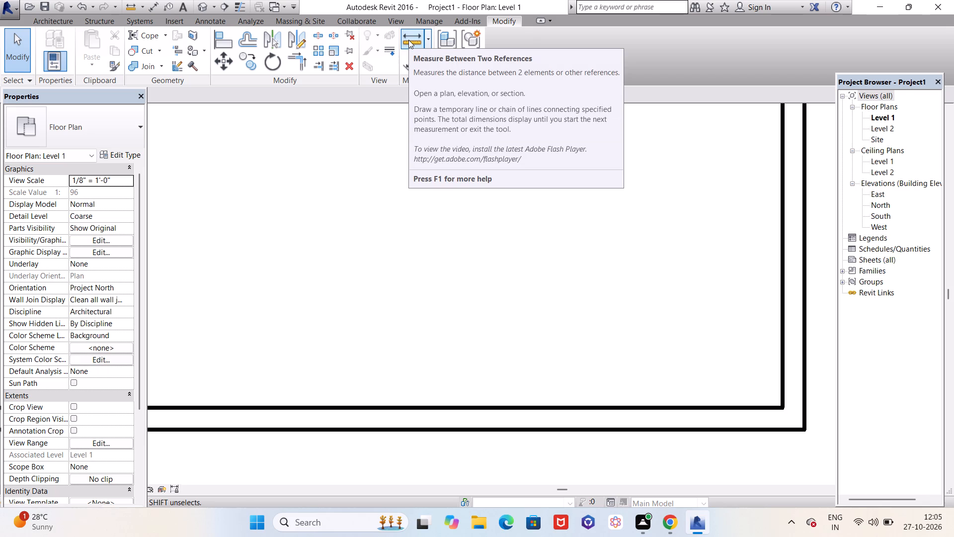
{"action": "left_click", "coordinate": [408, 40]}
{"action": "left_click", "coordinate": [462, 406]}
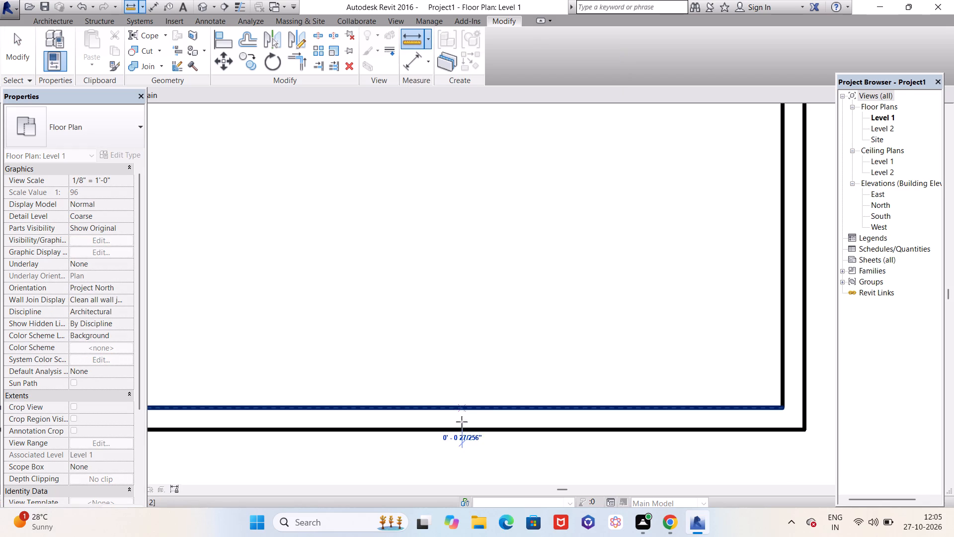
{"action": "key", "text": "Escape"}
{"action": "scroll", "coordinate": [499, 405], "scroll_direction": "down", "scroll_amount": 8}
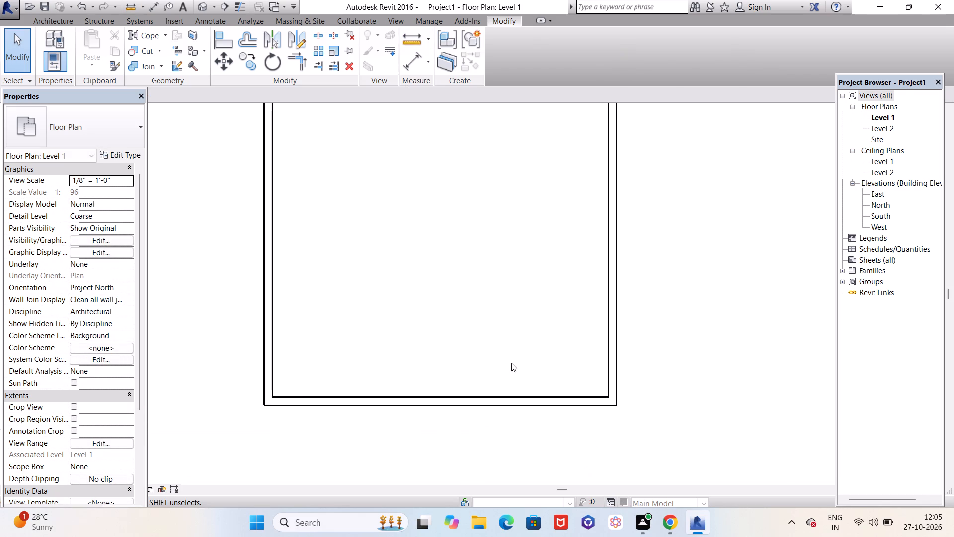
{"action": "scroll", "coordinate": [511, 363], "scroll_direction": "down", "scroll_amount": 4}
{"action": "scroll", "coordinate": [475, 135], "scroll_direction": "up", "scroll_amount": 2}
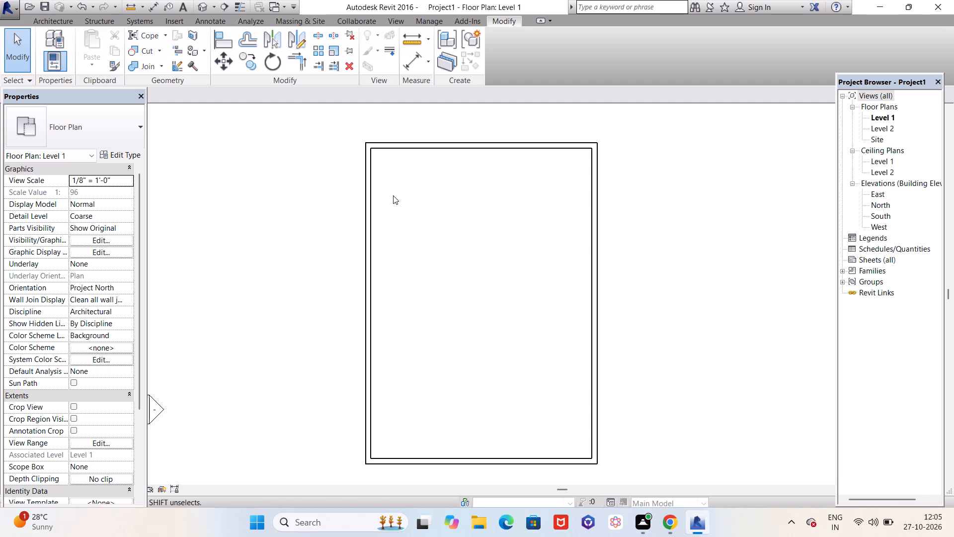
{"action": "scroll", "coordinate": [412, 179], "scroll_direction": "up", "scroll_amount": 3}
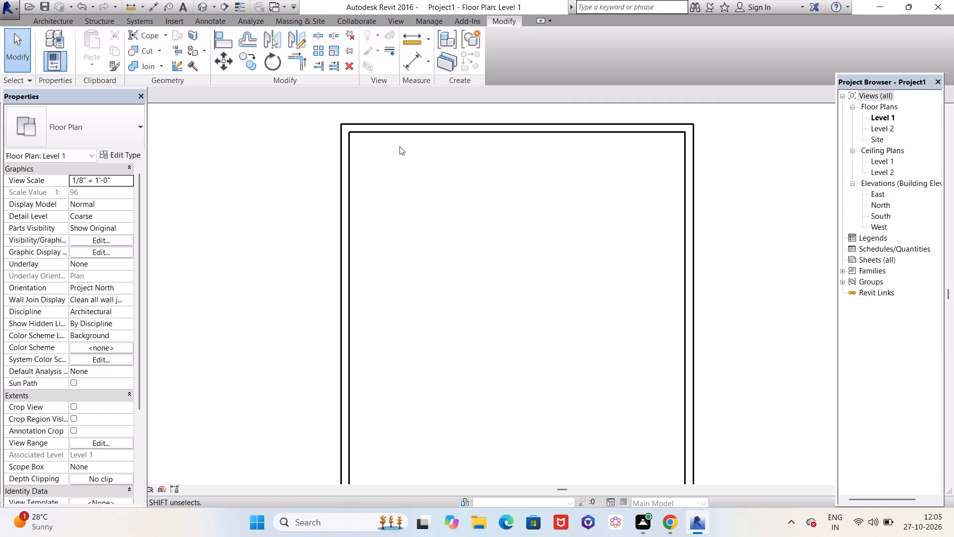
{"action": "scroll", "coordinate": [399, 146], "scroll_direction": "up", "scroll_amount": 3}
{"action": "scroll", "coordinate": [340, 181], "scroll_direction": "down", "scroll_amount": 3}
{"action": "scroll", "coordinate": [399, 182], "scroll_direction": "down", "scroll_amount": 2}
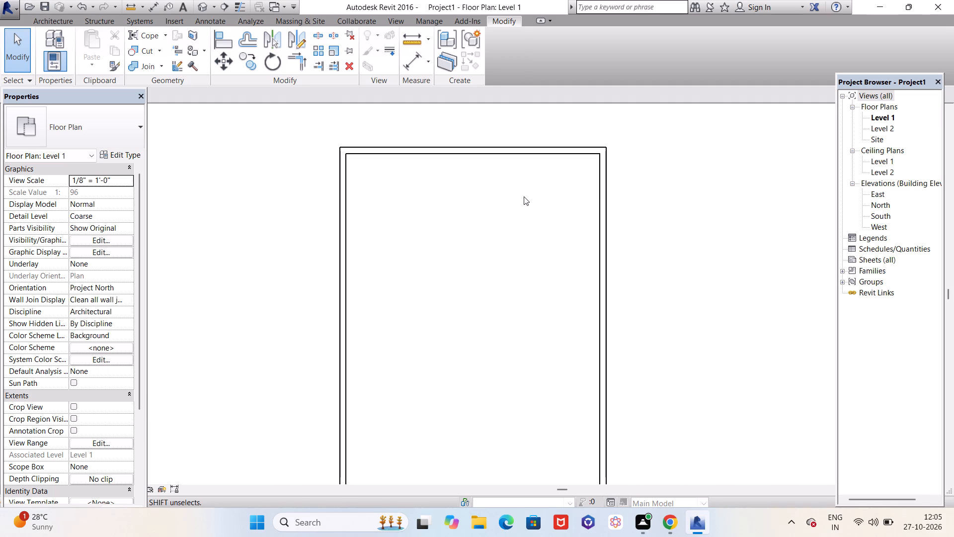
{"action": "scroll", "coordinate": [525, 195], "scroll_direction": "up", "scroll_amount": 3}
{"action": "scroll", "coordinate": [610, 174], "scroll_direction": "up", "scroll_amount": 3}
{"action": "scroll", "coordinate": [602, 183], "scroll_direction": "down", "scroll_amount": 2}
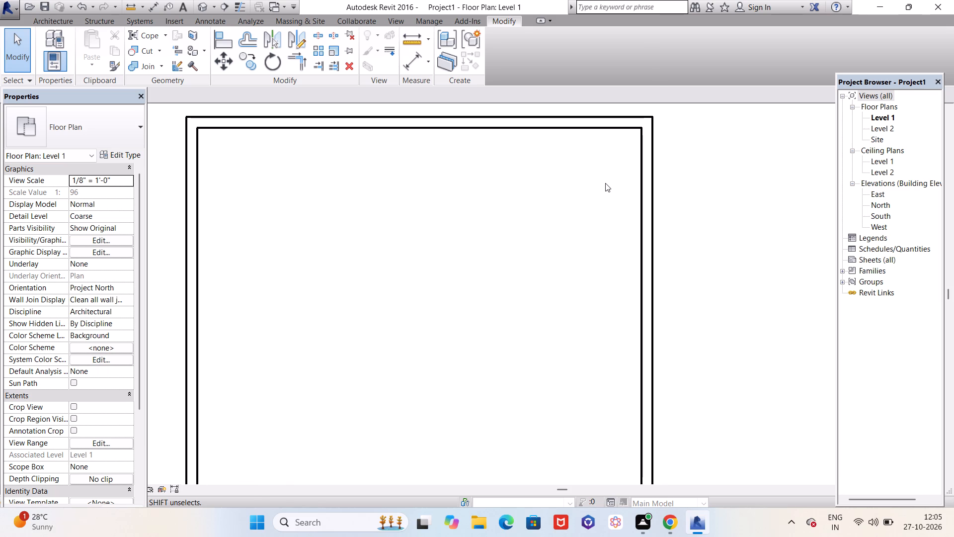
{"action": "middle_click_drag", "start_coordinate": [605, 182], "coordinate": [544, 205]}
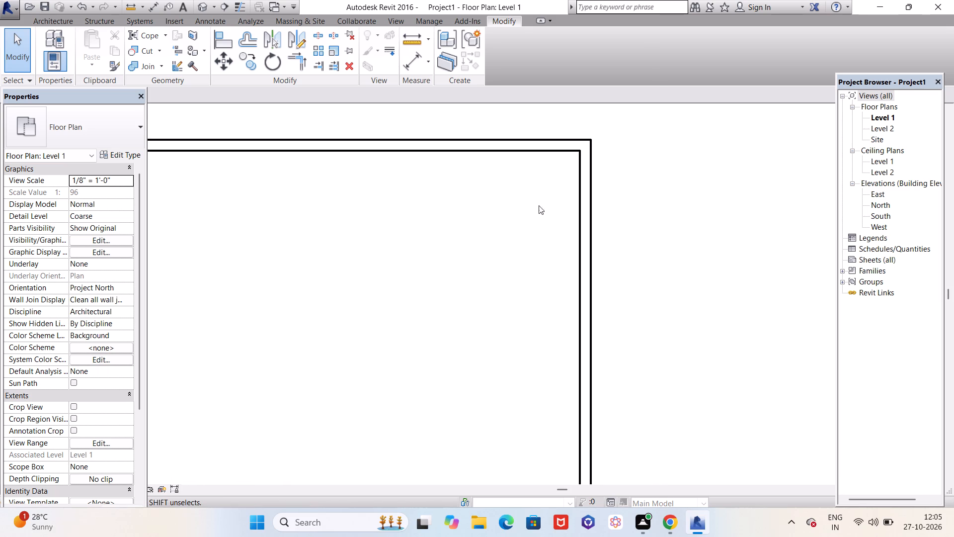
Bring up the architectural building tools.
{"action": "left_click", "coordinate": [49, 19]}
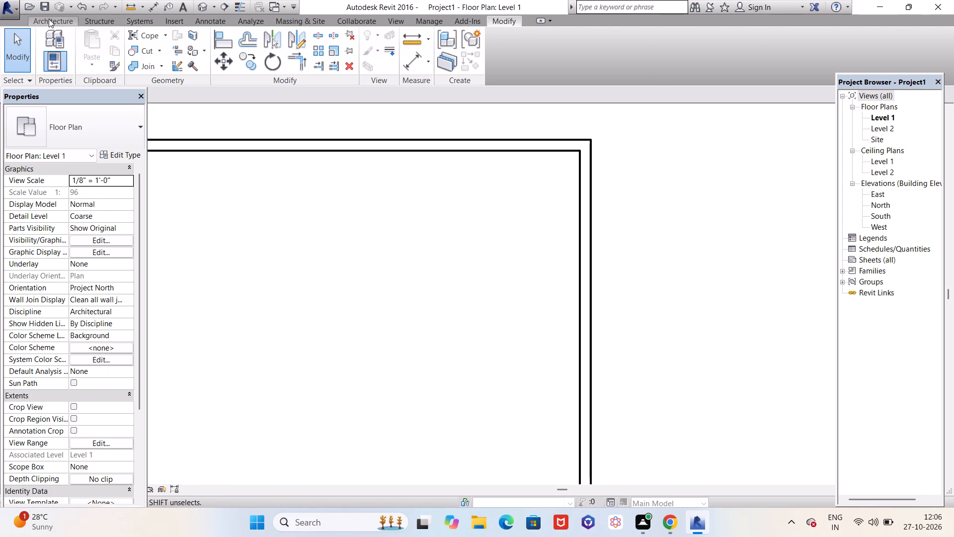
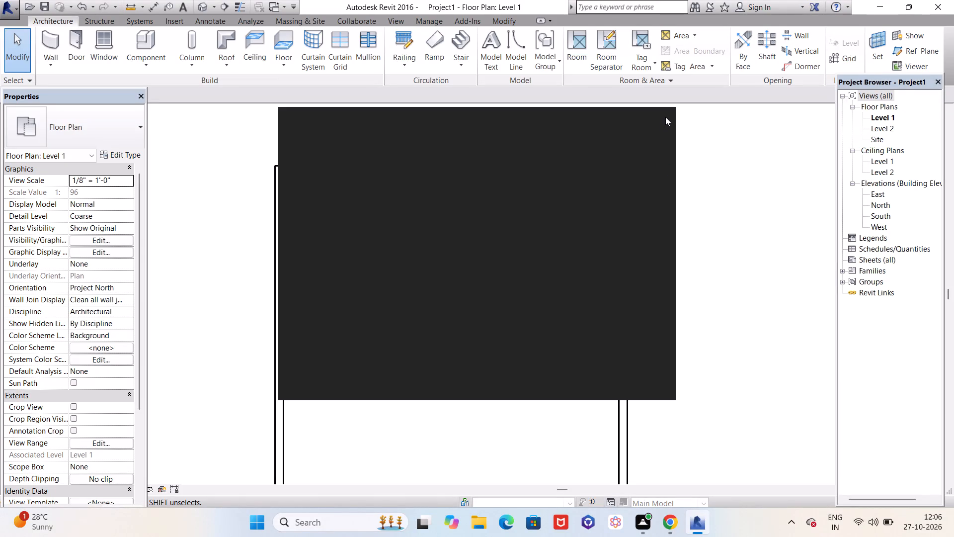
Dismiss the licence warning pop-up covering the Level 1 floor plan.
{"action": "left_click", "coordinate": [651, 118]}
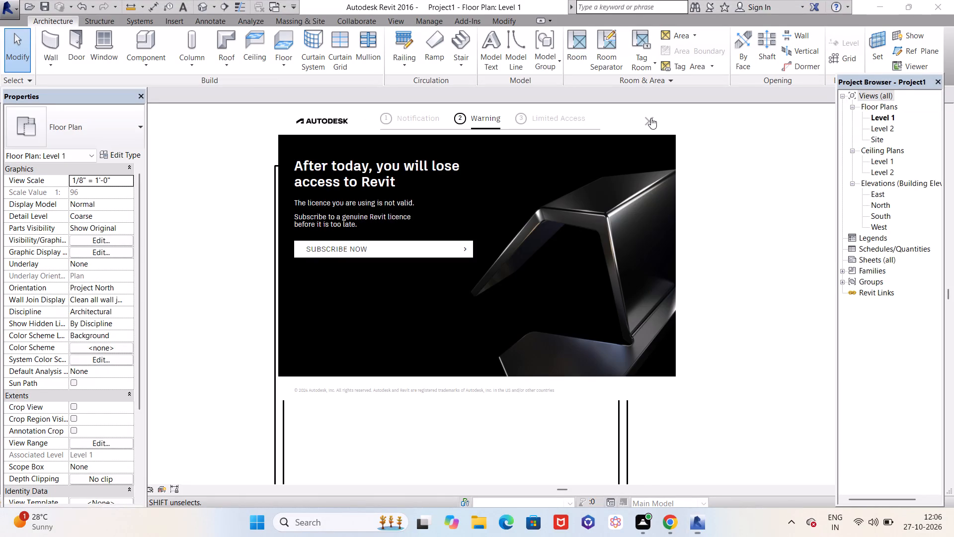
{"action": "scroll", "coordinate": [622, 168], "scroll_direction": "down", "scroll_amount": 4}
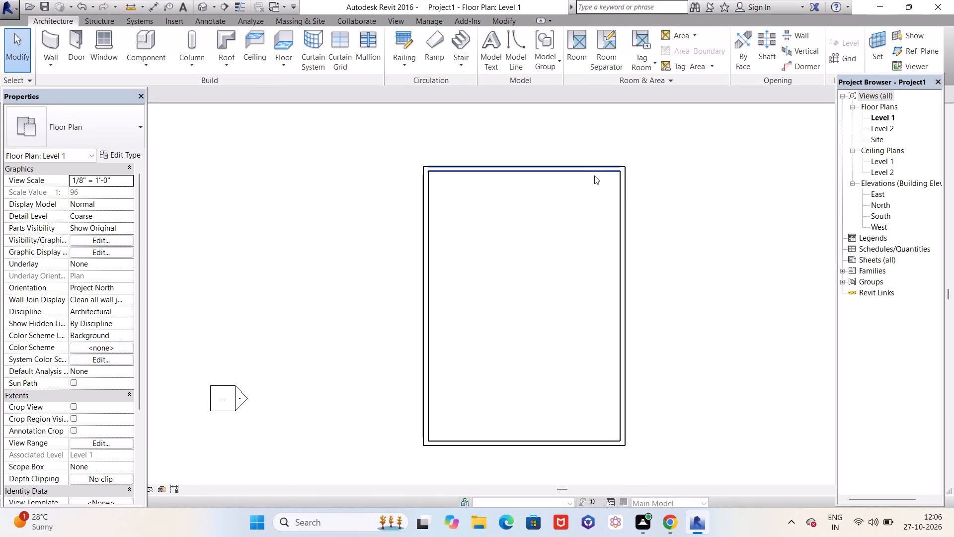
{"action": "scroll", "coordinate": [594, 176], "scroll_direction": "up", "scroll_amount": 4}
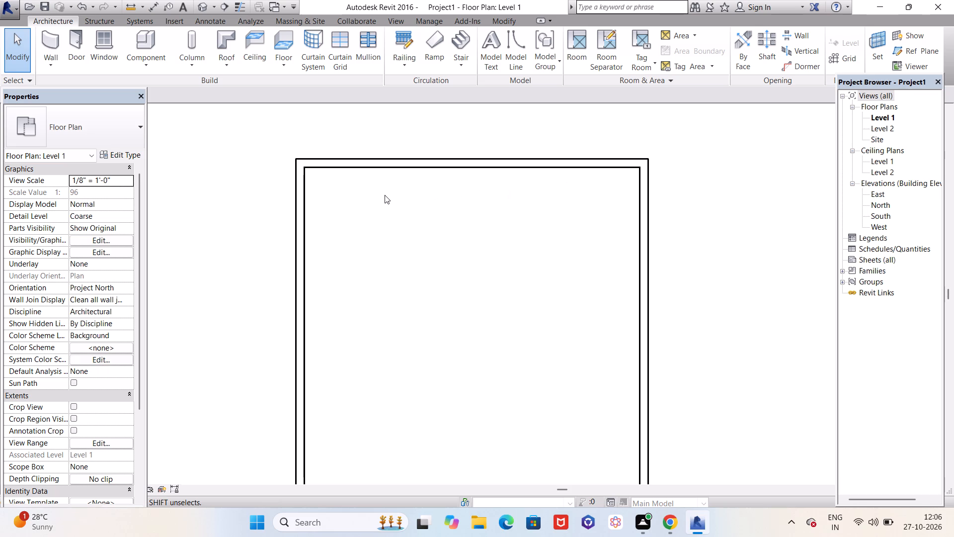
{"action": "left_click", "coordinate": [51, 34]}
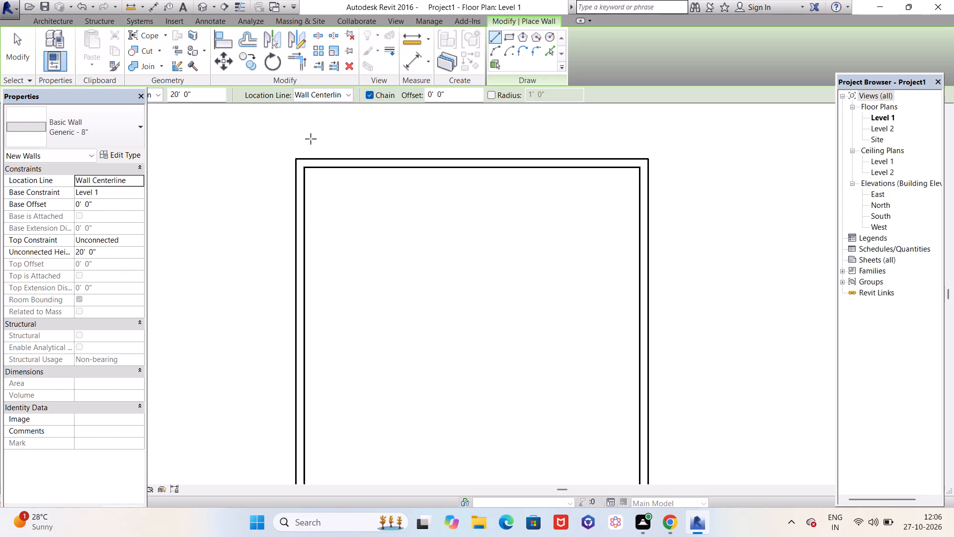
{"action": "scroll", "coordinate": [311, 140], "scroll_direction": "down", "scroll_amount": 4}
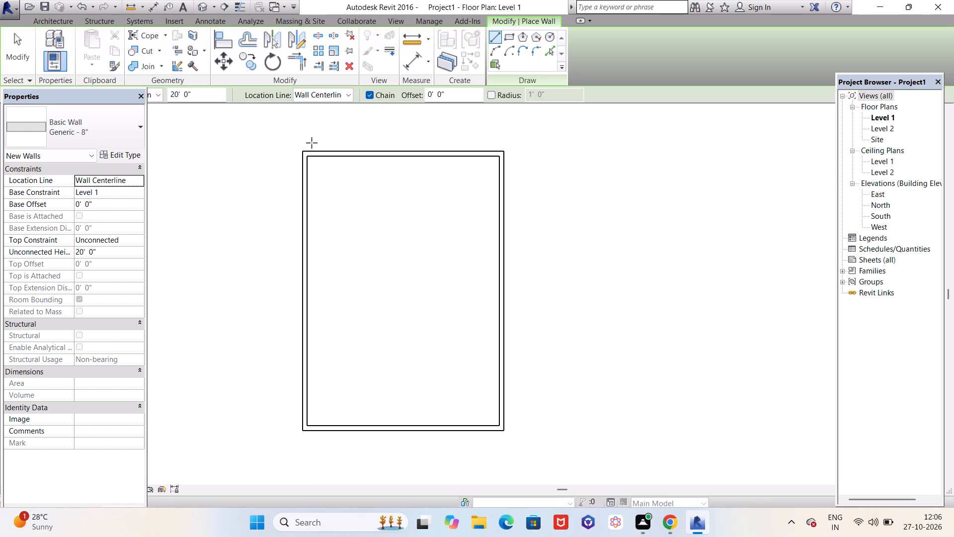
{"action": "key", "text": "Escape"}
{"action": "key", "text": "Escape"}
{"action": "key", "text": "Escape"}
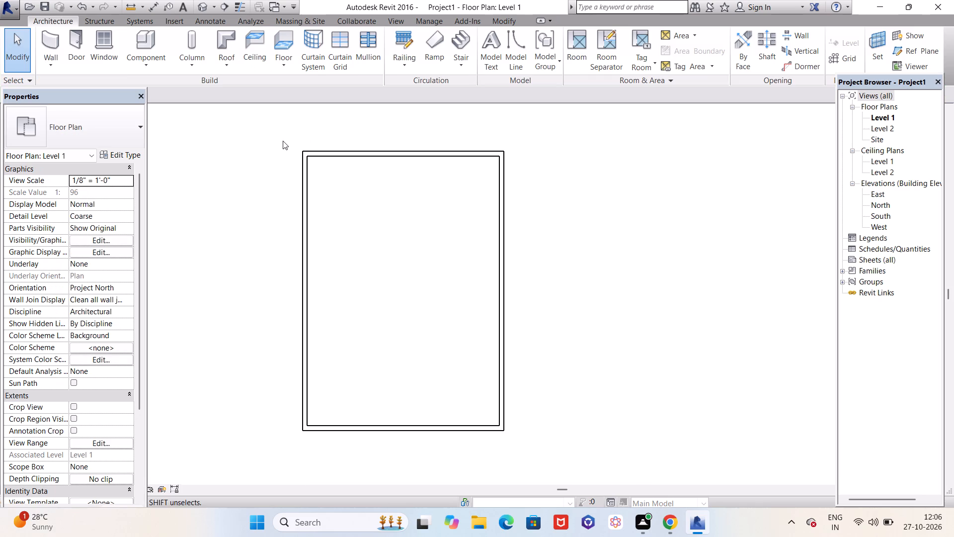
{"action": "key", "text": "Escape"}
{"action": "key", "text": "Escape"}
Select all four walls of the existing rectangular building and delete them.
{"action": "left_click_drag", "start_coordinate": [265, 126], "coordinate": [510, 390]}
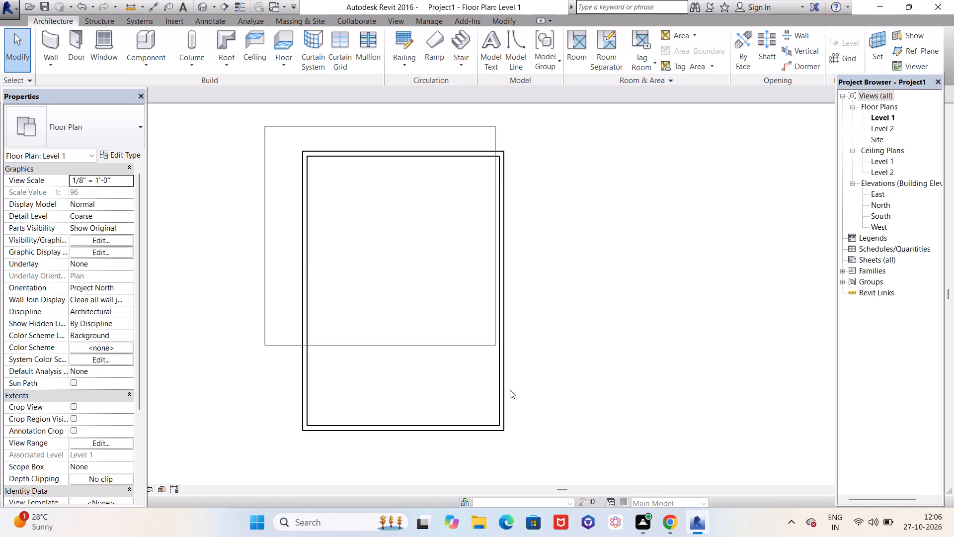
{"action": "left_click_drag", "start_coordinate": [510, 390], "coordinate": [555, 450]}
{"action": "key", "text": "Delete"}
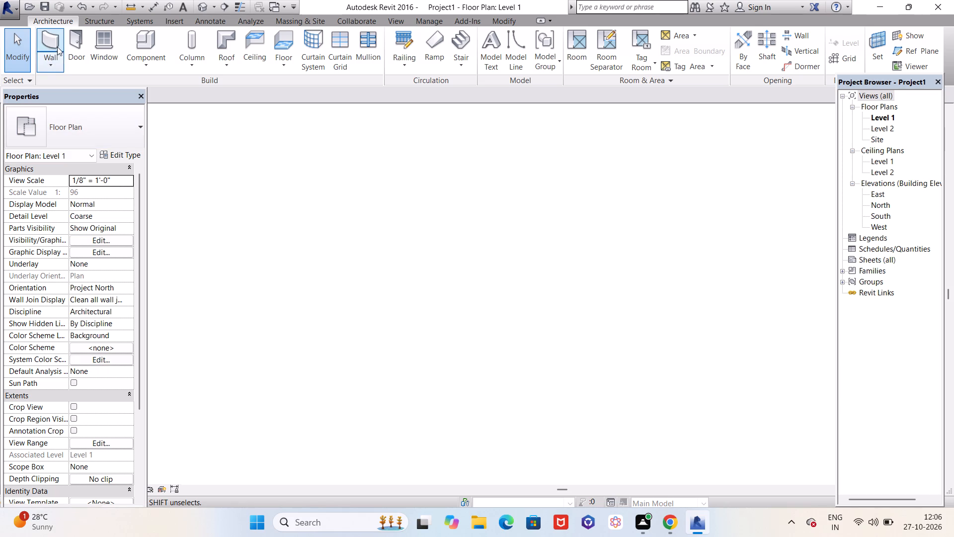
Draw a rectangle of 10' high Generic - 9" 2 walls, about 32' 6" by 26' 6" between centerlines.
{"action": "left_click", "coordinate": [44, 38]}
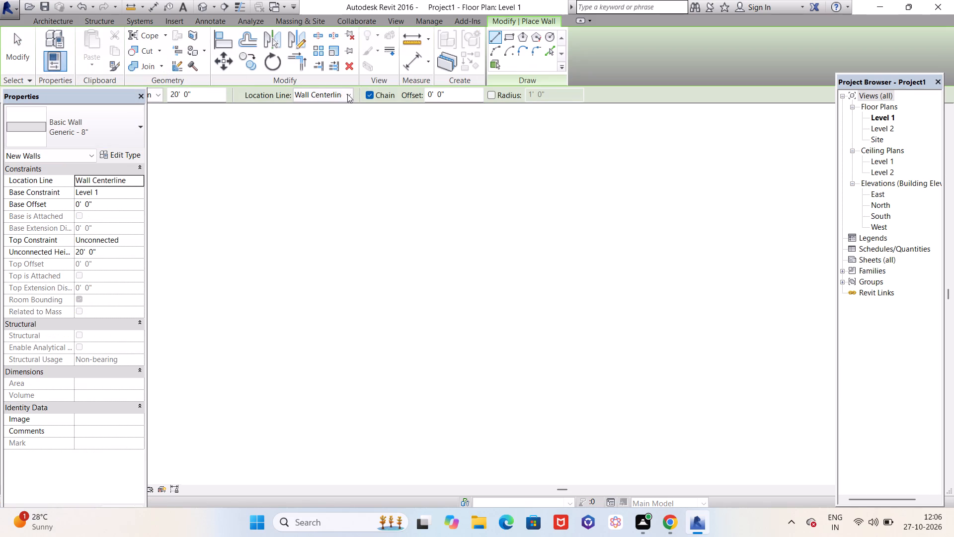
{"action": "left_click", "coordinate": [176, 94]}
{"action": "key", "text": "BackSpace"}
{"action": "key", "text": "BackSpace"}
{"action": "type", "text": "10"}
{"action": "key", "text": "Return"}
{"action": "left_click", "coordinate": [91, 124]}
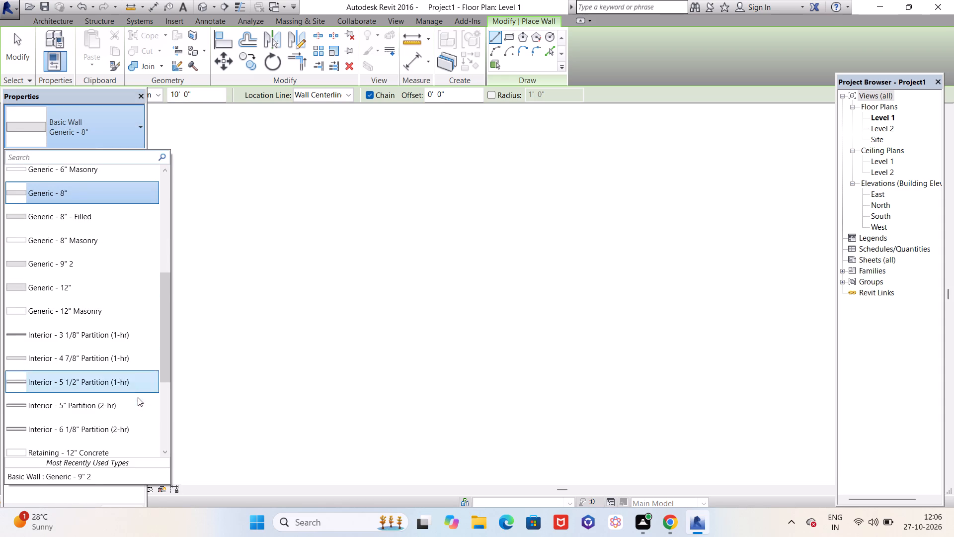
{"action": "left_click", "coordinate": [113, 267]}
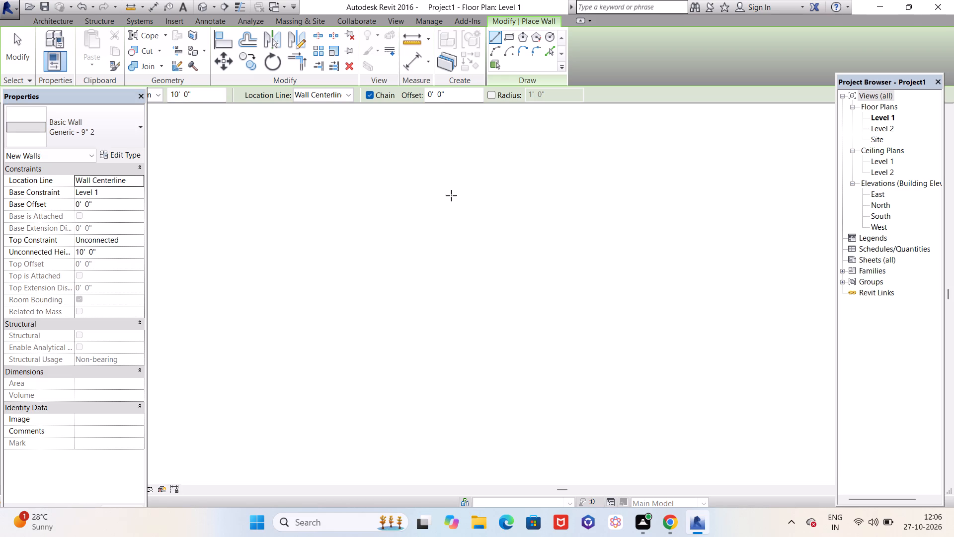
{"action": "left_click", "coordinate": [506, 41]}
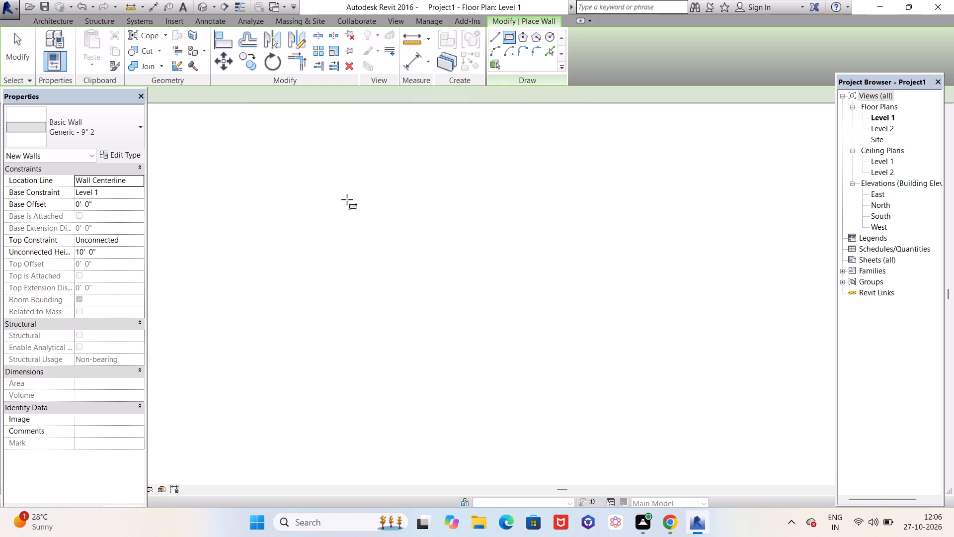
{"action": "left_click", "coordinate": [347, 193]}
{"action": "left_click", "coordinate": [550, 361]}
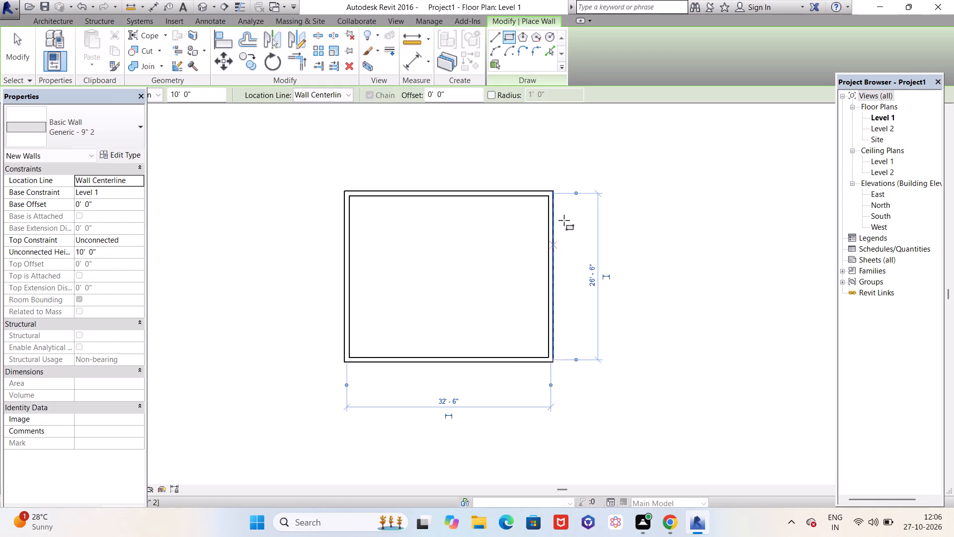
{"action": "scroll", "coordinate": [567, 213], "scroll_direction": "up", "scroll_amount": 7}
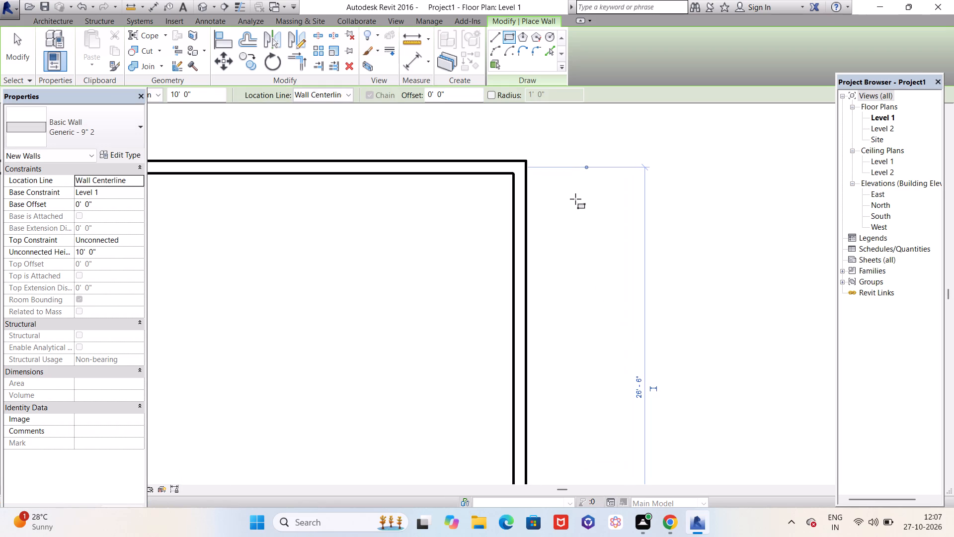
{"action": "key", "text": "Escape"}
{"action": "key", "text": "Escape"}
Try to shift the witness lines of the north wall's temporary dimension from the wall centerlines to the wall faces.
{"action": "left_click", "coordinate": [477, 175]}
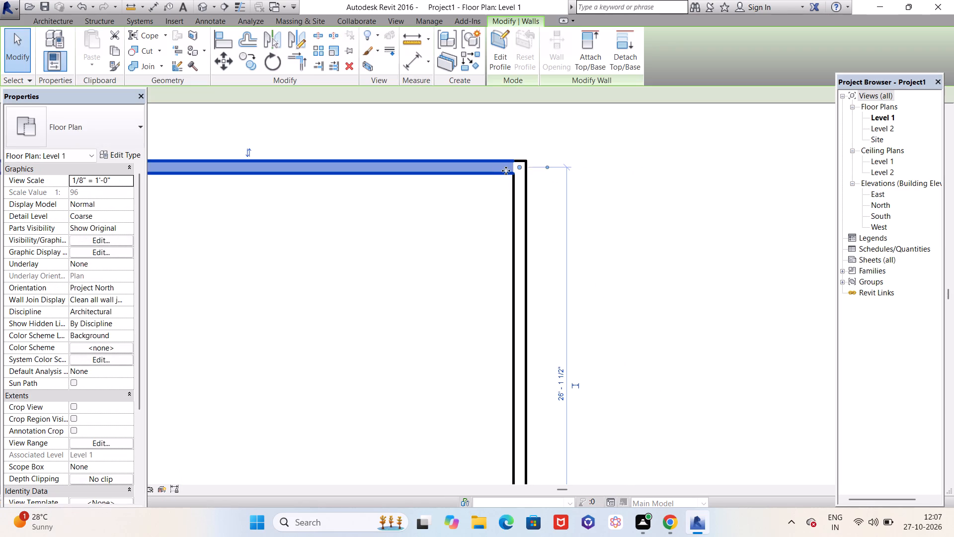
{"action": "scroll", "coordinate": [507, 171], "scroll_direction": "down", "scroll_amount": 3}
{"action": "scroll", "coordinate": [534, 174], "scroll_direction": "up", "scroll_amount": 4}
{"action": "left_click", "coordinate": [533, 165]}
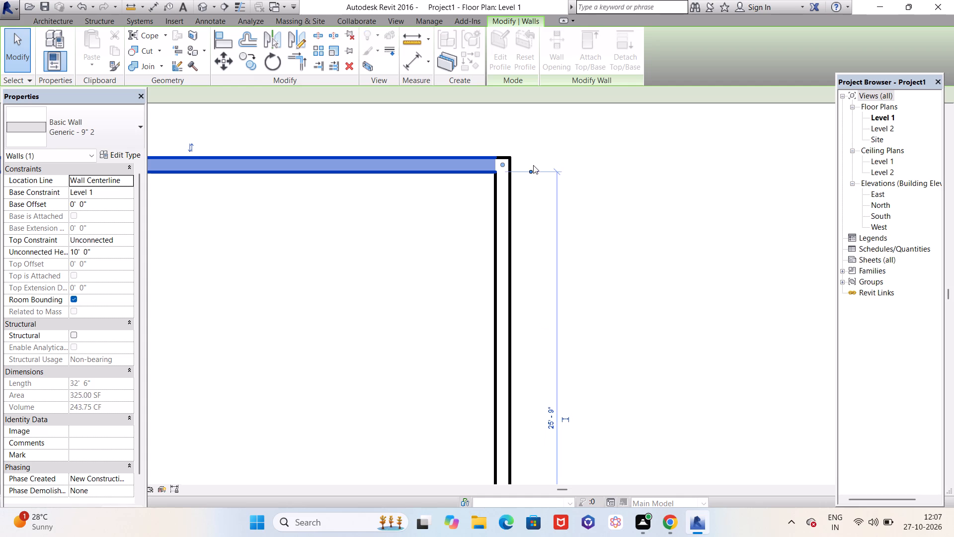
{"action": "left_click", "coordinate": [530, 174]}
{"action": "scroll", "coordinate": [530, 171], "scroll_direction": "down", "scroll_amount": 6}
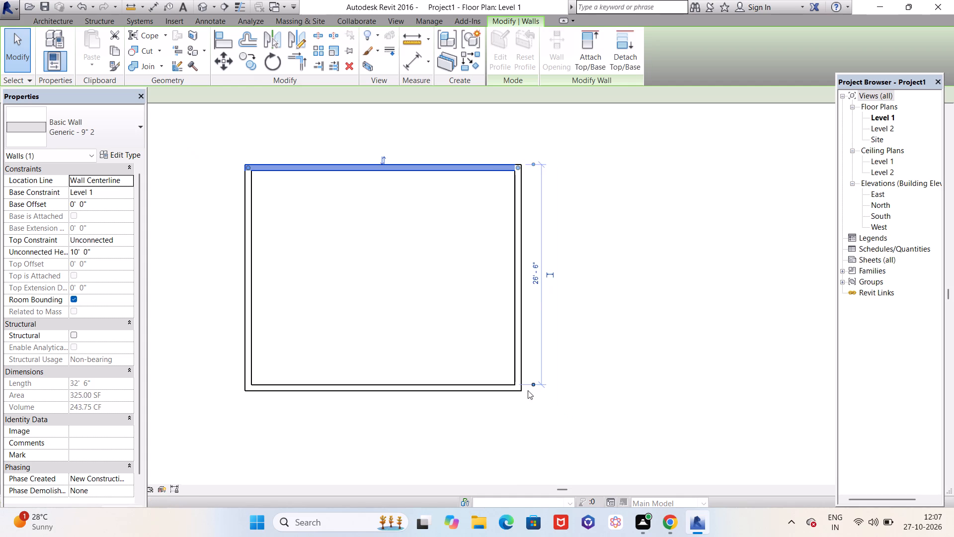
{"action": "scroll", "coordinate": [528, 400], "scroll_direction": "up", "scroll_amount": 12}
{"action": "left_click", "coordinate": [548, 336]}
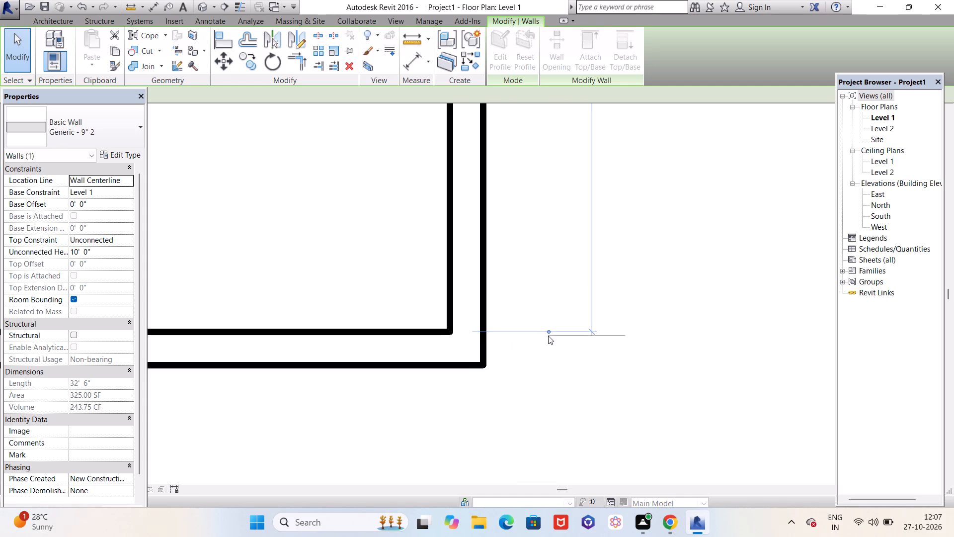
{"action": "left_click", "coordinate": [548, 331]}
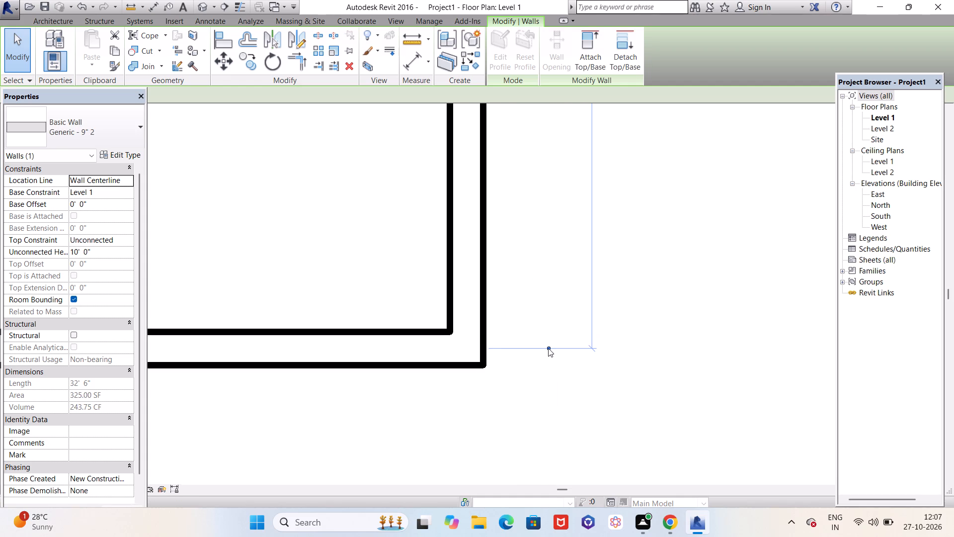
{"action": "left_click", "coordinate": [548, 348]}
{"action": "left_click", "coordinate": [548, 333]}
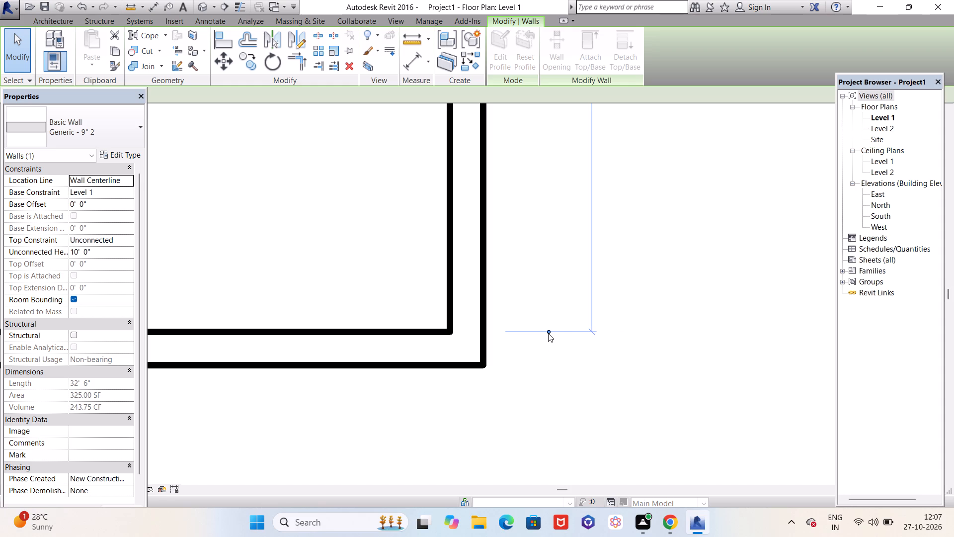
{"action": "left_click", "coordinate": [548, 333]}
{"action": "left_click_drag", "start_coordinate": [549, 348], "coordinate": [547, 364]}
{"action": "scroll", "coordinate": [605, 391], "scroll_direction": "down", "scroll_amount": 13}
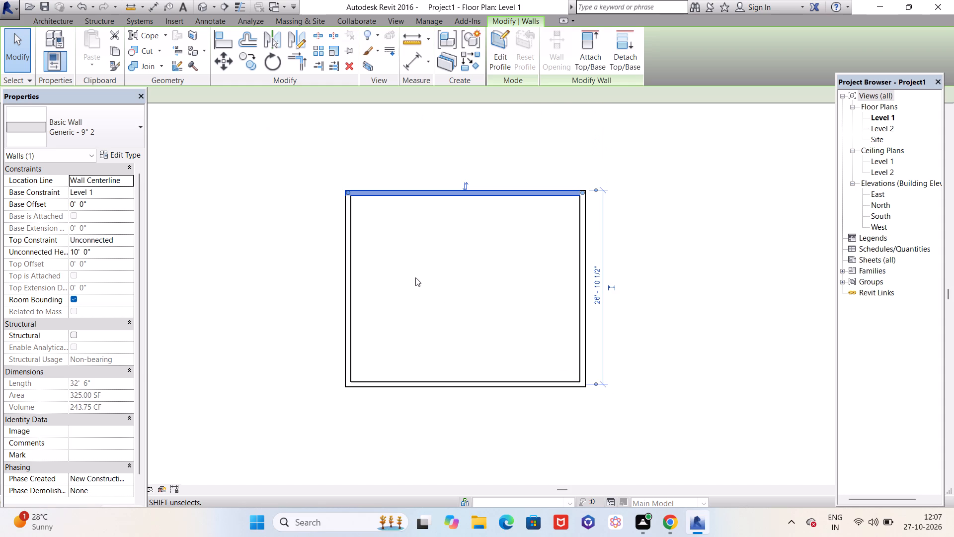
Select the south wall and move both witness lines of its temporary dimension to the north and south walls' outer faces.
{"action": "left_click", "coordinate": [442, 381]}
{"action": "scroll", "coordinate": [308, 188], "scroll_direction": "up", "scroll_amount": 4}
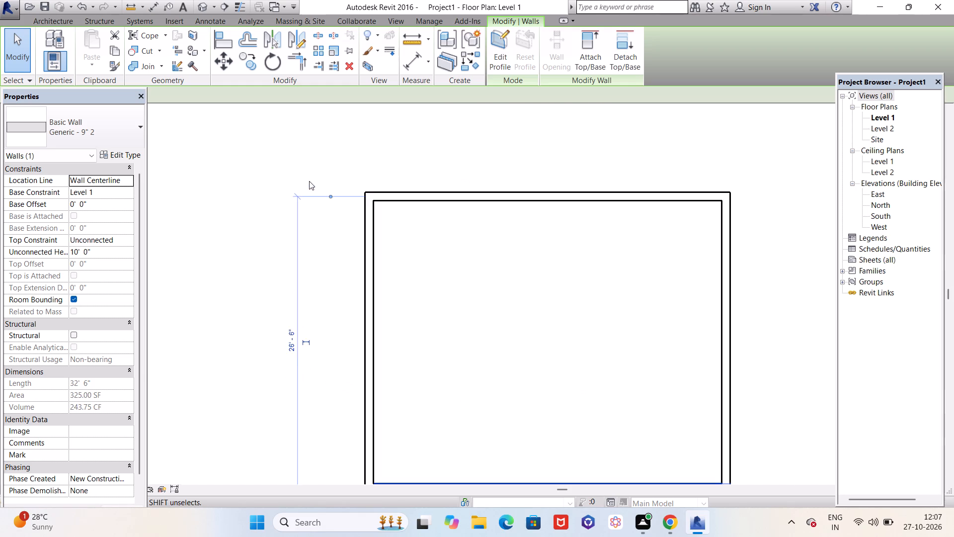
{"action": "scroll", "coordinate": [318, 190], "scroll_direction": "up", "scroll_amount": 10}
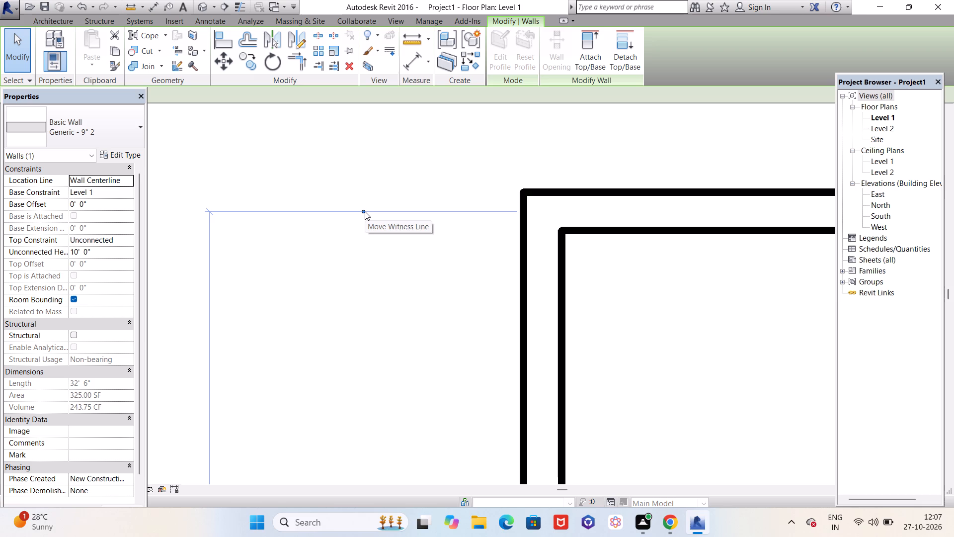
{"action": "left_click", "coordinate": [363, 211]}
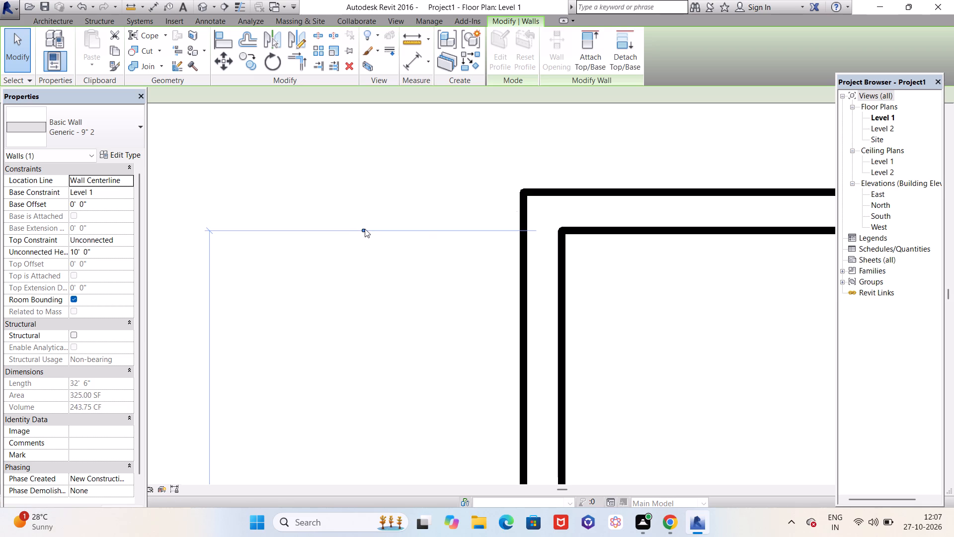
{"action": "left_click", "coordinate": [365, 229]}
{"action": "scroll", "coordinate": [404, 151], "scroll_direction": "down", "scroll_amount": 10}
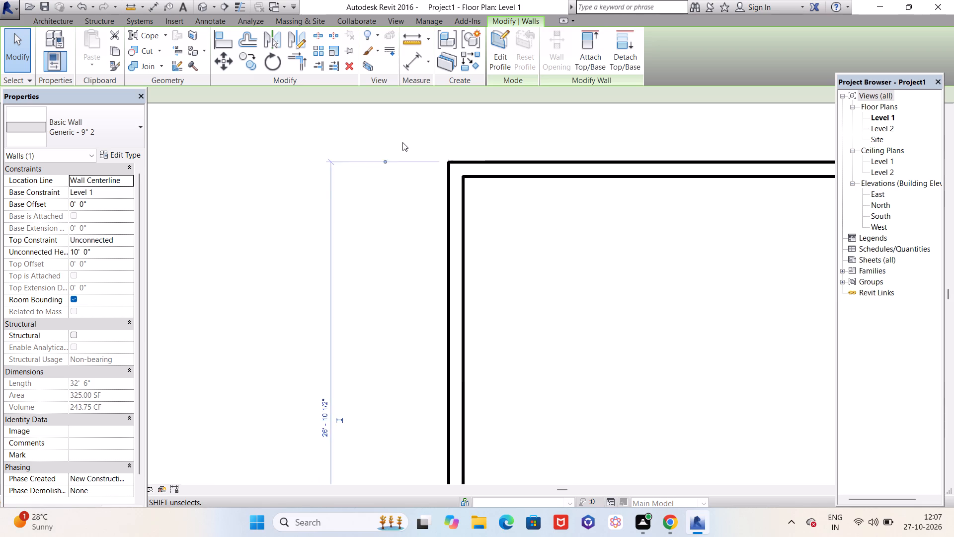
{"action": "scroll", "coordinate": [402, 142], "scroll_direction": "down", "scroll_amount": 3}
{"action": "scroll", "coordinate": [392, 386], "scroll_direction": "up", "scroll_amount": 12}
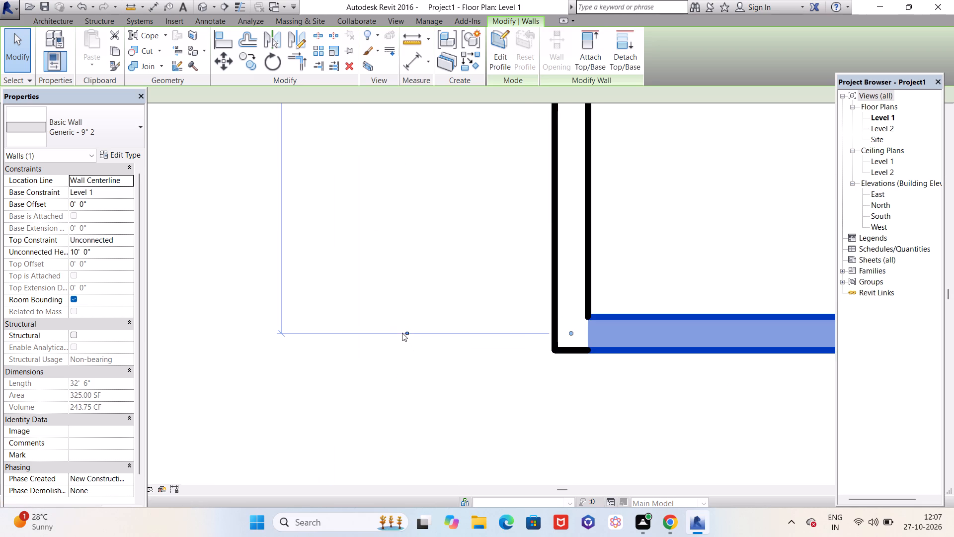
{"action": "left_click", "coordinate": [404, 335]}
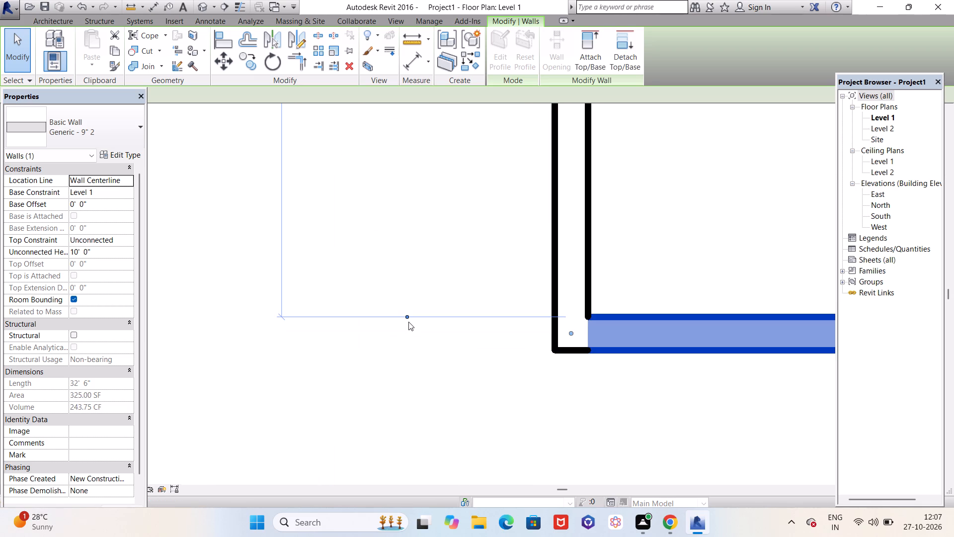
{"action": "left_click", "coordinate": [407, 318]}
{"action": "scroll", "coordinate": [331, 387], "scroll_direction": "down", "scroll_amount": 4}
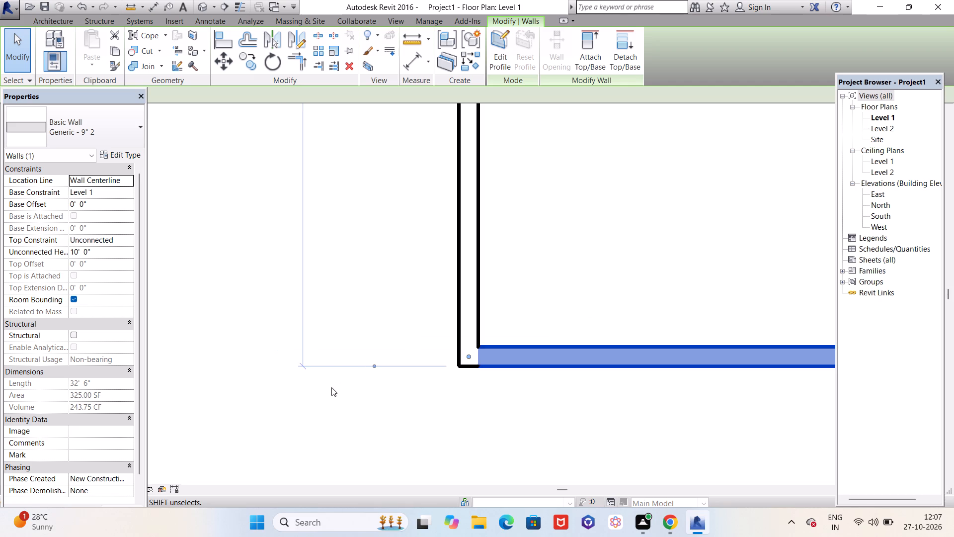
{"action": "scroll", "coordinate": [331, 387], "scroll_direction": "down", "scroll_amount": 9}
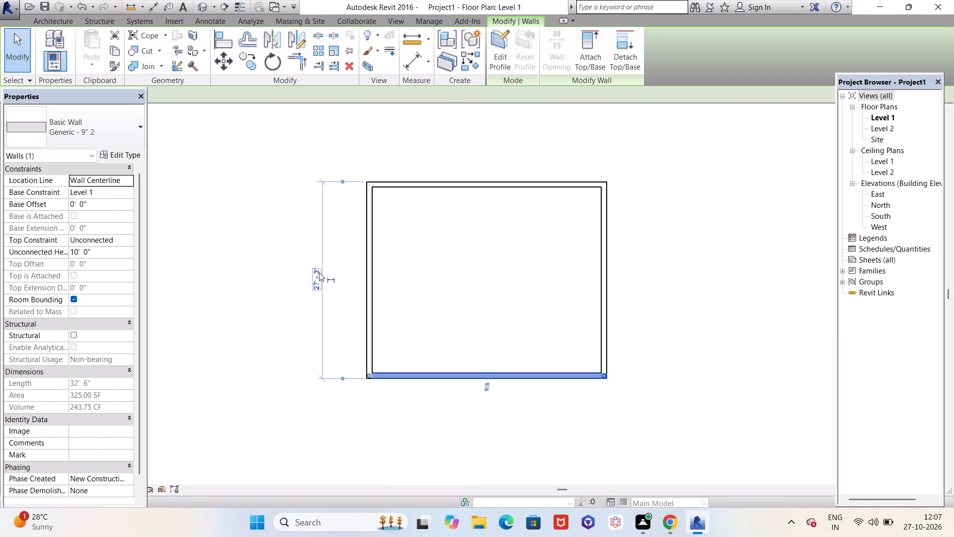
Set the building's north-south length between outer faces to 44'.
{"action": "scroll", "coordinate": [317, 271], "scroll_direction": "up", "scroll_amount": 5}
{"action": "left_click", "coordinate": [322, 295]}
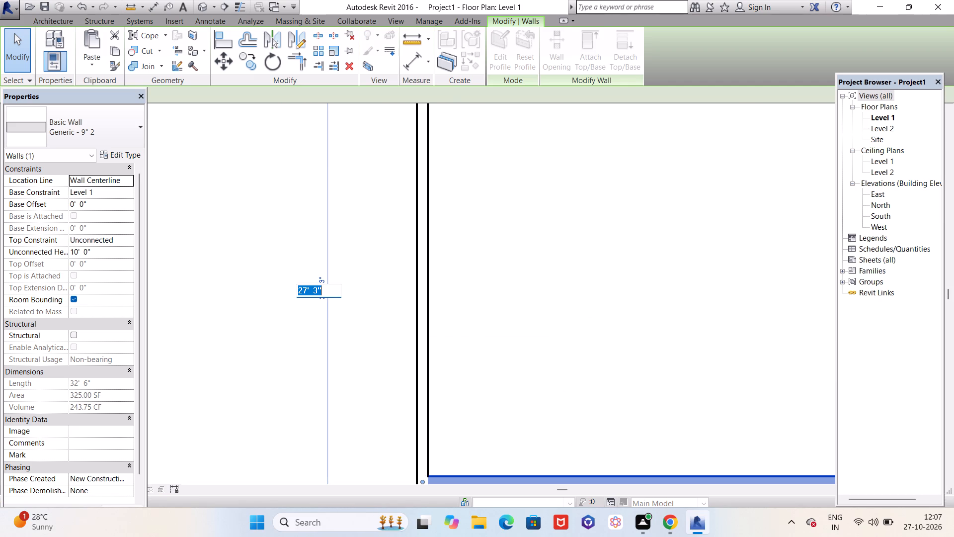
{"action": "type", "text": "44'"}
{"action": "key", "text": "Return"}
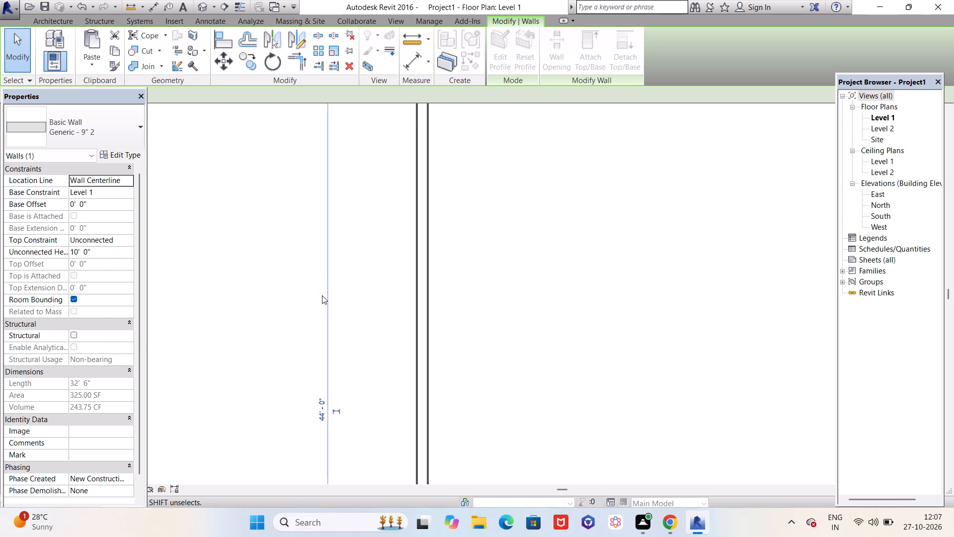
{"action": "scroll", "coordinate": [322, 295], "scroll_direction": "down", "scroll_amount": 4}
{"action": "scroll", "coordinate": [494, 181], "scroll_direction": "up", "scroll_amount": 4}
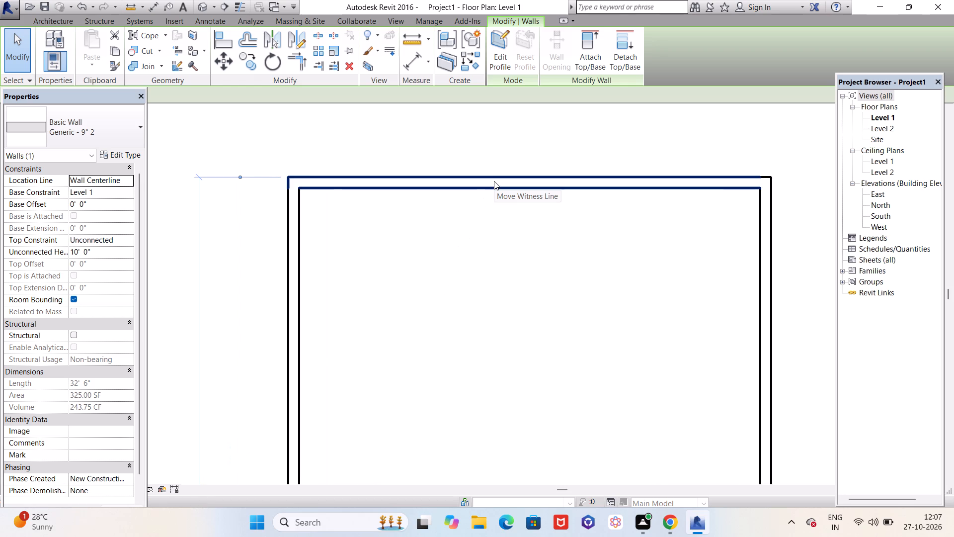
Select the west wall and move both witness lines of its temporary dimension to the west and east walls' outer faces.
{"action": "scroll", "coordinate": [492, 179], "scroll_direction": "down", "scroll_amount": 4}
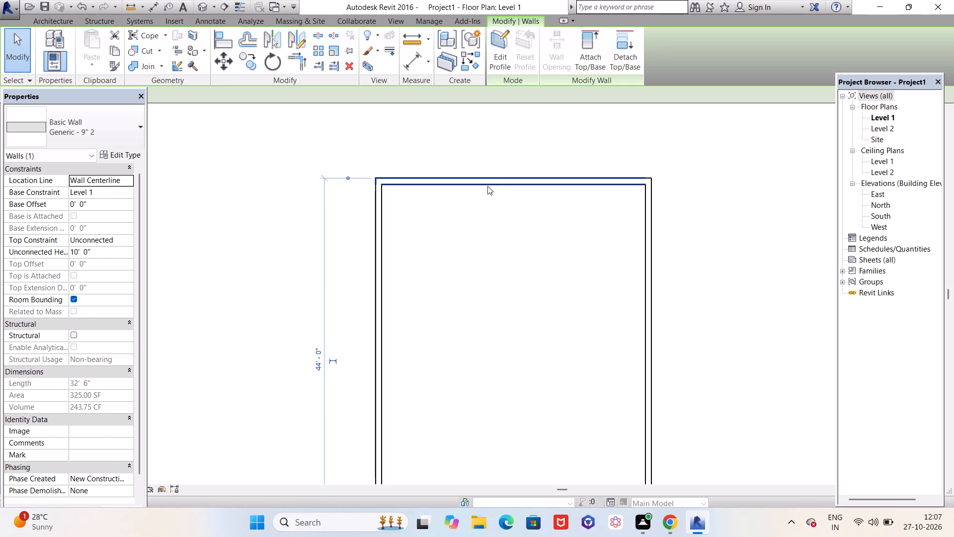
{"action": "left_click", "coordinate": [377, 283]}
{"action": "scroll", "coordinate": [374, 151], "scroll_direction": "up", "scroll_amount": 5}
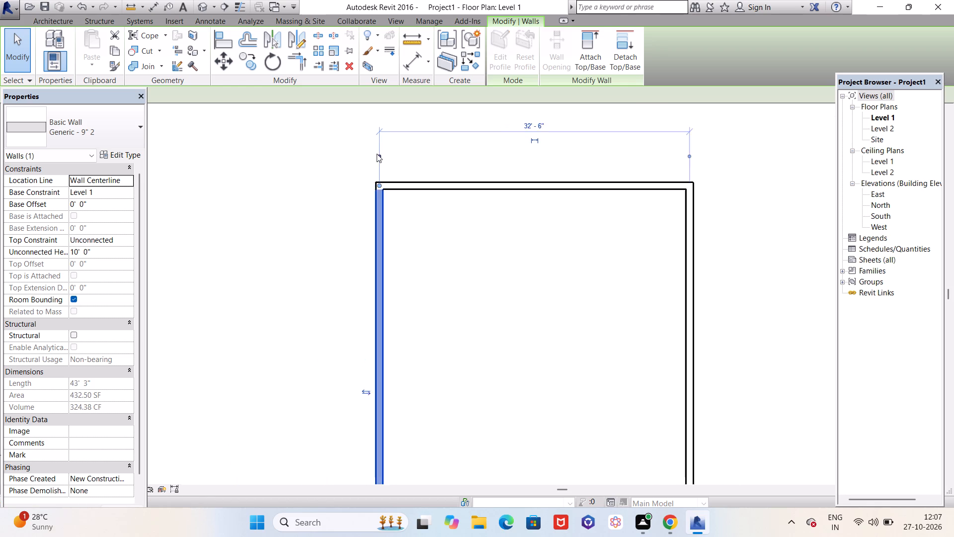
{"action": "left_click", "coordinate": [383, 160]}
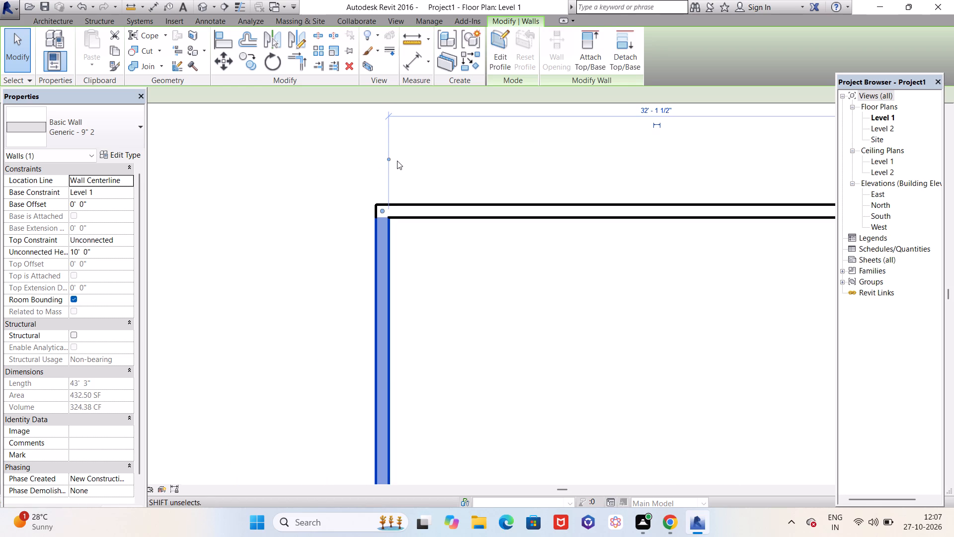
{"action": "left_click", "coordinate": [390, 159]}
{"action": "scroll", "coordinate": [349, 180], "scroll_direction": "down", "scroll_amount": 5}
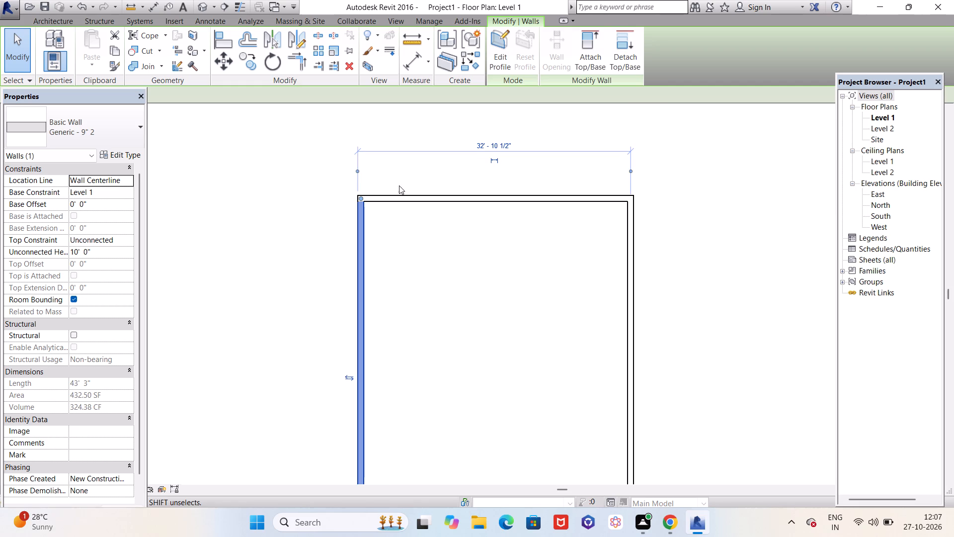
{"action": "scroll", "coordinate": [636, 171], "scroll_direction": "up", "scroll_amount": 5}
{"action": "left_click", "coordinate": [622, 171]}
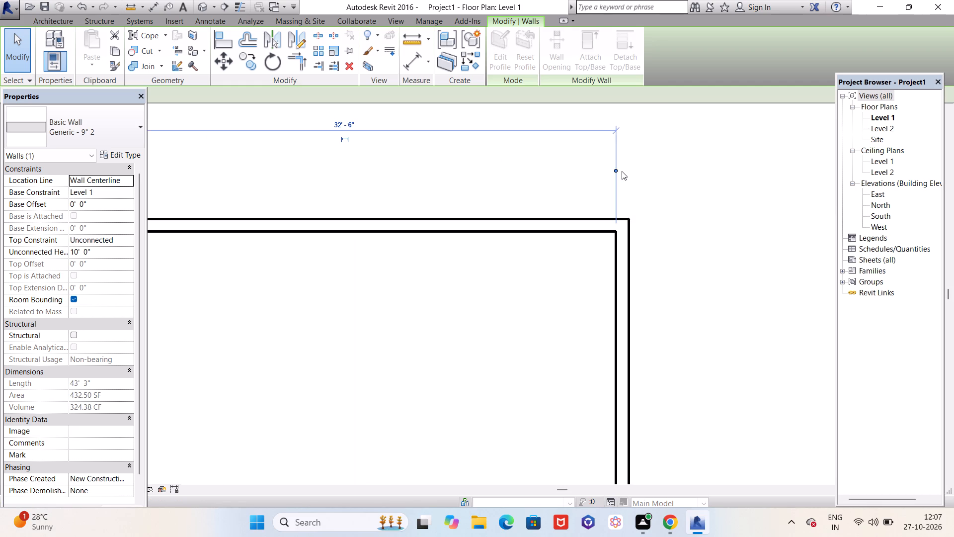
{"action": "left_click", "coordinate": [616, 171]}
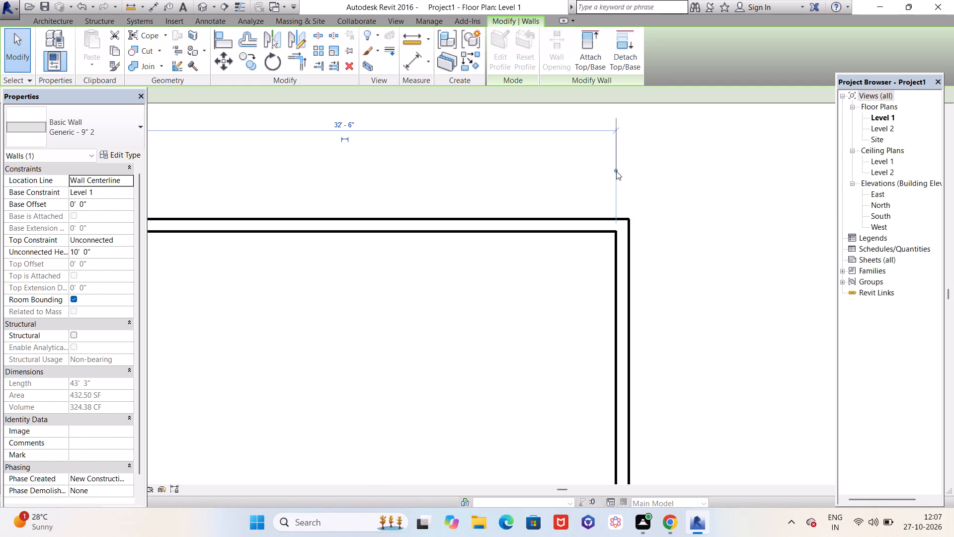
{"action": "scroll", "coordinate": [640, 207], "scroll_direction": "down", "scroll_amount": 4}
{"action": "scroll", "coordinate": [478, 156], "scroll_direction": "up", "scroll_amount": 5}
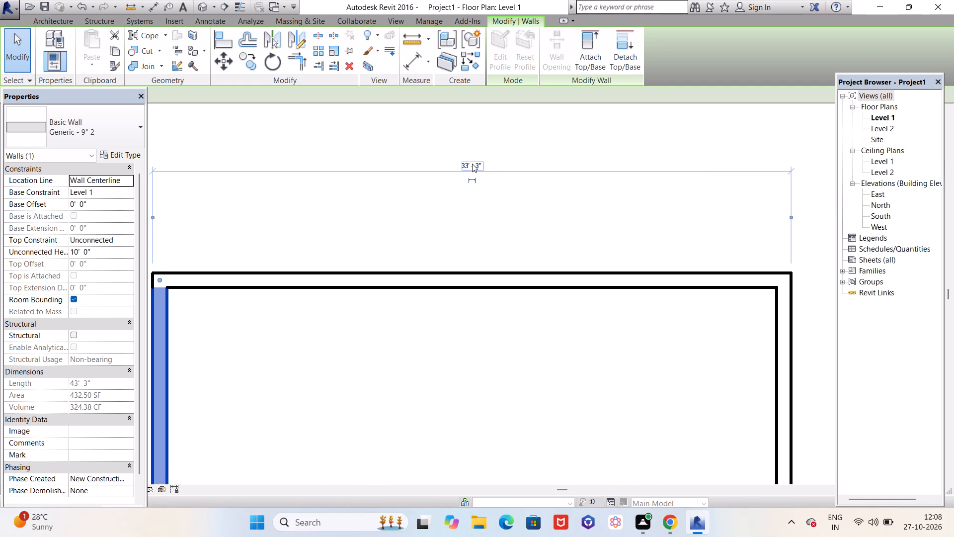
Set the building's east-west width between outer faces to 32'.
{"action": "left_click", "coordinate": [472, 164]}
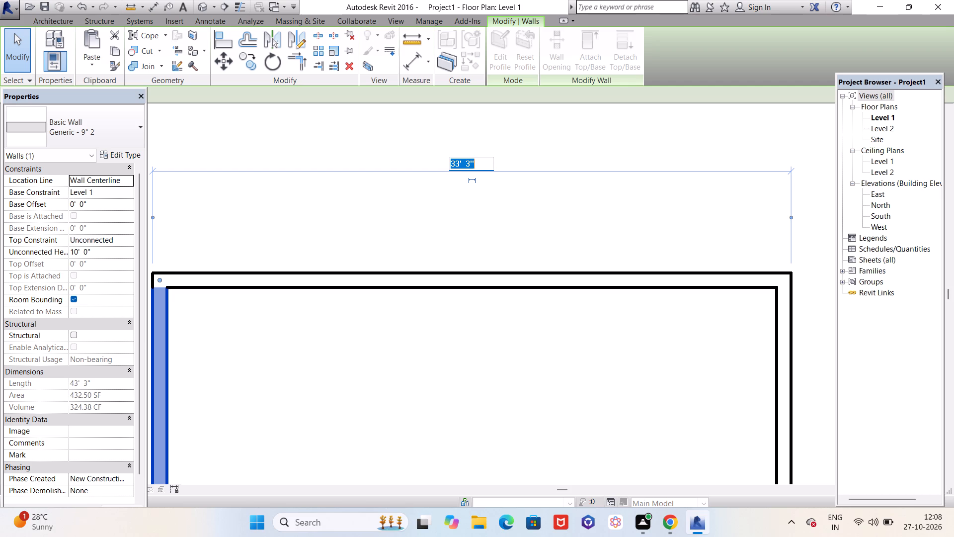
{"action": "type", "text": "32"}
{"action": "key", "text": "apostrophe"}
{"action": "key", "text": "Return"}
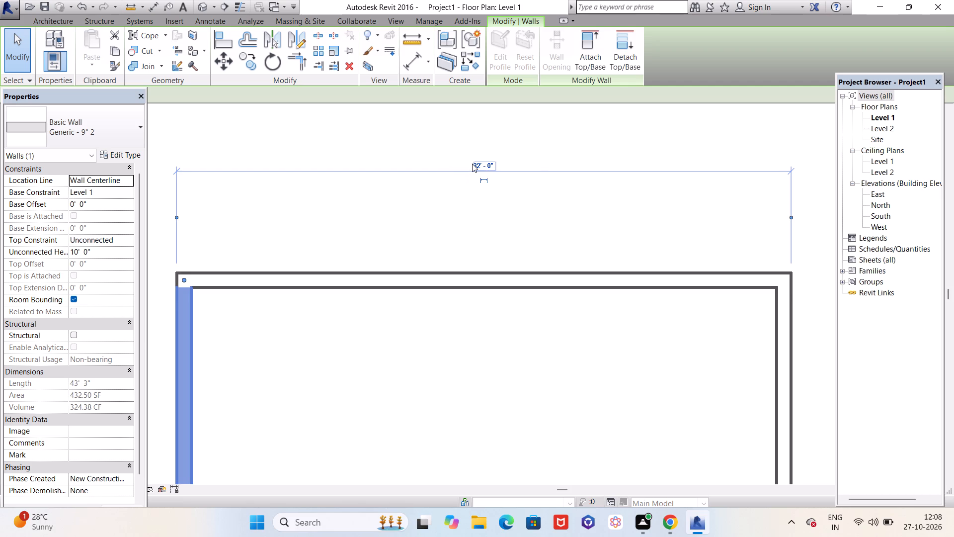
{"action": "scroll", "coordinate": [551, 254], "scroll_direction": "down", "scroll_amount": 3}
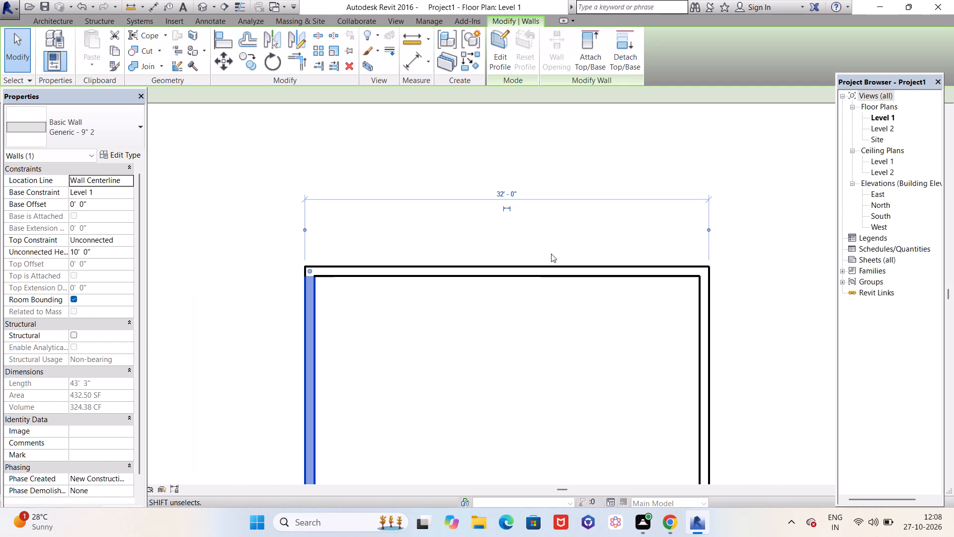
{"action": "key", "text": "Escape"}
Close the Autodesk licence notice covering the floor plan.
{"action": "scroll", "coordinate": [552, 232], "scroll_direction": "down", "scroll_amount": 6}
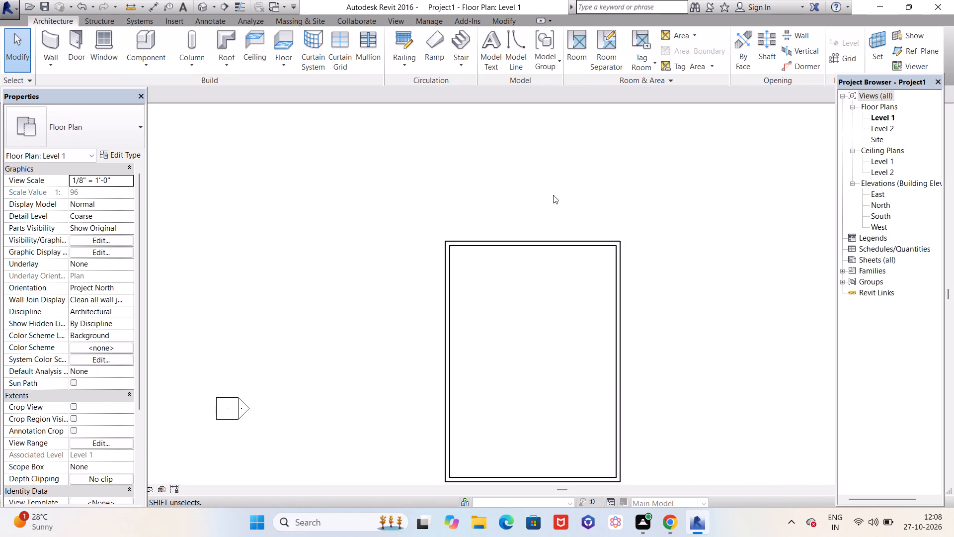
{"action": "scroll", "coordinate": [553, 195], "scroll_direction": "down", "scroll_amount": 3}
{"action": "scroll", "coordinate": [564, 331], "scroll_direction": "up", "scroll_amount": 5}
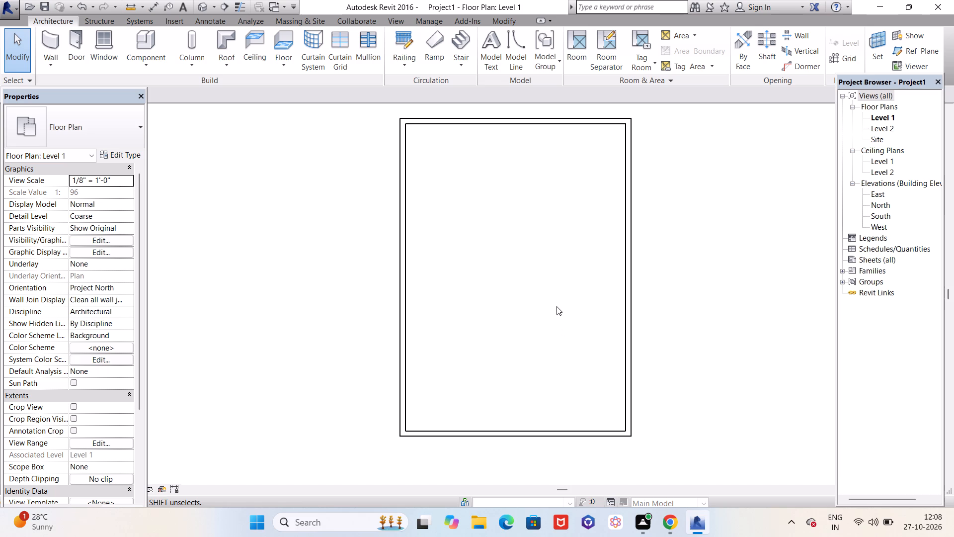
{"action": "scroll", "coordinate": [607, 131], "scroll_direction": "up", "scroll_amount": 3}
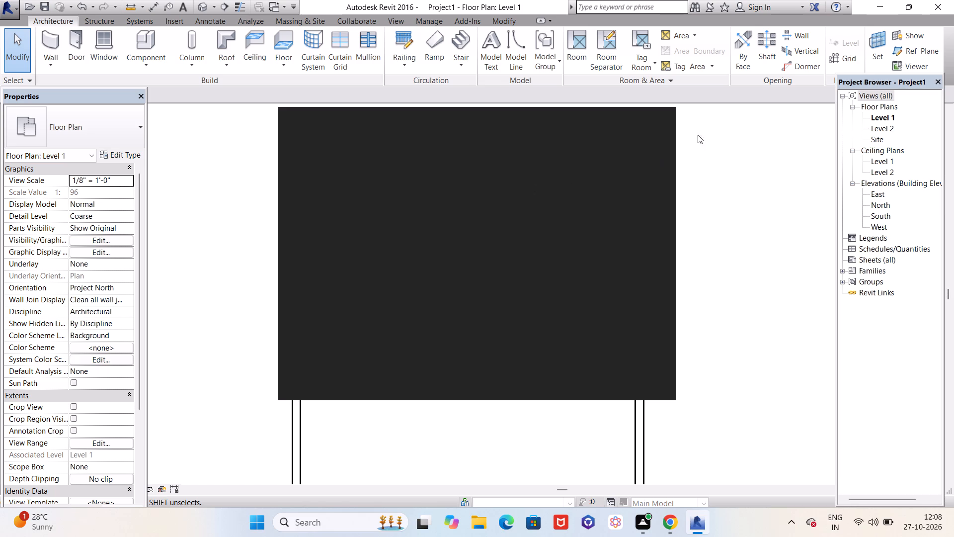
{"action": "left_click", "coordinate": [650, 120]}
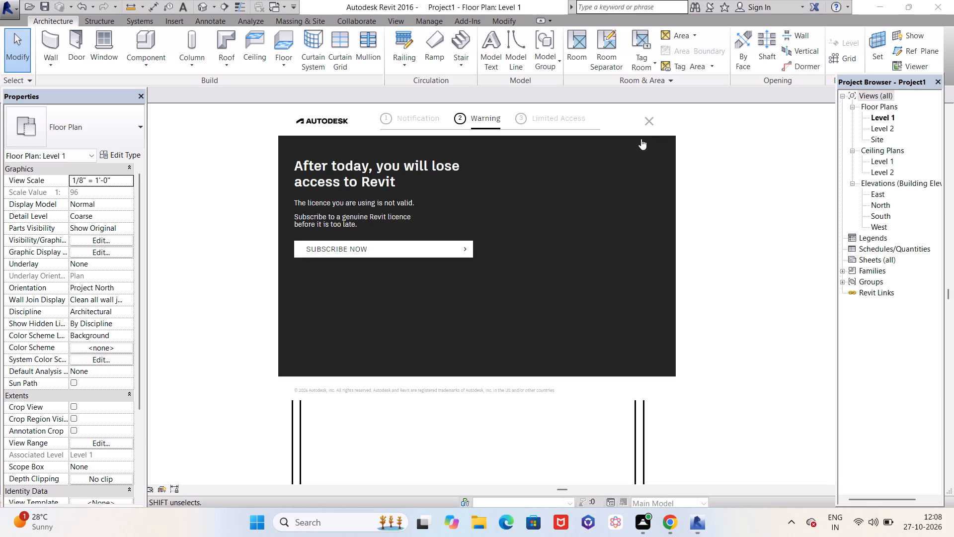
Start a new wall using the Generic - 6" basic wall type.
{"action": "scroll", "coordinate": [539, 227], "scroll_direction": "down", "scroll_amount": 4}
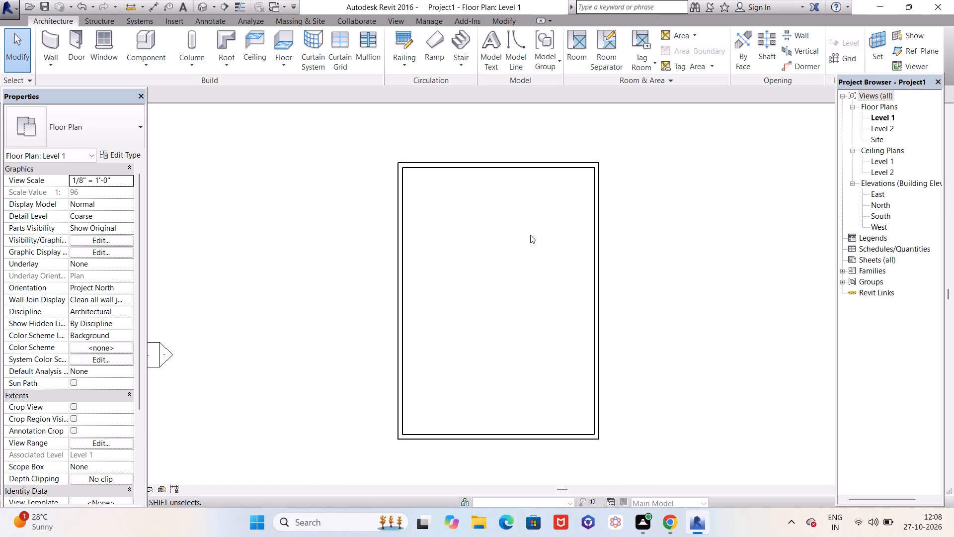
{"action": "scroll", "coordinate": [508, 221], "scroll_direction": "up", "scroll_amount": 1}
{"action": "left_click", "coordinate": [48, 38]}
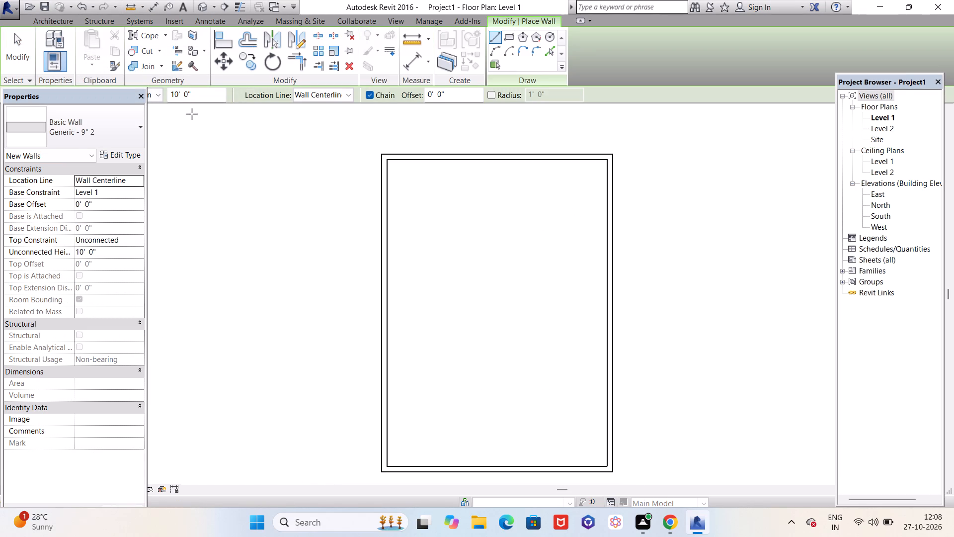
{"action": "left_click", "coordinate": [94, 129]}
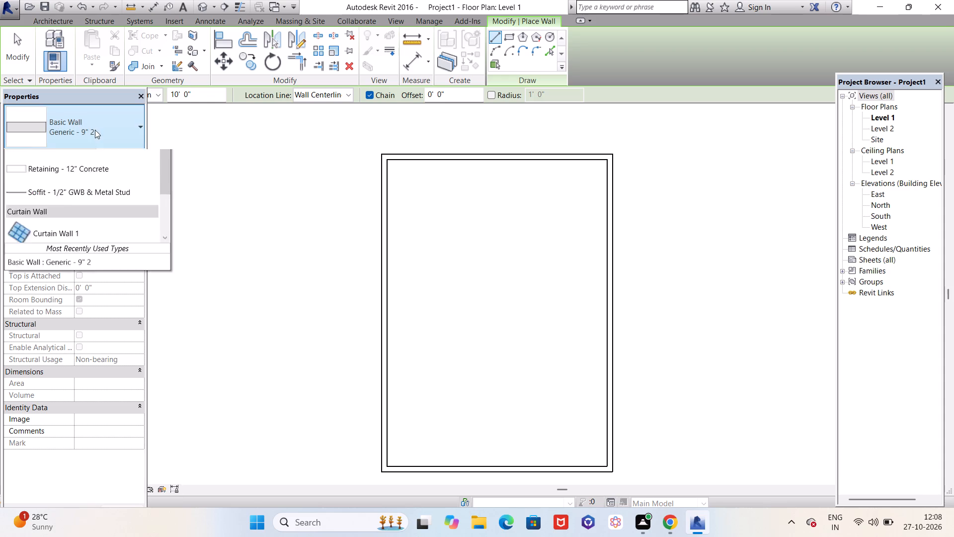
{"action": "scroll", "coordinate": [99, 335], "scroll_direction": "down", "scroll_amount": 3}
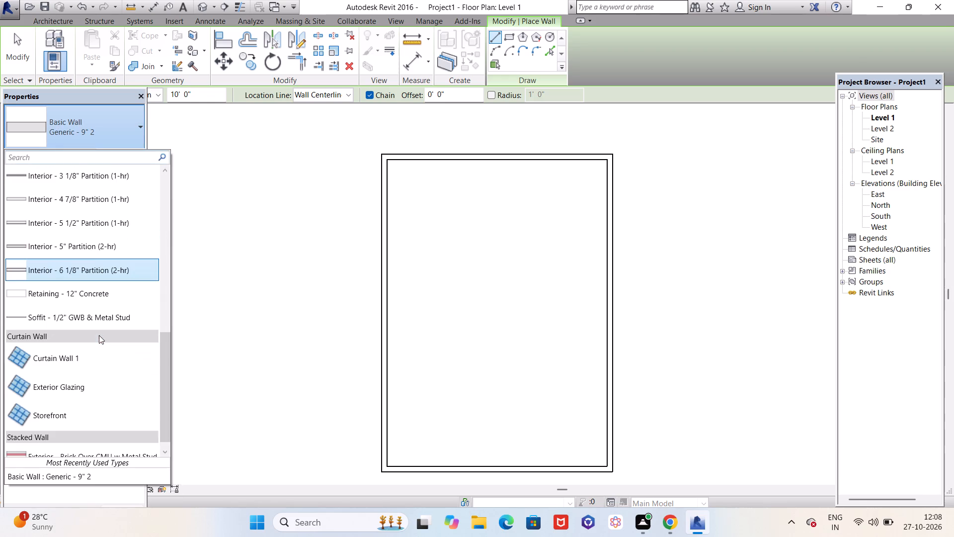
{"action": "scroll", "coordinate": [99, 335], "scroll_direction": "down", "scroll_amount": 1}
{"action": "scroll", "coordinate": [92, 330], "scroll_direction": "up", "scroll_amount": 4}
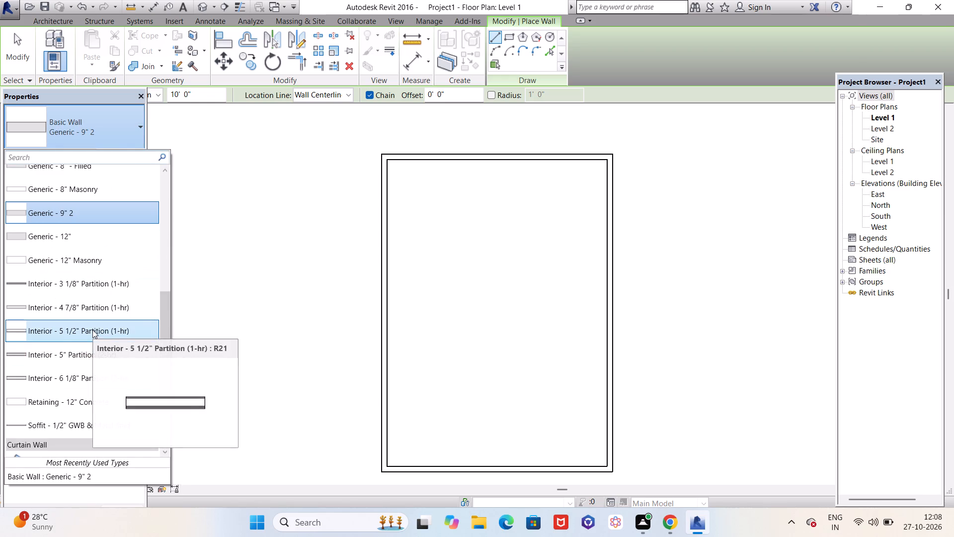
{"action": "scroll", "coordinate": [88, 323], "scroll_direction": "up", "scroll_amount": 4}
{"action": "left_click", "coordinate": [81, 215]}
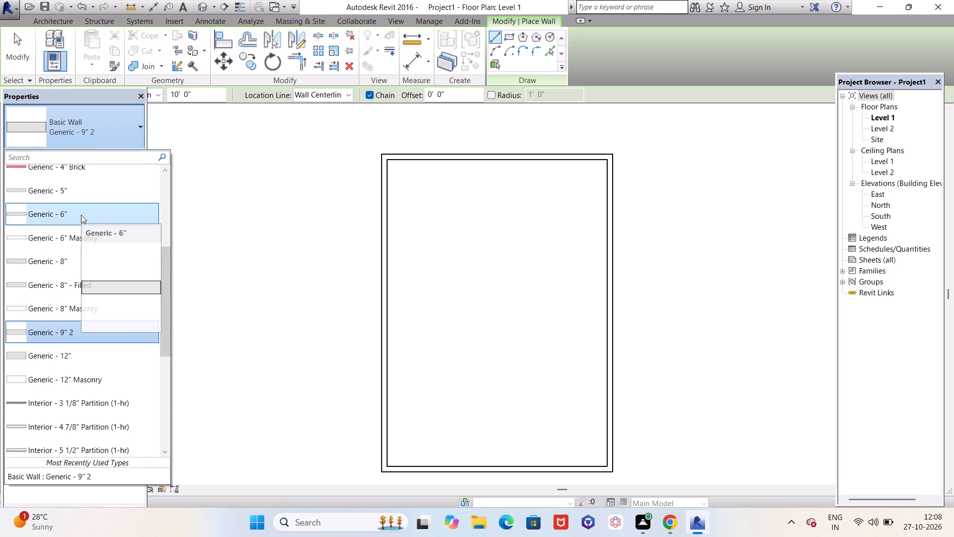
{"action": "scroll", "coordinate": [567, 167], "scroll_direction": "up", "scroll_amount": 3}
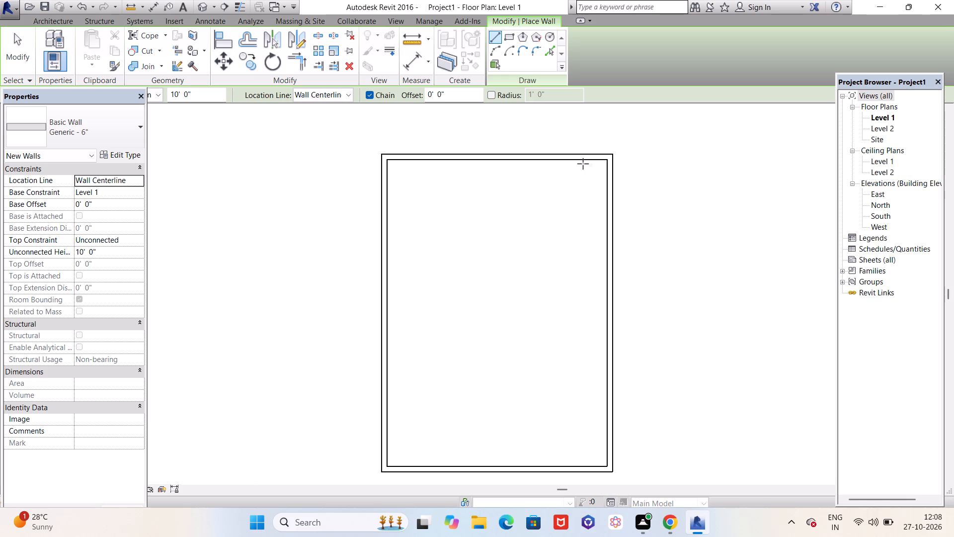
Draw an 11' 1" long partition westward from the east wall's inner face, offset 13' south of the north wall's inner face.
{"action": "scroll", "coordinate": [583, 164], "scroll_direction": "up", "scroll_amount": 1}
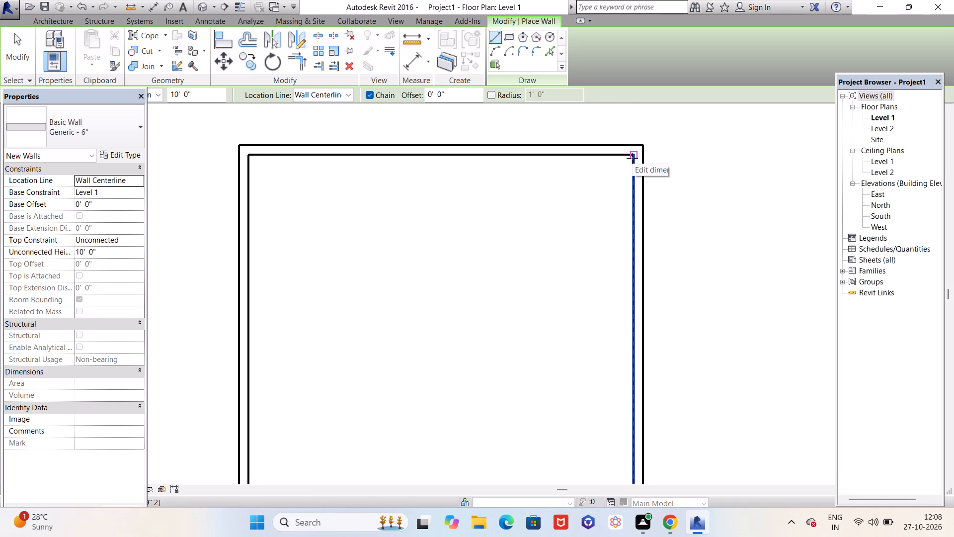
{"action": "left_click", "coordinate": [435, 93]}
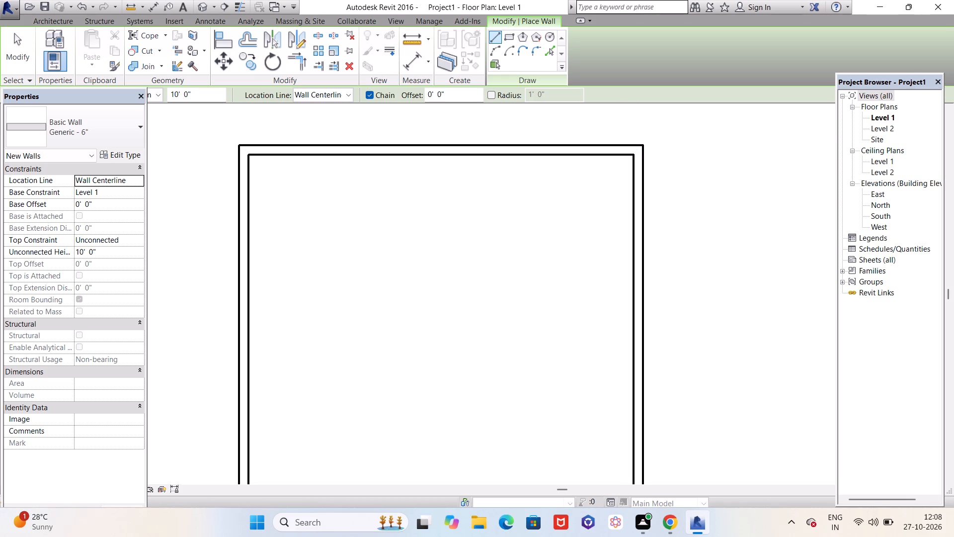
{"action": "key", "text": "Right"}
{"action": "key", "text": "Right"}
{"action": "key", "text": "Right"}
{"action": "key", "text": "BackSpace"}
{"action": "key", "text": "BackSpace"}
{"action": "key", "text": "BackSpace"}
{"action": "key", "text": "BackSpace"}
{"action": "key", "text": "BackSpace"}
{"action": "key", "text": "BackSpace"}
{"action": "key", "text": "BackSpace"}
{"action": "key", "text": "BackSpace"}
{"action": "key", "text": "BackSpace"}
{"action": "key", "text": "BackSpace"}
{"action": "key", "text": "BackSpace"}
{"action": "key", "text": "BackSpace"}
{"action": "key", "text": "BackSpace"}
{"action": "key", "text": "BackSpace"}
{"action": "type", "text": "13"}
{"action": "key", "text": "apostrophe"}
{"action": "key", "text": "Return"}
{"action": "left_click", "coordinate": [632, 154]}
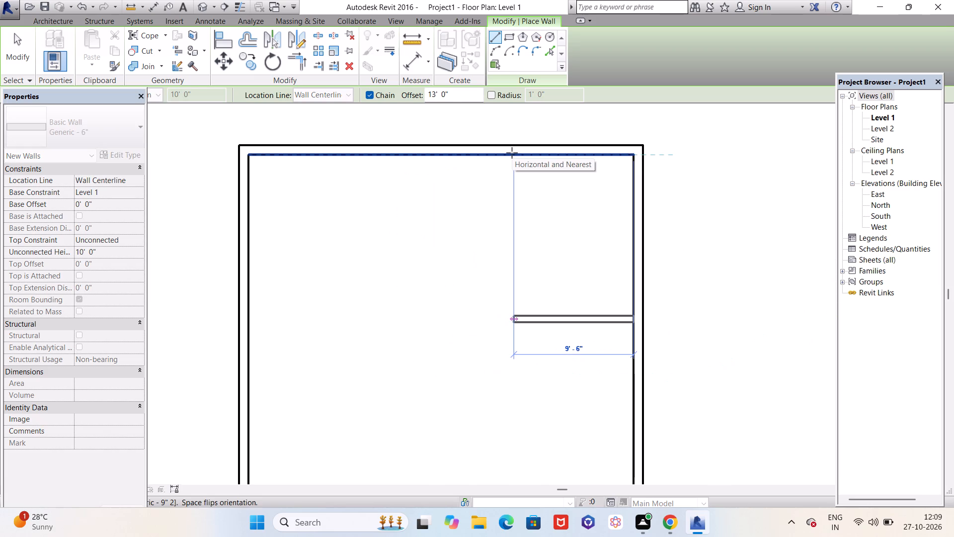
{"action": "type", "text": "11"}
{"action": "type", "text": "'1\""}
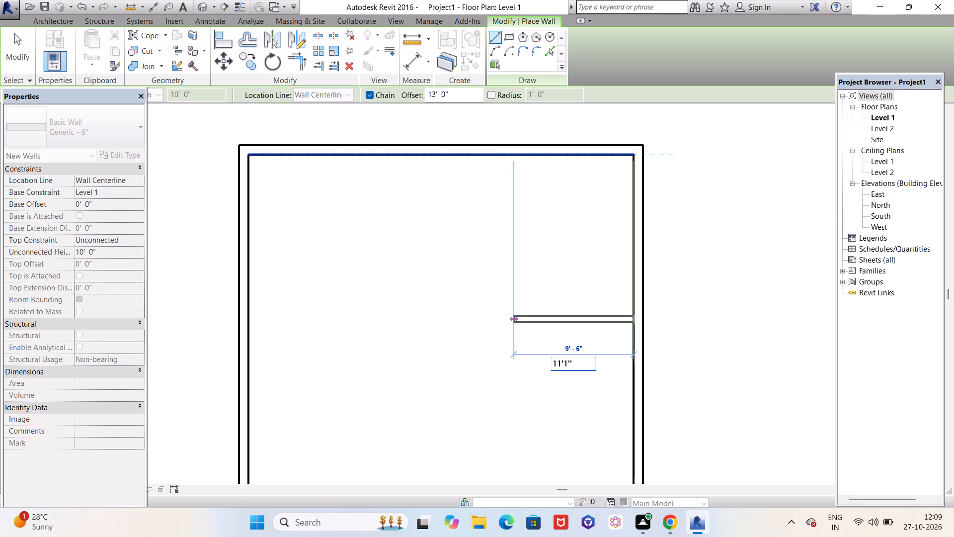
{"action": "key", "text": "Return"}
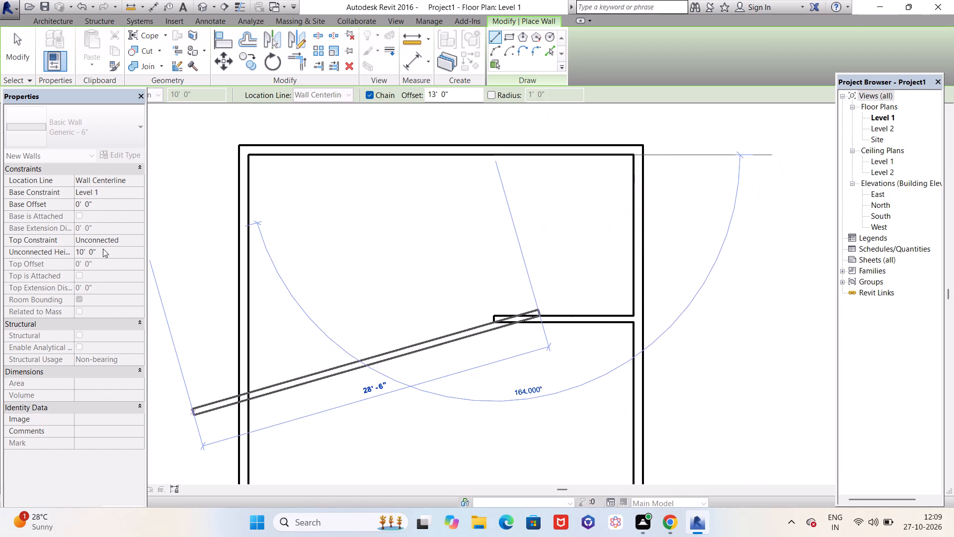
{"action": "key", "text": "space"}
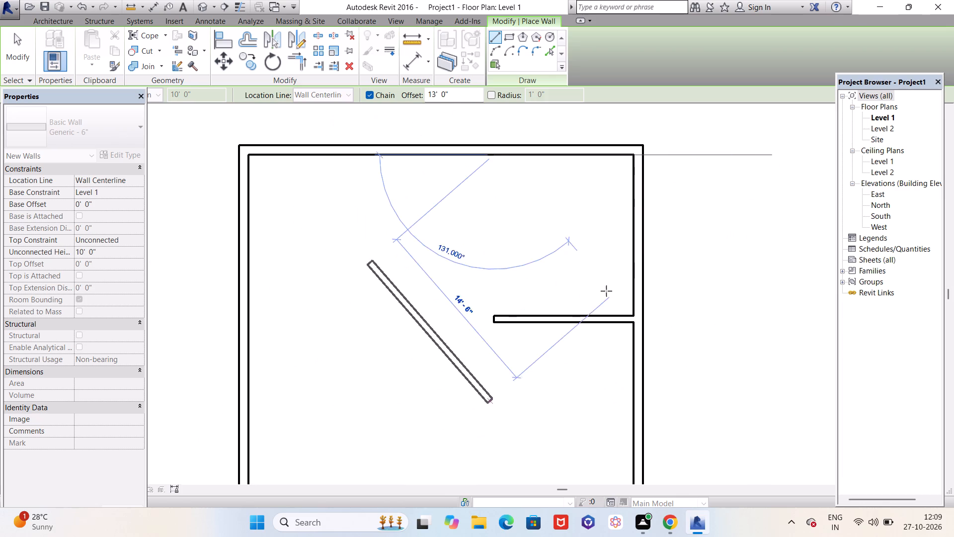
{"action": "key", "text": "Escape"}
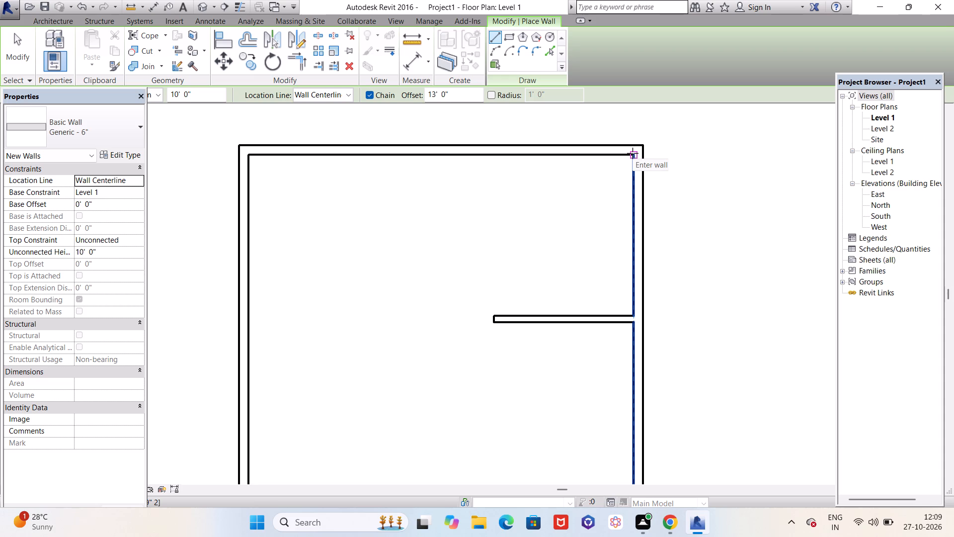
Draw a 13' long partition southward from the north wall's inner face, offset 11' 1" west of the east wall's inner face.
{"action": "left_click_drag", "start_coordinate": [453, 95], "coordinate": [415, 96]}
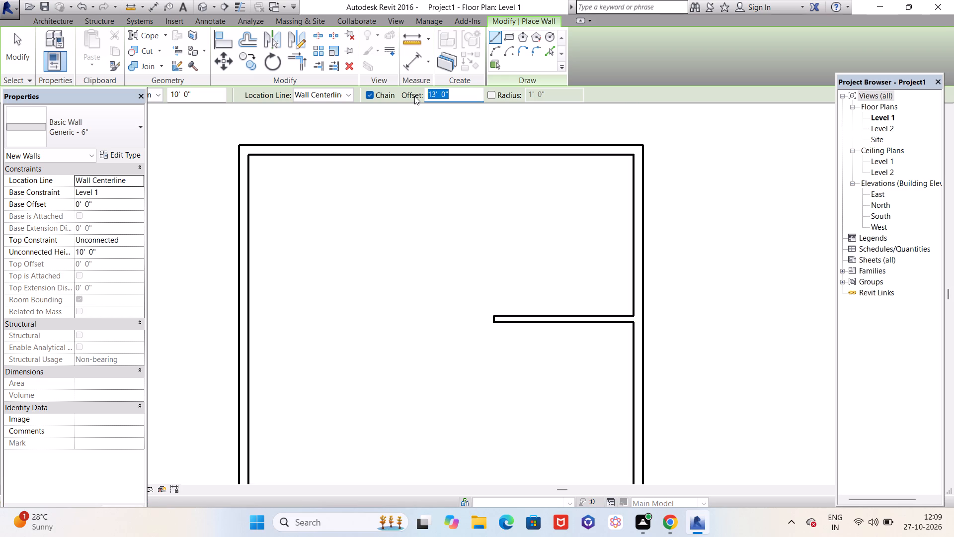
{"action": "type", "text": "11'1\""}
{"action": "key", "text": "Return"}
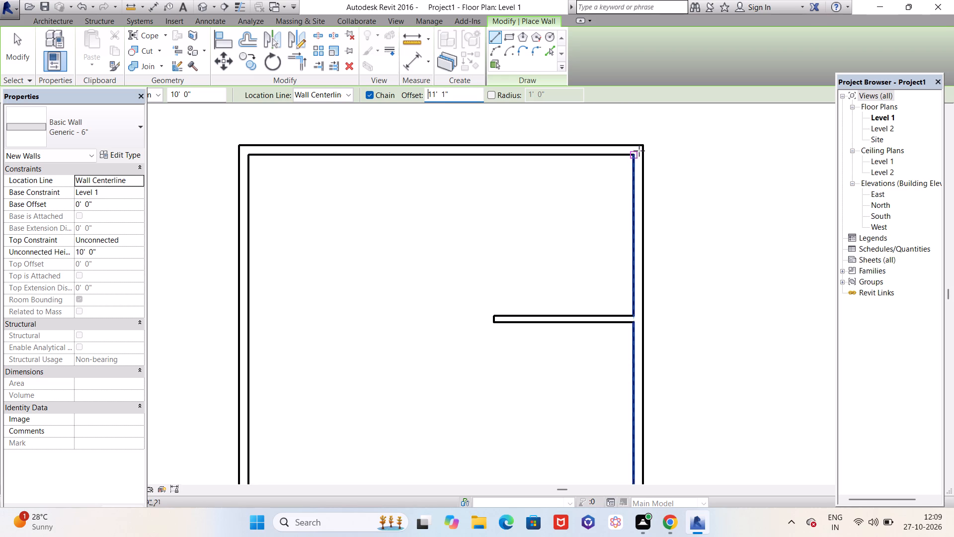
{"action": "left_click", "coordinate": [633, 156]}
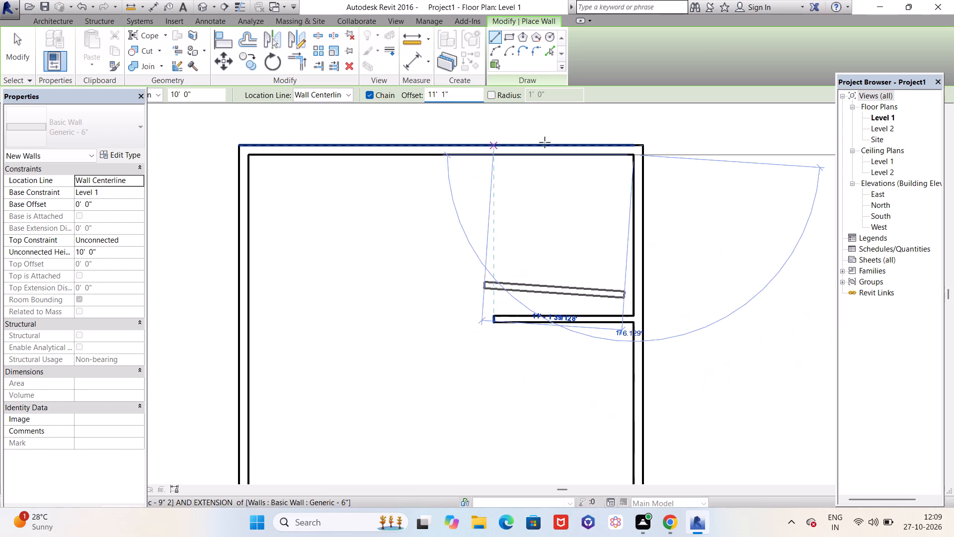
{"action": "key", "text": "space"}
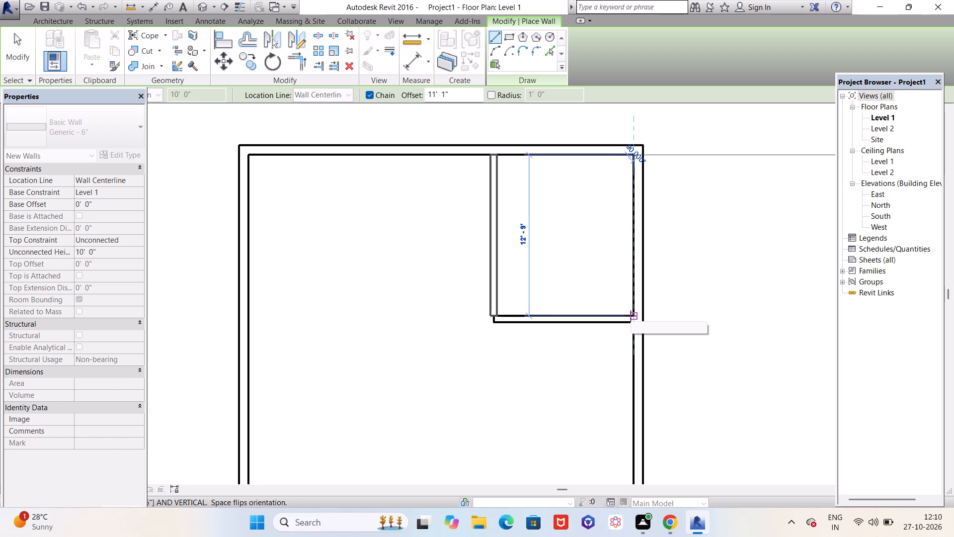
{"action": "type", "text": "13"}
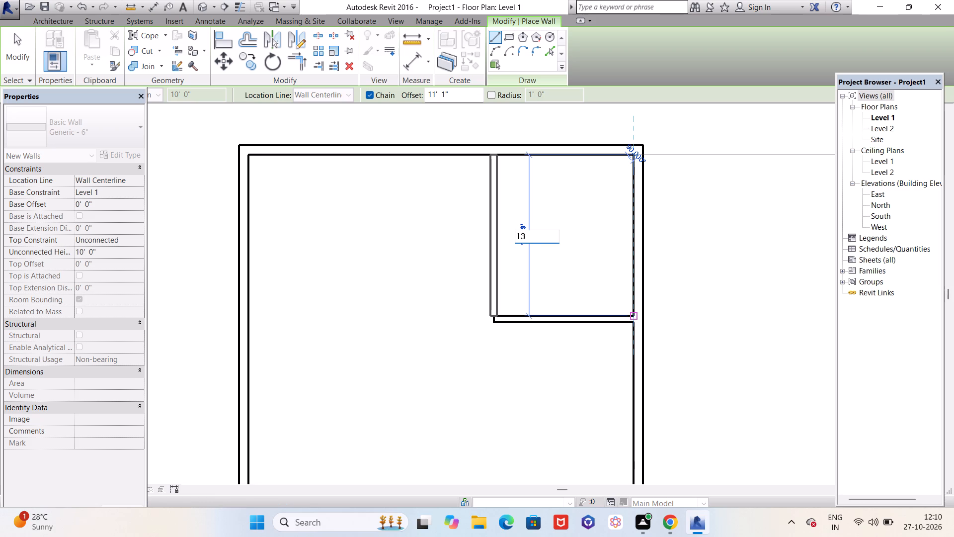
{"action": "key", "text": "apostrophe"}
{"action": "key", "text": "Return"}
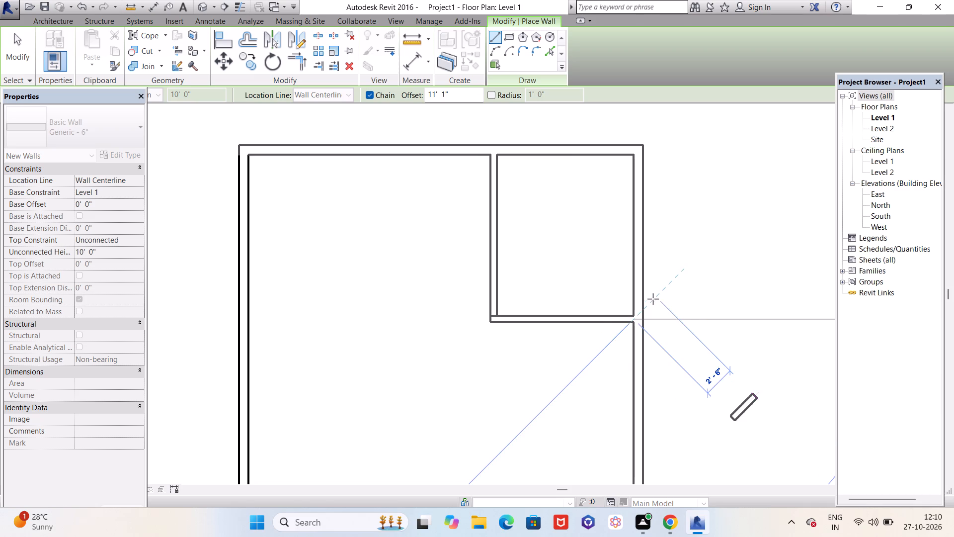
{"action": "key", "text": "Escape"}
{"action": "scroll", "coordinate": [490, 168], "scroll_direction": "up", "scroll_amount": 1}
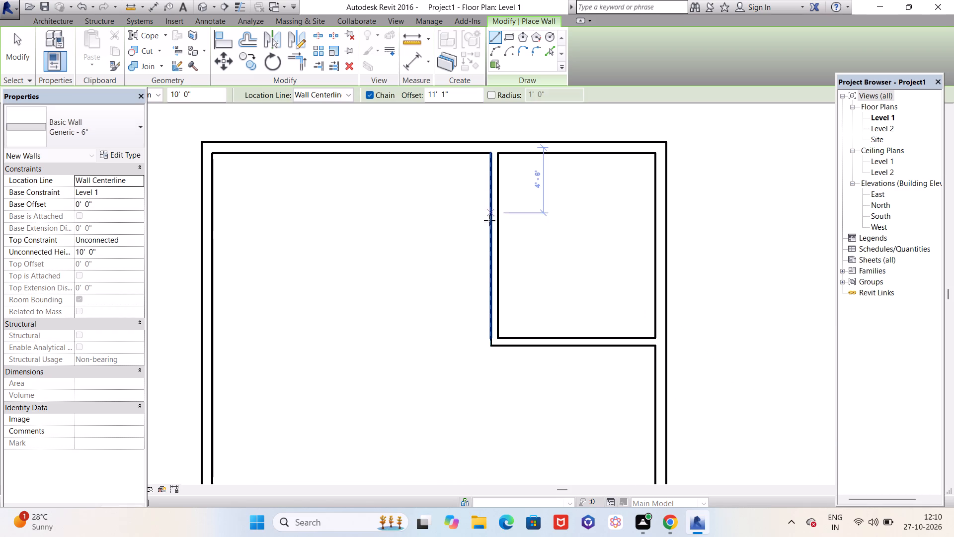
{"action": "key", "text": "Escape"}
Close the pop-up notice covering the floor plan.
{"action": "left_click", "coordinate": [498, 263]}
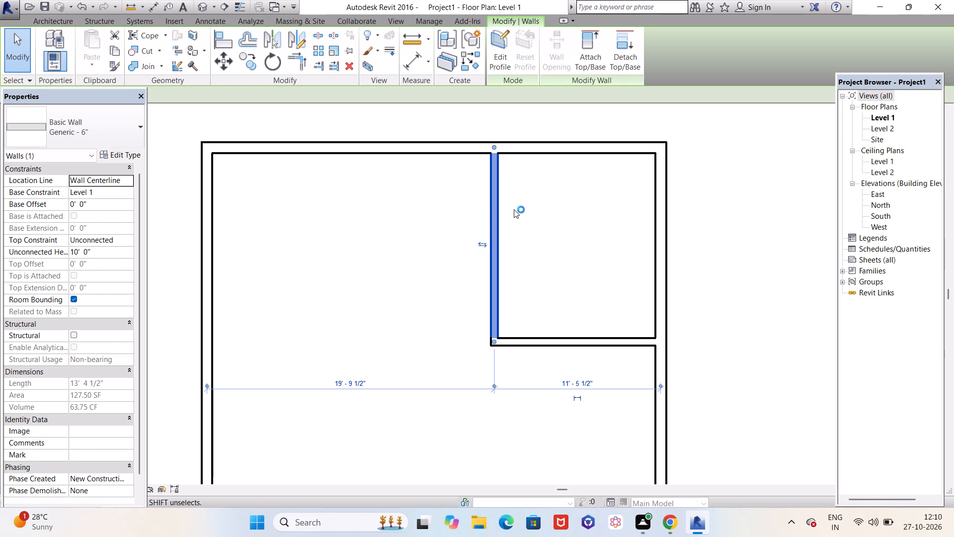
{"action": "key", "text": "Escape"}
{"action": "left_click", "coordinate": [500, 206]}
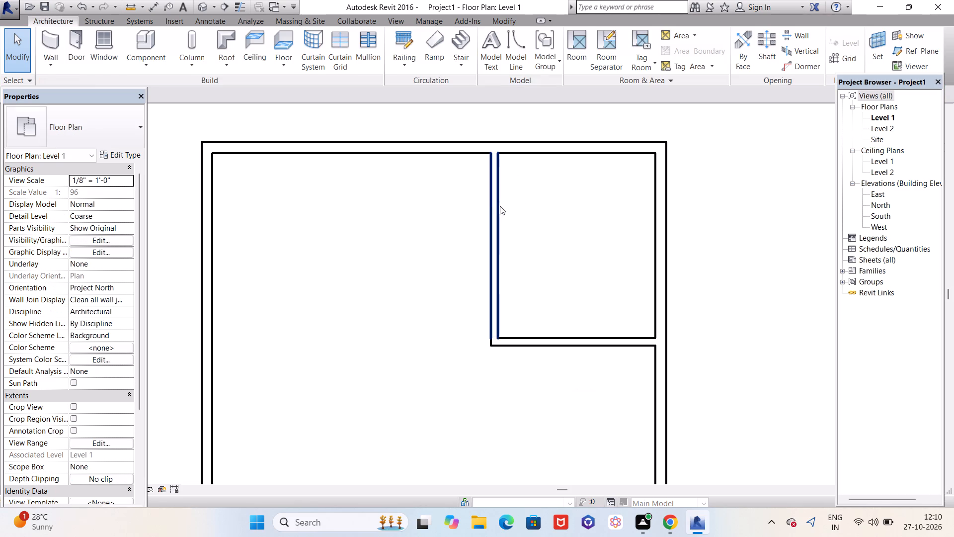
{"action": "left_click", "coordinate": [654, 127]}
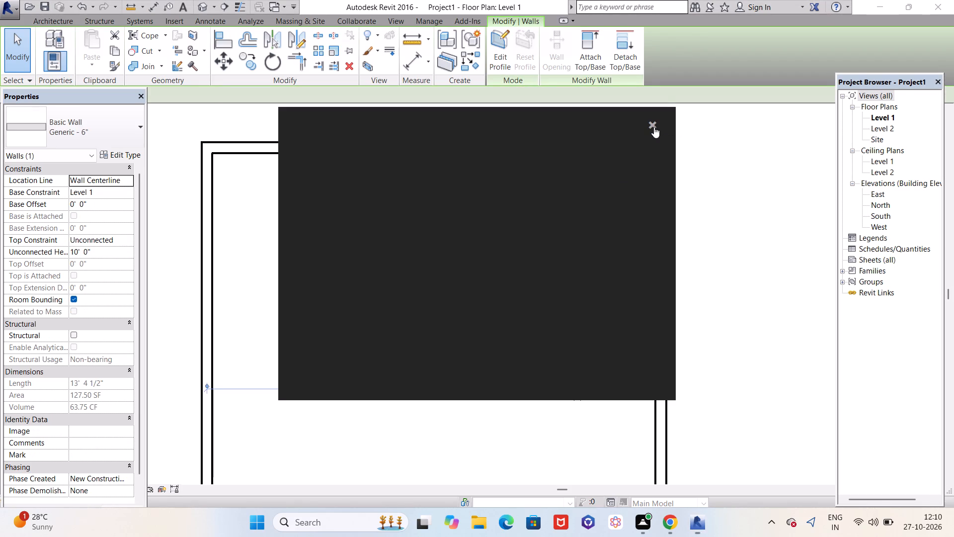
{"action": "key", "text": "Escape"}
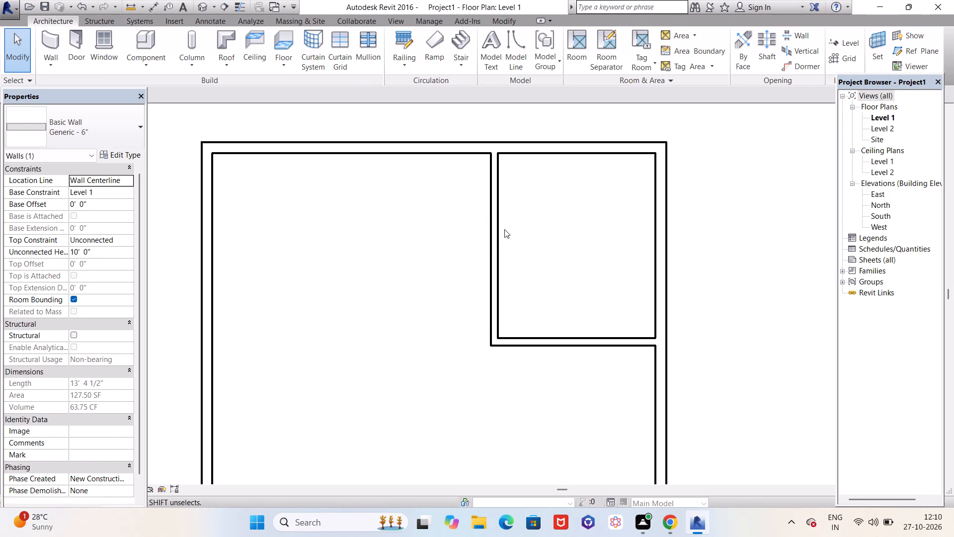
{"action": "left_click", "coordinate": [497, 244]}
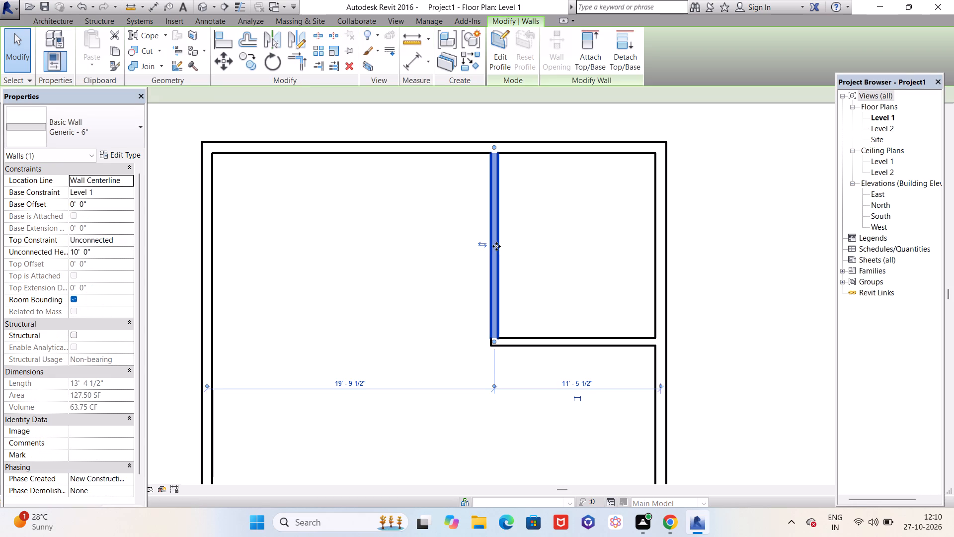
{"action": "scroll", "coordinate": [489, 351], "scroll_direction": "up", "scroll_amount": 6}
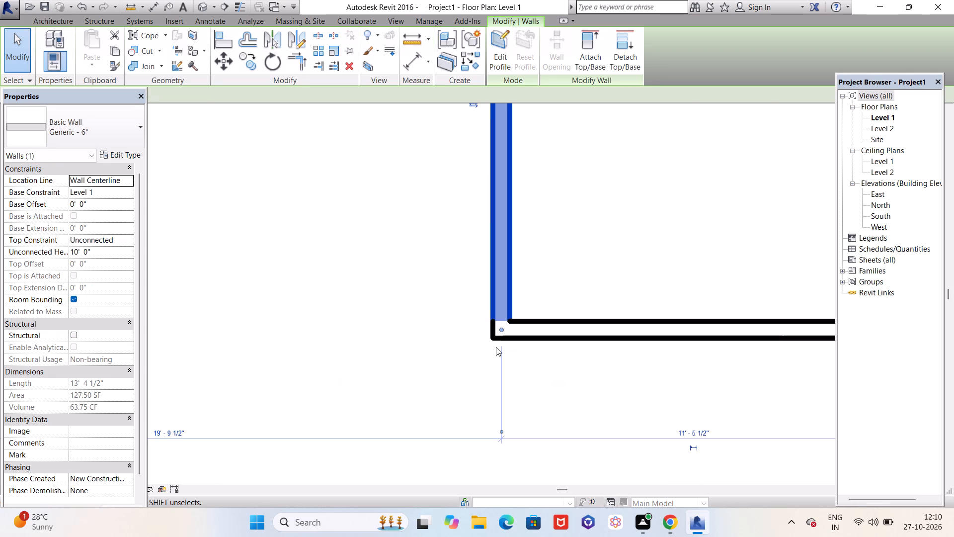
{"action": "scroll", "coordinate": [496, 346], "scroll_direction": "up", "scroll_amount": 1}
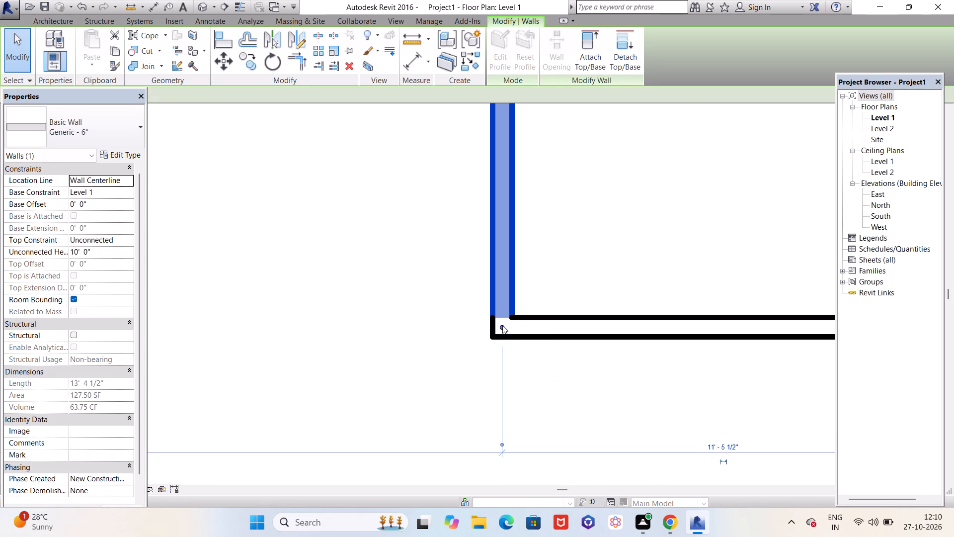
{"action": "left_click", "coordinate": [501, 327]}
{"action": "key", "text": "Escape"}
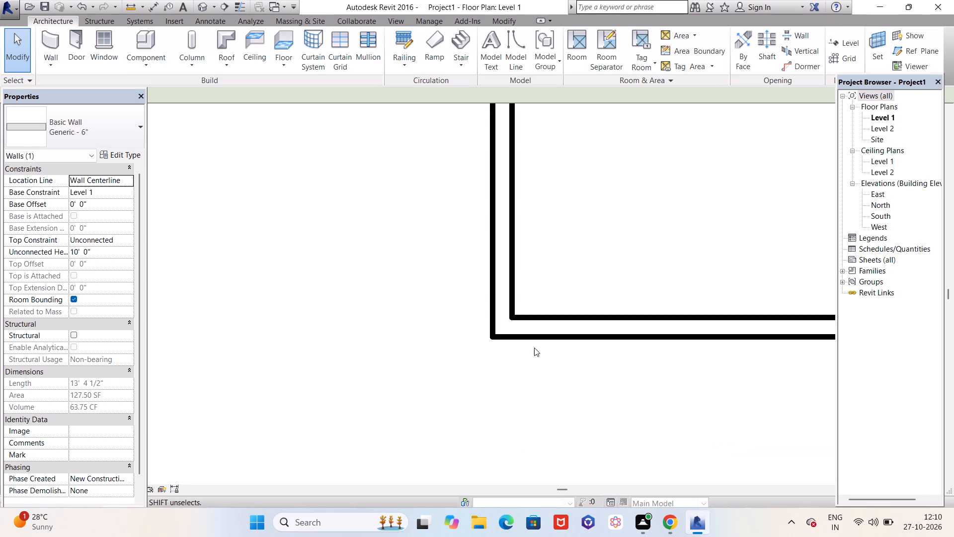
Set the clear distance between the north wall's inner face and the east-west partition's north face to 13'.
{"action": "scroll", "coordinate": [527, 341], "scroll_direction": "down", "scroll_amount": 6}
{"action": "left_click", "coordinate": [547, 330]}
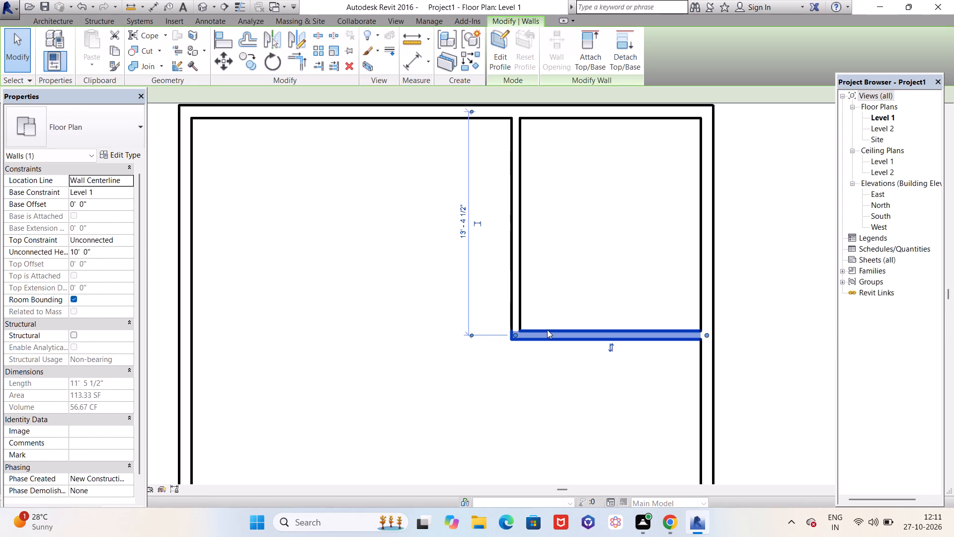
{"action": "scroll", "coordinate": [460, 216], "scroll_direction": "up", "scroll_amount": 3}
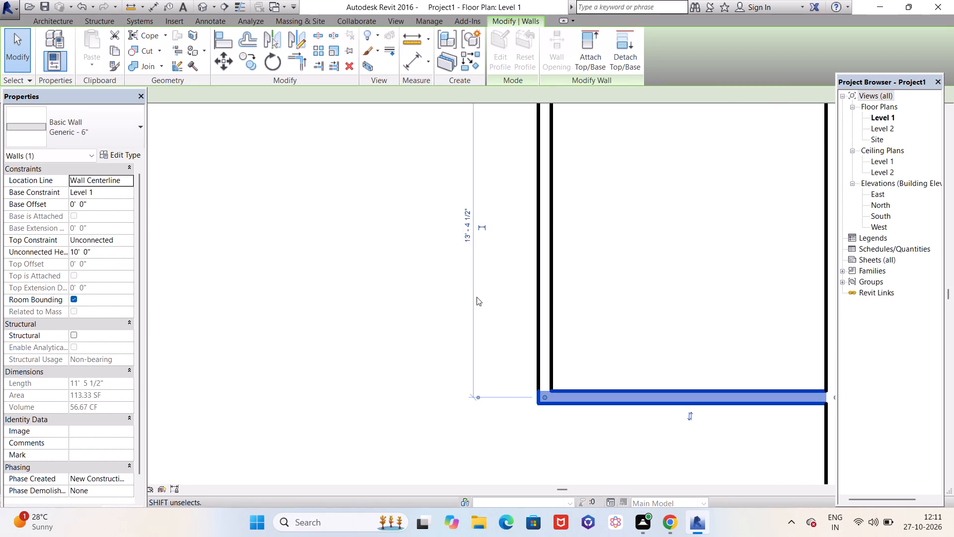
{"action": "scroll", "coordinate": [477, 306], "scroll_direction": "down", "scroll_amount": 2}
{"action": "scroll", "coordinate": [473, 379], "scroll_direction": "up", "scroll_amount": 5}
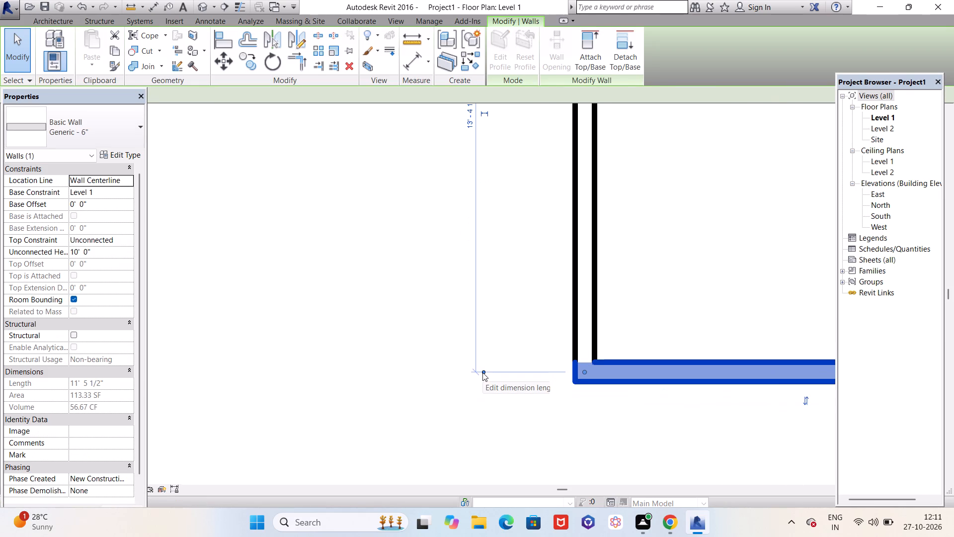
{"action": "left_click", "coordinate": [482, 372]}
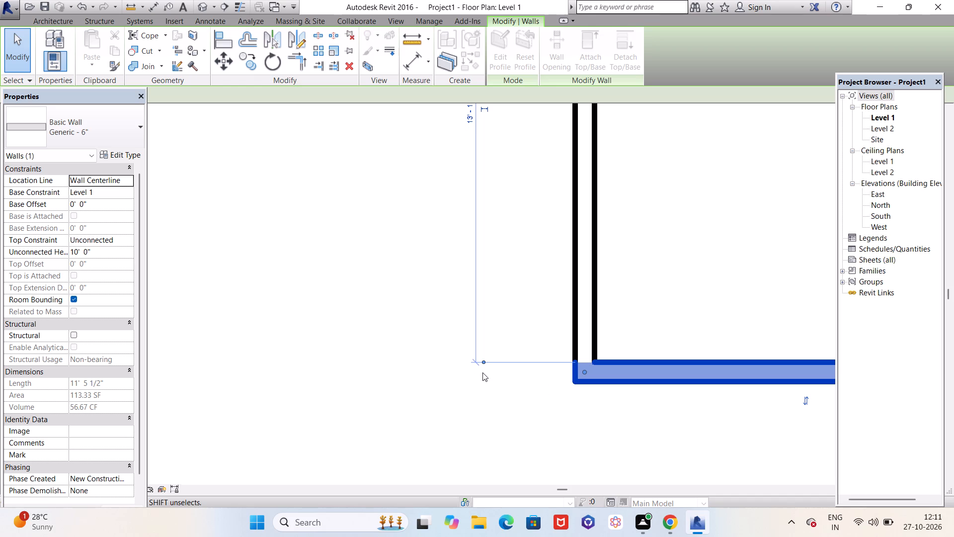
{"action": "scroll", "coordinate": [482, 372], "scroll_direction": "down", "scroll_amount": 10}
{"action": "scroll", "coordinate": [461, 198], "scroll_direction": "up", "scroll_amount": 6}
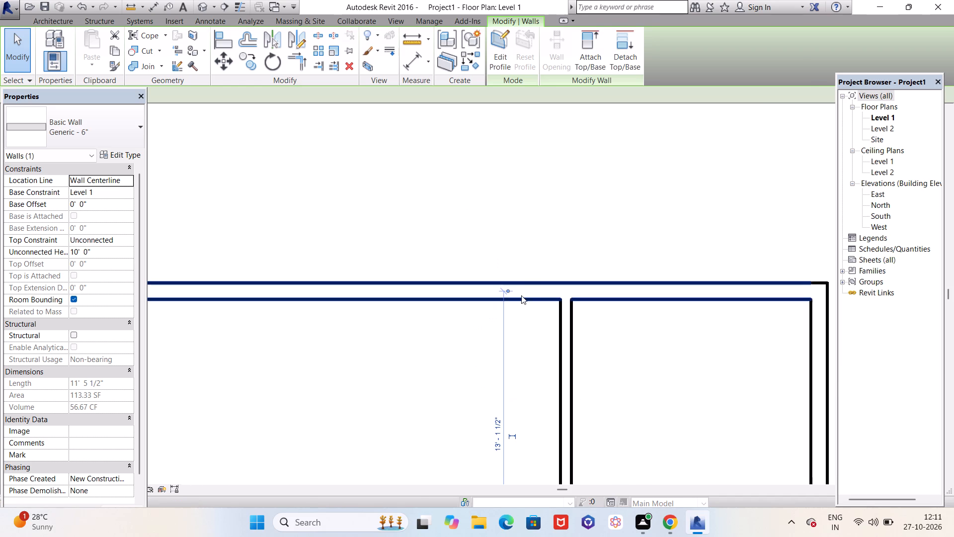
{"action": "left_click", "coordinate": [506, 292]}
{"action": "scroll", "coordinate": [523, 271], "scroll_direction": "down", "scroll_amount": 5}
{"action": "scroll", "coordinate": [503, 337], "scroll_direction": "up", "scroll_amount": 6}
{"action": "left_click", "coordinate": [526, 359]}
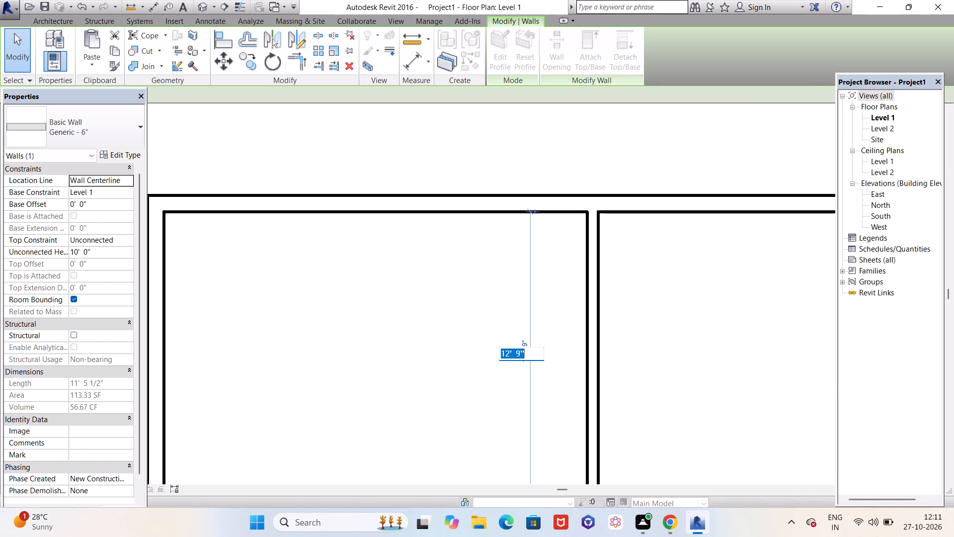
{"action": "type", "text": "13'"}
{"action": "key", "text": "Return"}
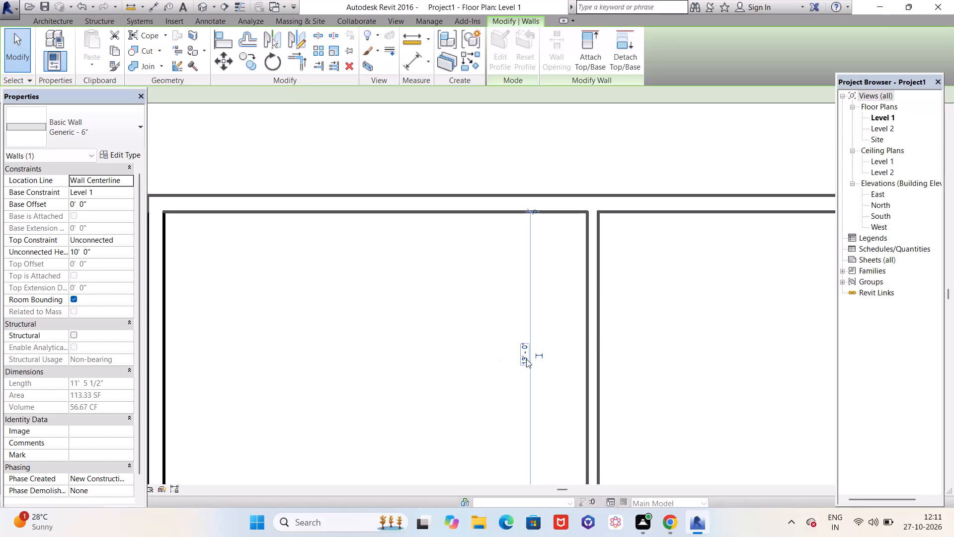
Set the clear distance between the north-south partition's east face and the east wall's inner face to 11' 1".
{"action": "scroll", "coordinate": [479, 324], "scroll_direction": "down", "scroll_amount": 5}
{"action": "scroll", "coordinate": [645, 449], "scroll_direction": "up", "scroll_amount": 4}
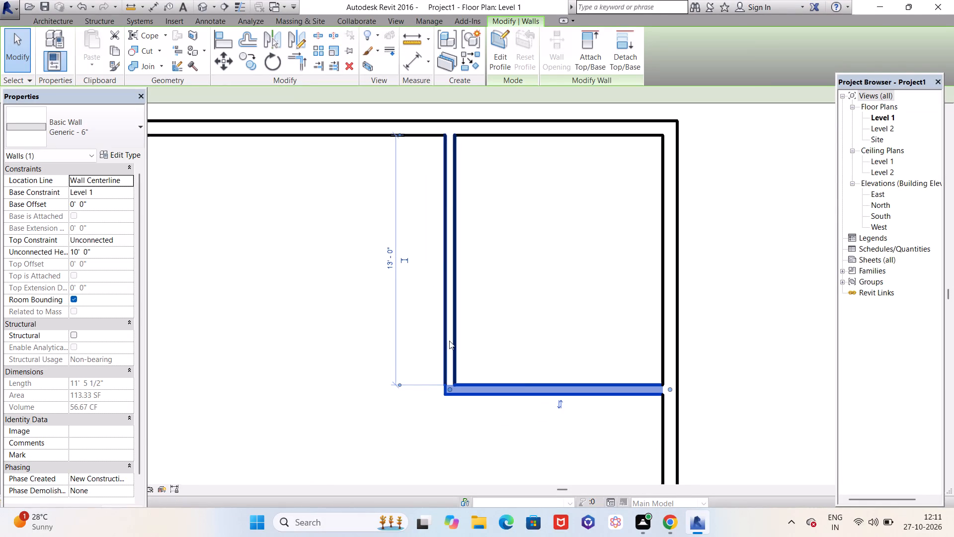
{"action": "left_click", "coordinate": [449, 341]}
{"action": "scroll", "coordinate": [452, 414], "scroll_direction": "up", "scroll_amount": 2}
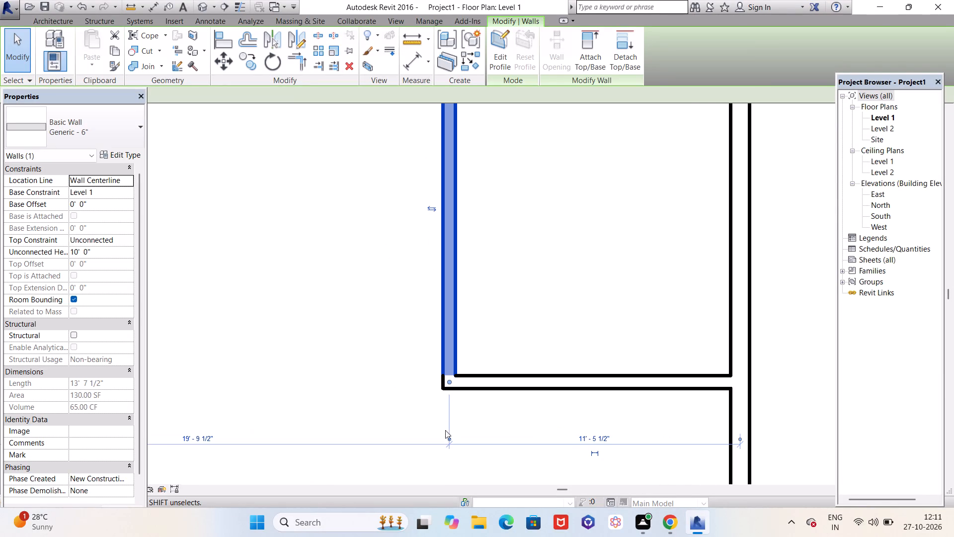
{"action": "left_click", "coordinate": [449, 439]}
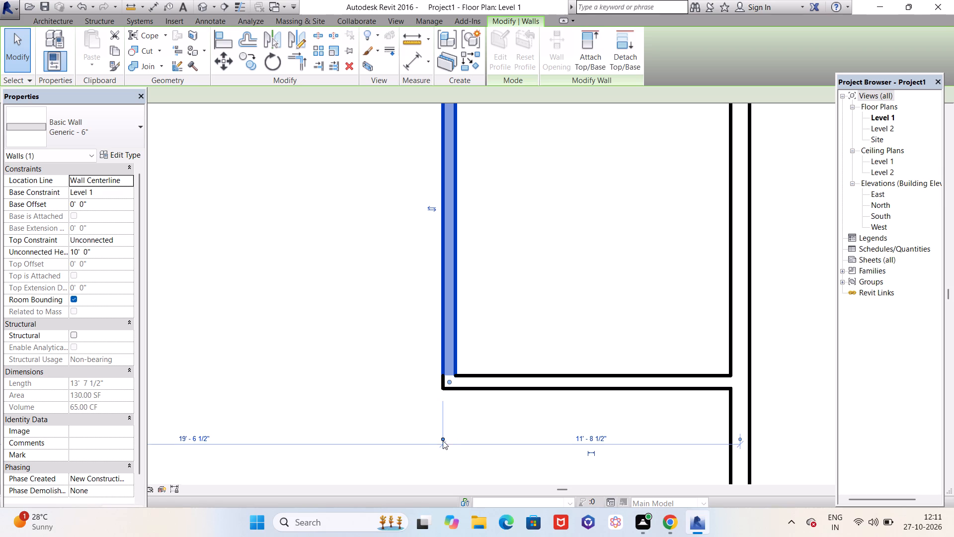
{"action": "left_click", "coordinate": [441, 439]}
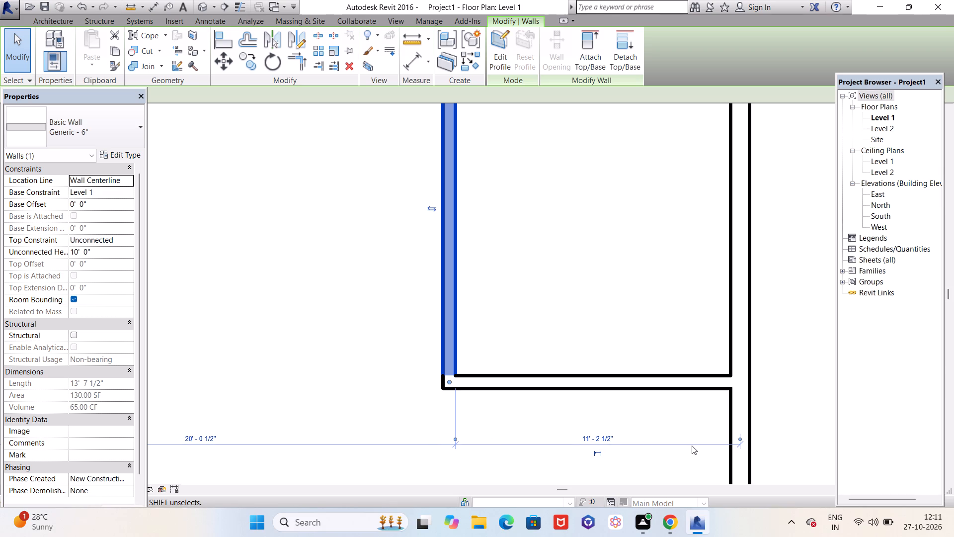
{"action": "left_click", "coordinate": [739, 440]}
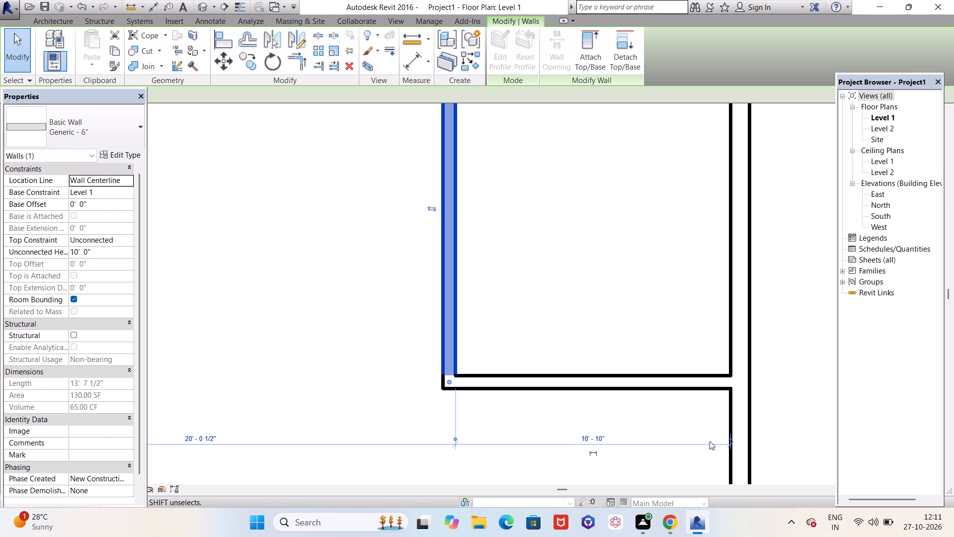
{"action": "left_click", "coordinate": [591, 439]}
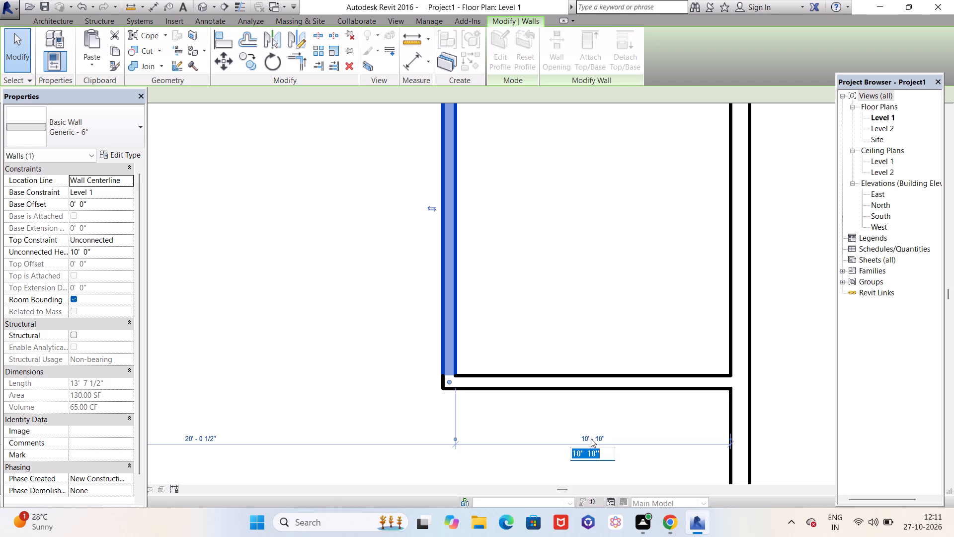
{"action": "type", "text": "11"}
{"action": "type", "text": "'1\""}
{"action": "key", "text": "Return"}
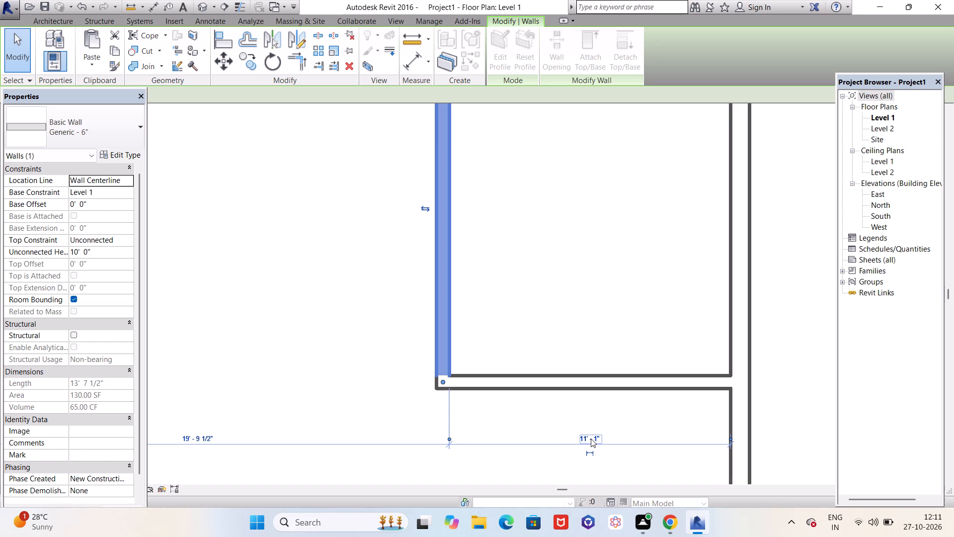
Check the clear distances of the two partitions enclosing the north-east room.
{"action": "scroll", "coordinate": [591, 439], "scroll_direction": "down", "scroll_amount": 5}
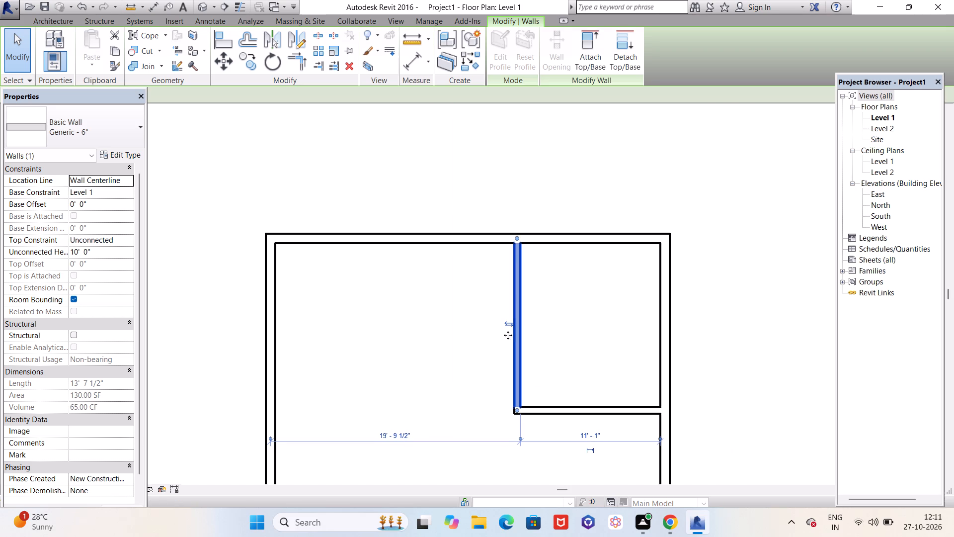
{"action": "scroll", "coordinate": [507, 334], "scroll_direction": "up", "scroll_amount": 1}
{"action": "key", "text": "grave"}
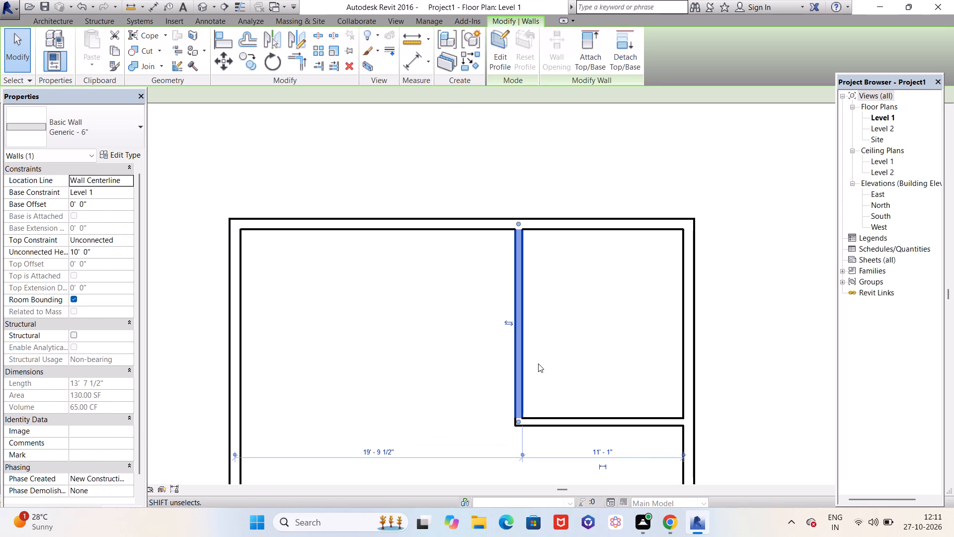
{"action": "left_click", "coordinate": [556, 419]}
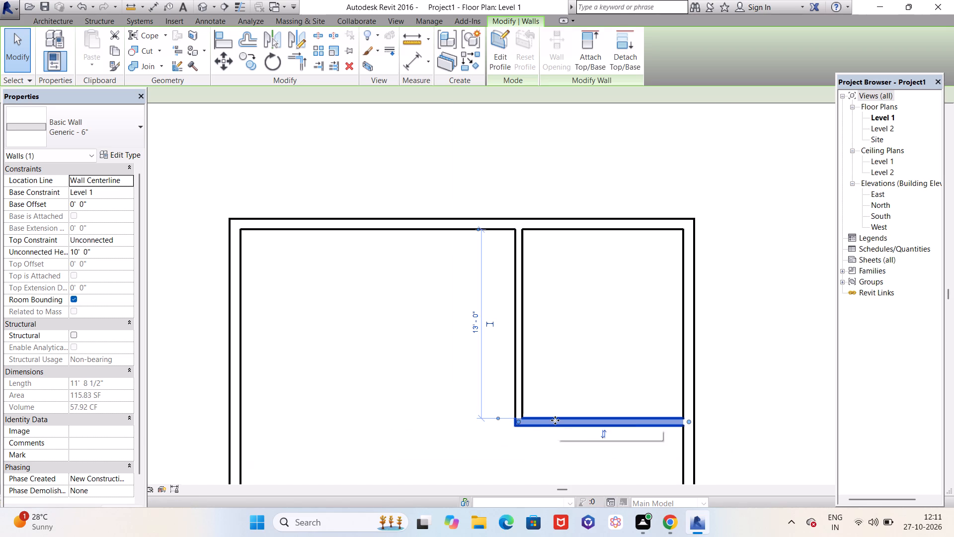
{"action": "left_click", "coordinate": [517, 381]}
{"action": "type", "text": "``"}
{"action": "key", "text": "Escape"}
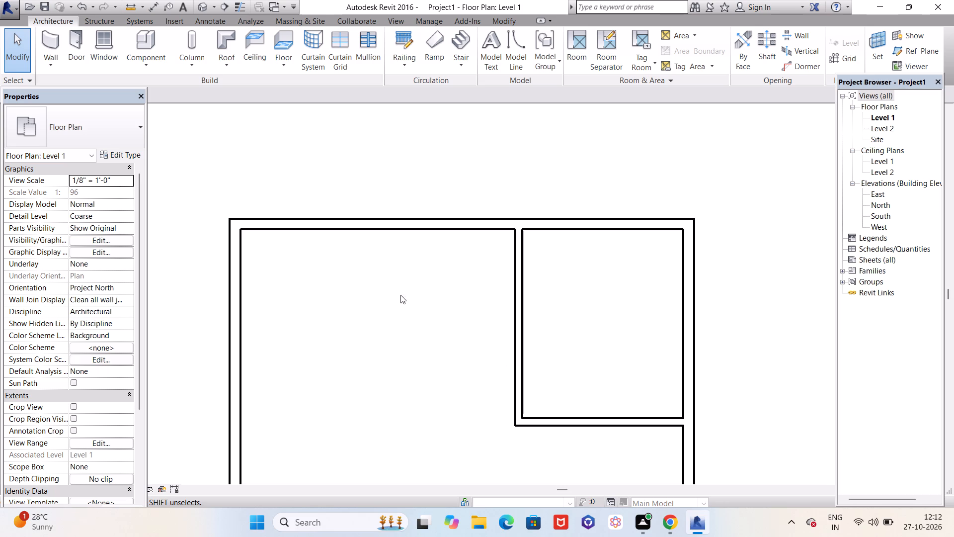
Draw a Generic 6" wall 8' south of the north wall's inner face, 10' west from the north-south partition, using Core Face: Interior.
{"action": "left_click", "coordinate": [48, 41]}
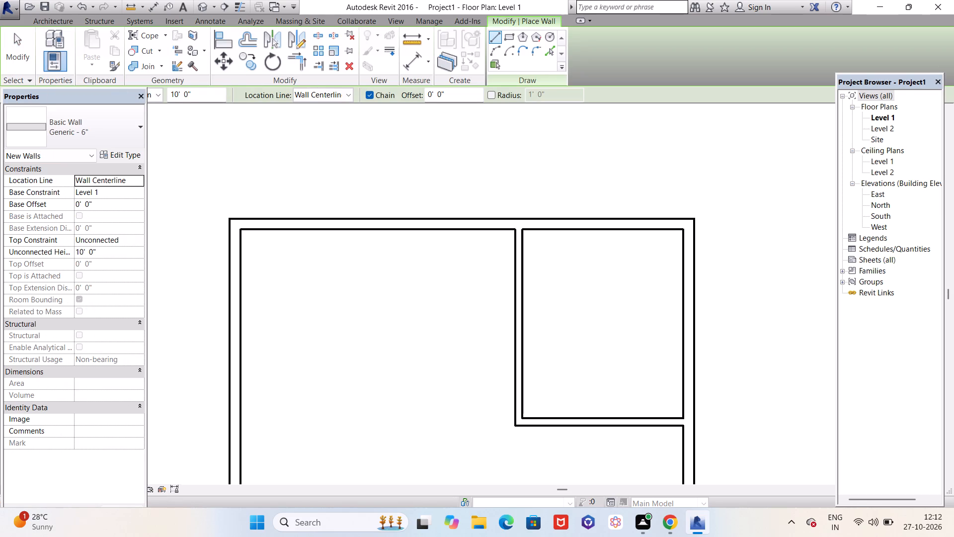
{"action": "left_click", "coordinate": [345, 95]}
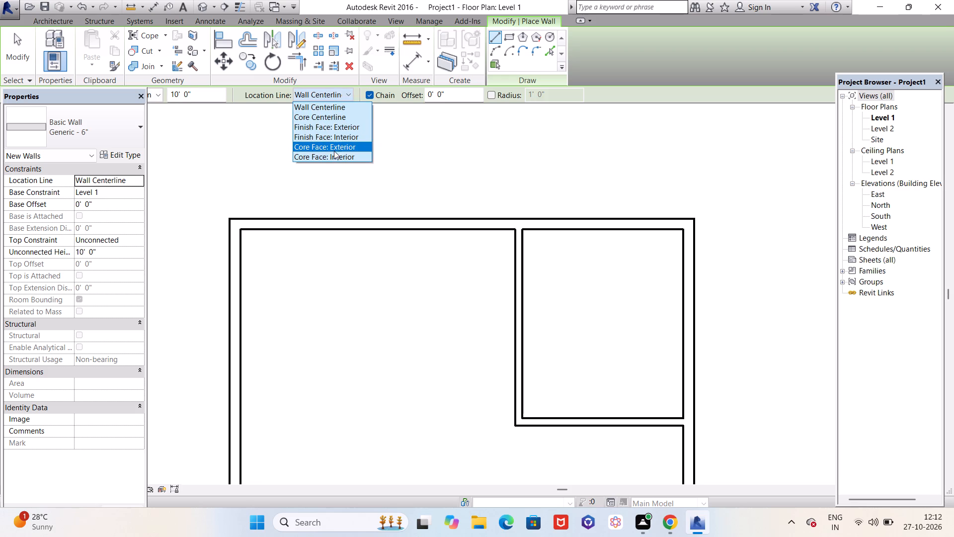
{"action": "left_click", "coordinate": [333, 158]}
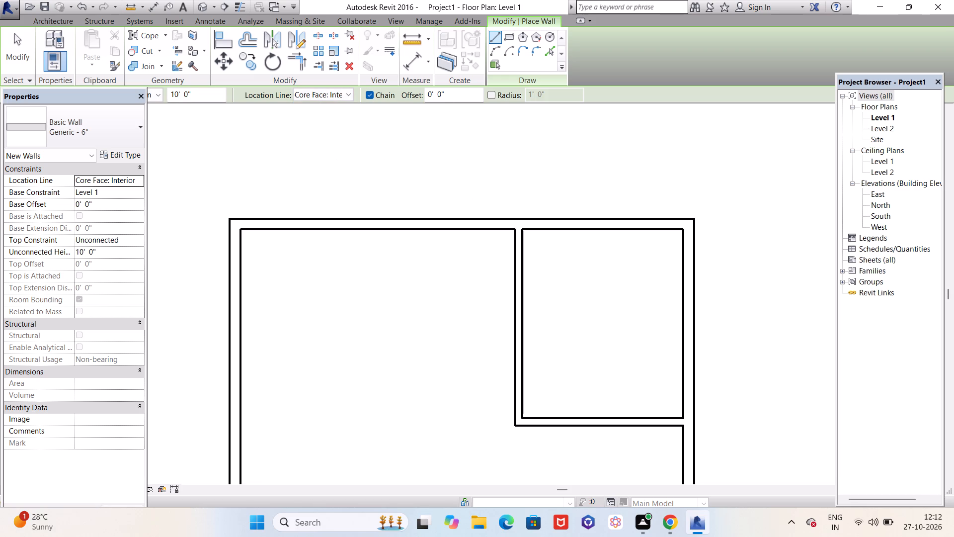
{"action": "left_click_drag", "start_coordinate": [458, 97], "coordinate": [423, 96]}
{"action": "key", "text": "8"}
{"action": "key", "text": "apostrophe"}
{"action": "key", "text": "Return"}
{"action": "left_click", "coordinate": [515, 232]}
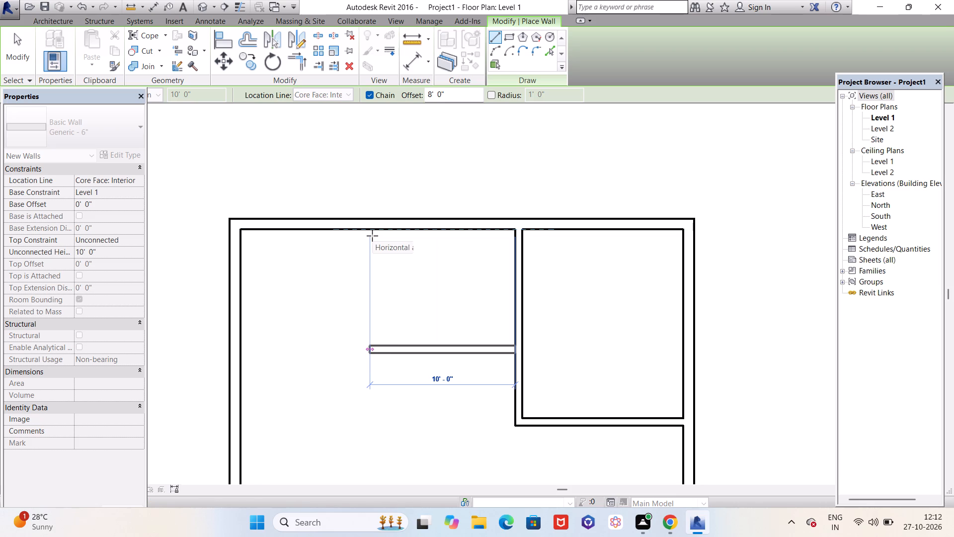
{"action": "left_click", "coordinate": [372, 236]}
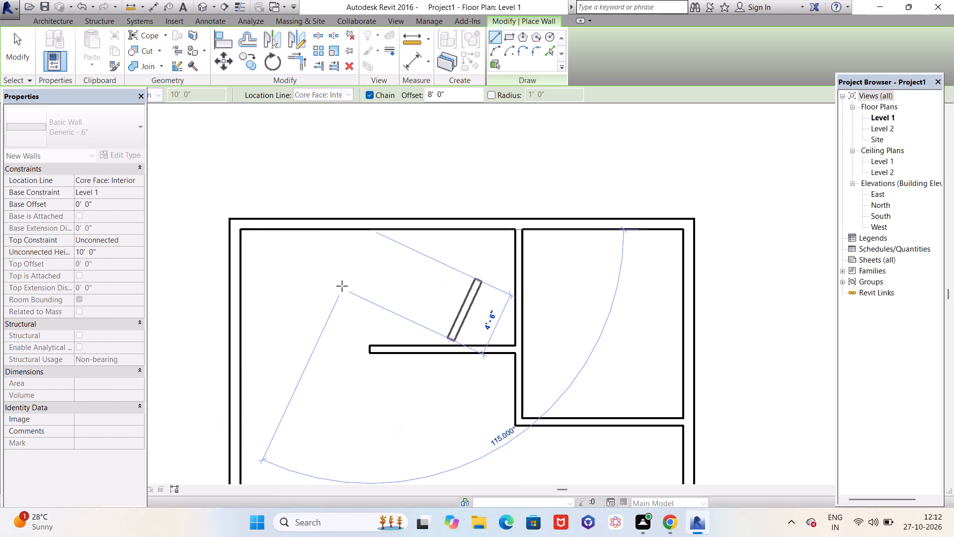
{"action": "key", "text": "Escape"}
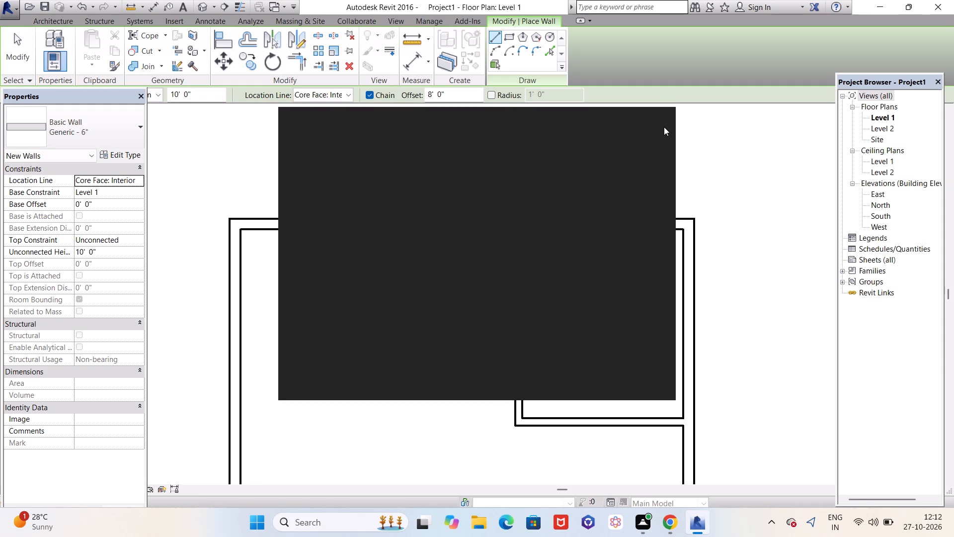
Close the pop-up notice covering the floor plan.
{"action": "left_click", "coordinate": [656, 126]}
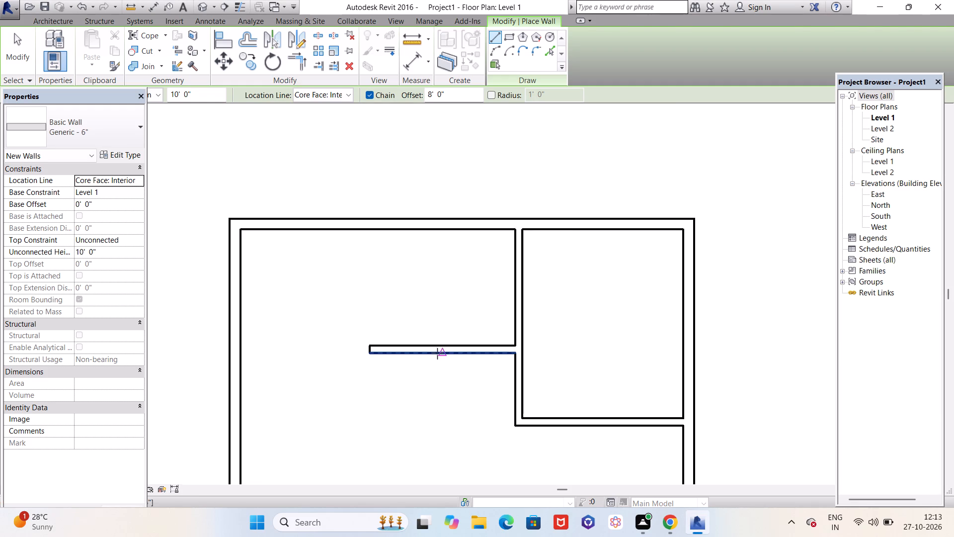
Check the placement dimensions of the new east-west partition and the adjoining north-south partition.
{"action": "key", "text": "Escape"}
{"action": "left_click", "coordinate": [441, 354]}
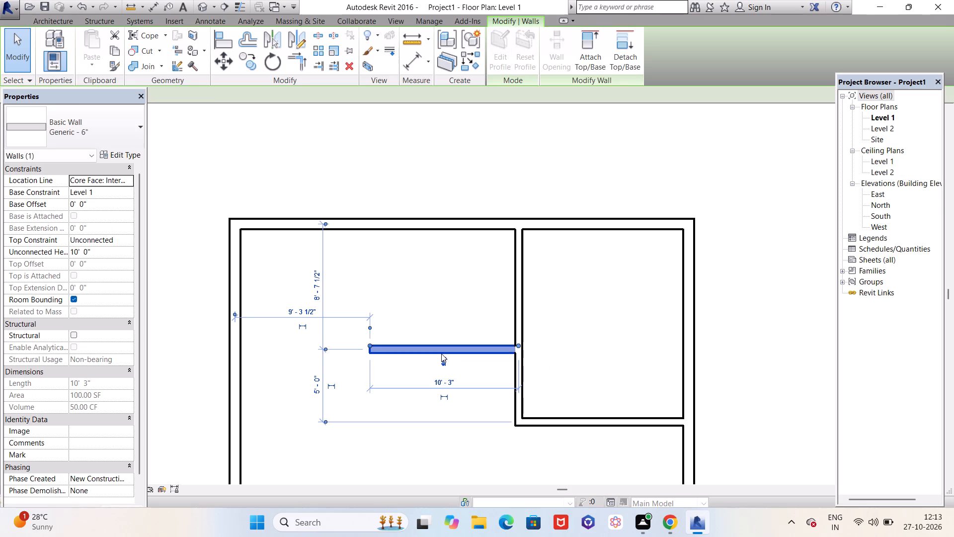
{"action": "left_click", "coordinate": [516, 315]}
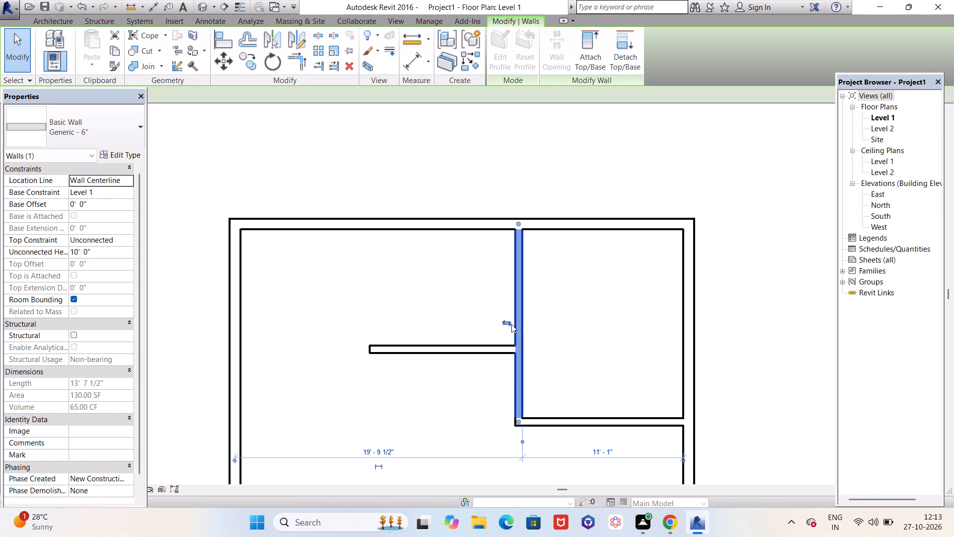
{"action": "scroll", "coordinate": [515, 322], "scroll_direction": "up", "scroll_amount": 3}
{"action": "key", "text": "Escape"}
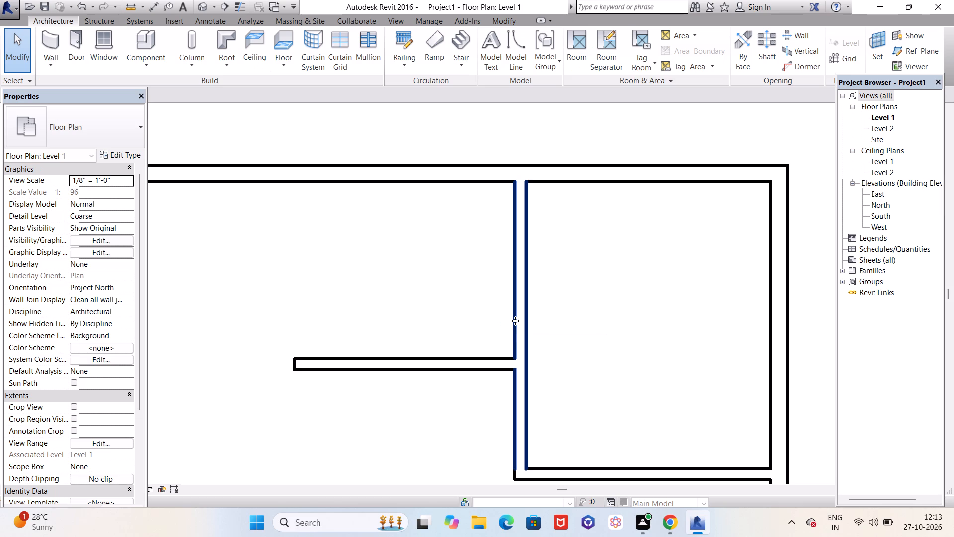
{"action": "key", "text": "Escape"}
{"action": "scroll", "coordinate": [444, 353], "scroll_direction": "down", "scroll_amount": 5}
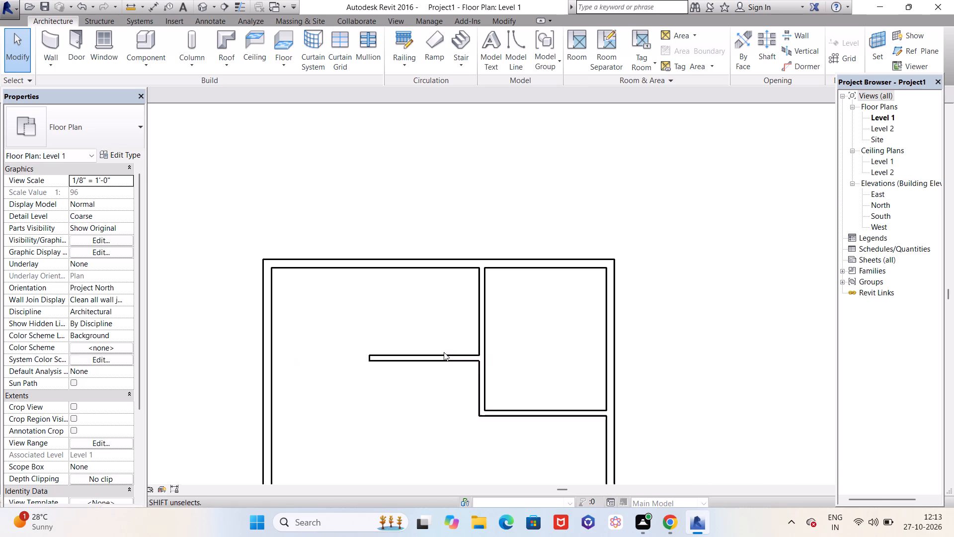
{"action": "scroll", "coordinate": [435, 358], "scroll_direction": "up", "scroll_amount": 4}
{"action": "scroll", "coordinate": [449, 324], "scroll_direction": "down", "scroll_amount": 5}
{"action": "middle_click_drag", "start_coordinate": [437, 363], "coordinate": [467, 288]}
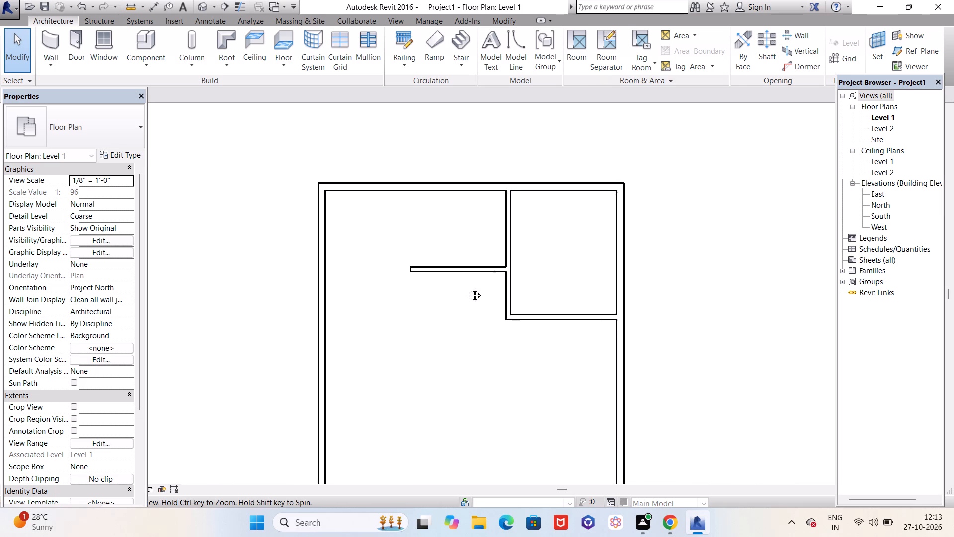
{"action": "middle_click_drag", "start_coordinate": [467, 288], "coordinate": [474, 285]}
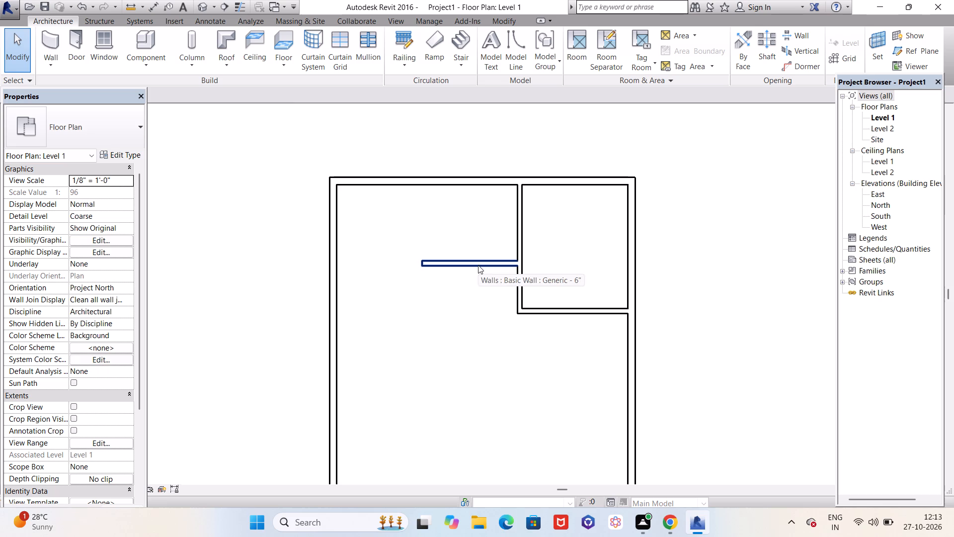
Draw a 6" north-south wall offset 5' west of the existing partition's west face, from the north wall to the new east-west partition.
{"action": "left_click", "coordinate": [46, 39]}
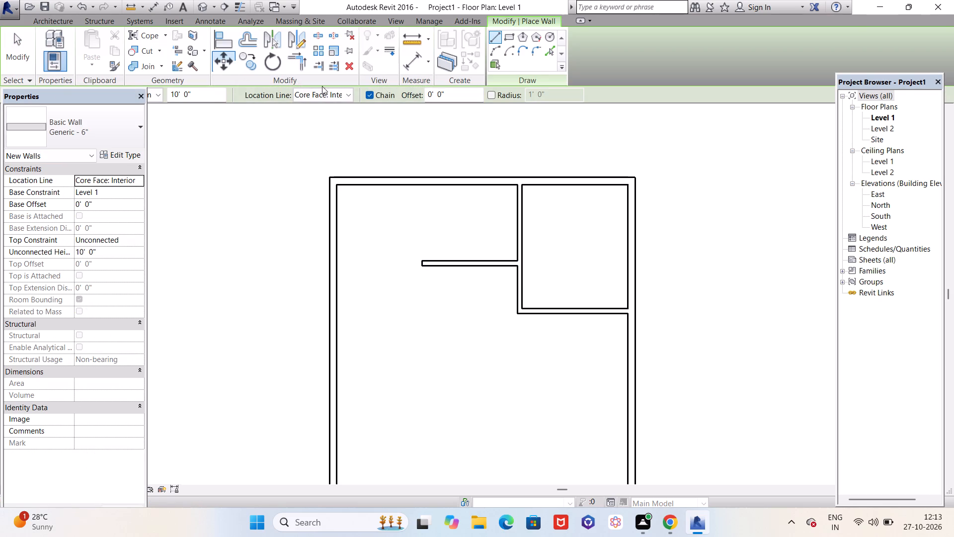
{"action": "left_click_drag", "start_coordinate": [454, 95], "coordinate": [420, 94]}
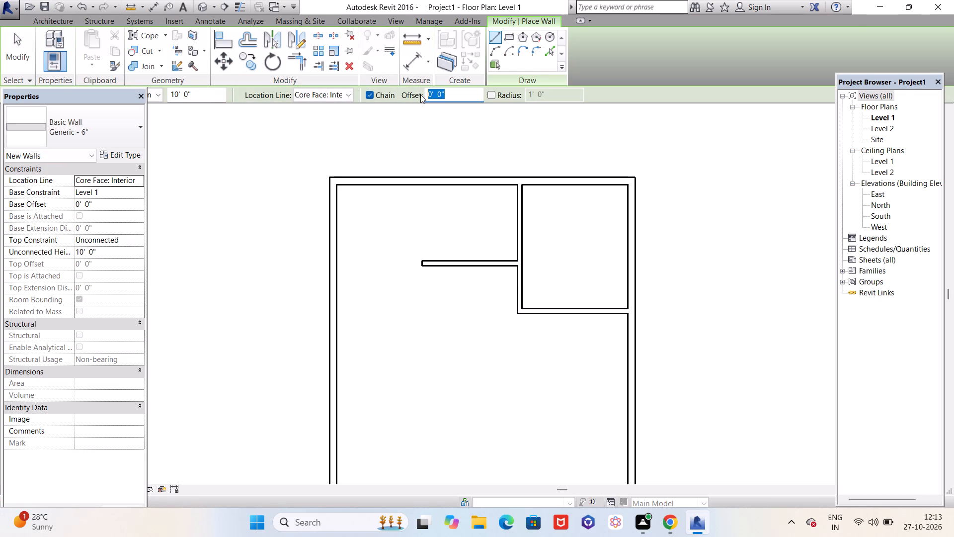
{"action": "type", "text": "5'"}
{"action": "key", "text": "Return"}
{"action": "left_click", "coordinate": [517, 185]}
{"action": "key", "text": "space"}
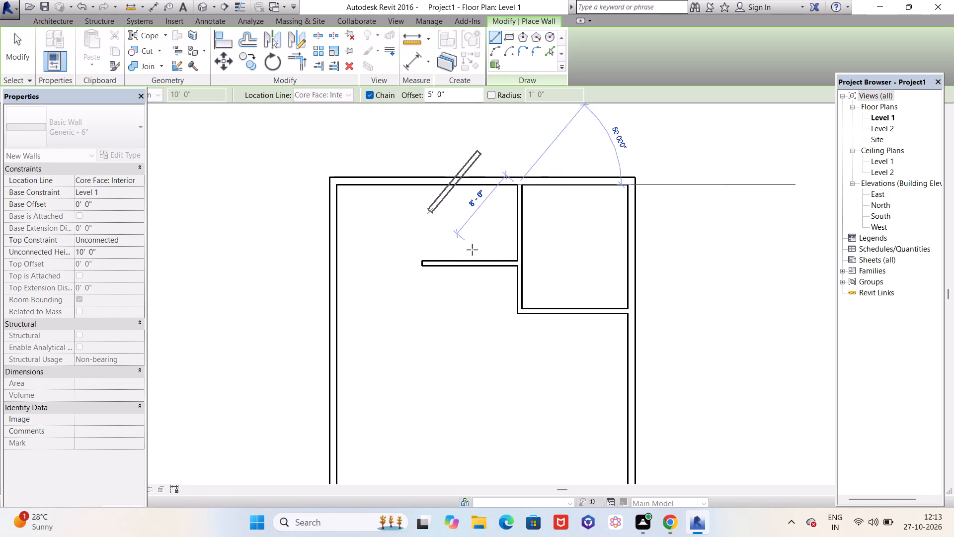
{"action": "scroll", "coordinate": [518, 262], "scroll_direction": "up", "scroll_amount": 5}
{"action": "left_click", "coordinate": [518, 262]}
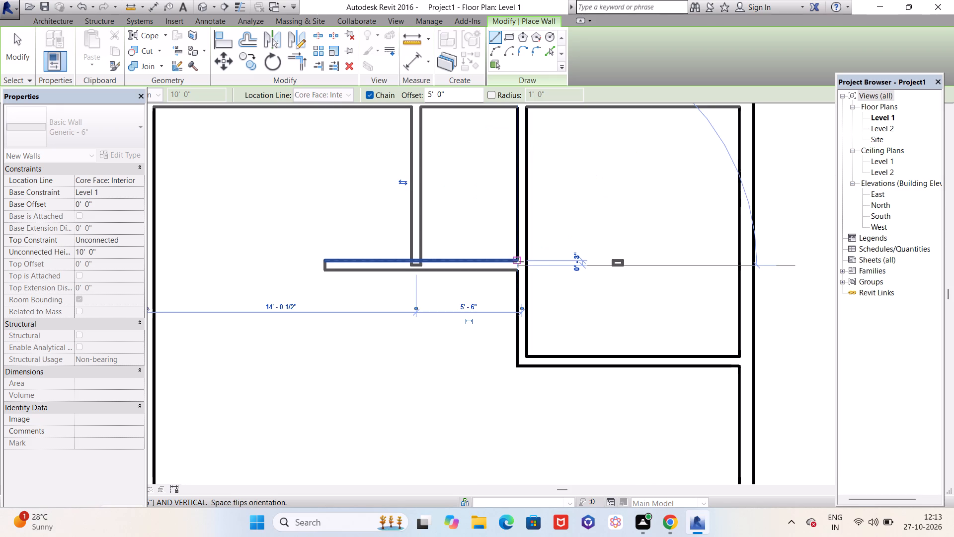
{"action": "scroll", "coordinate": [436, 311], "scroll_direction": "down", "scroll_amount": 3}
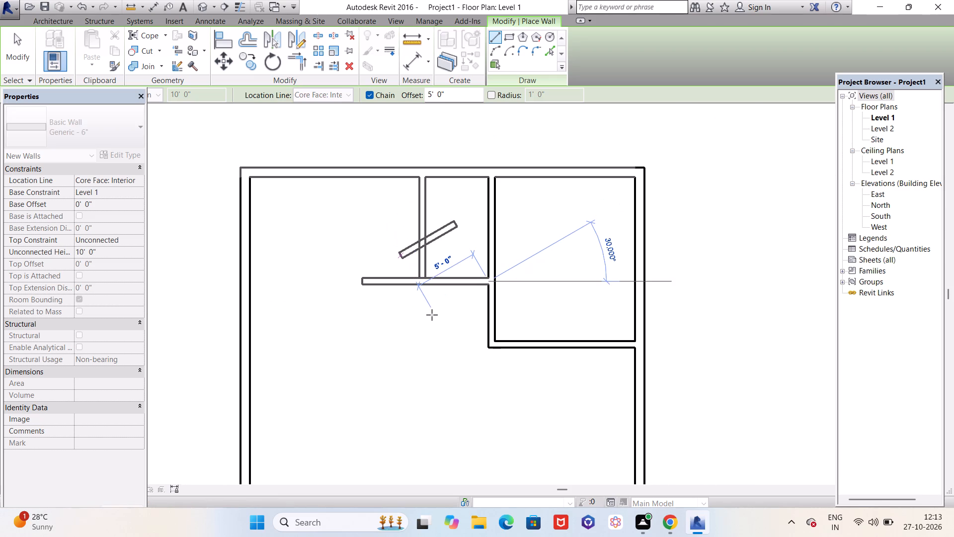
{"action": "key", "text": "Escape"}
{"action": "scroll", "coordinate": [434, 319], "scroll_direction": "down", "scroll_amount": 2}
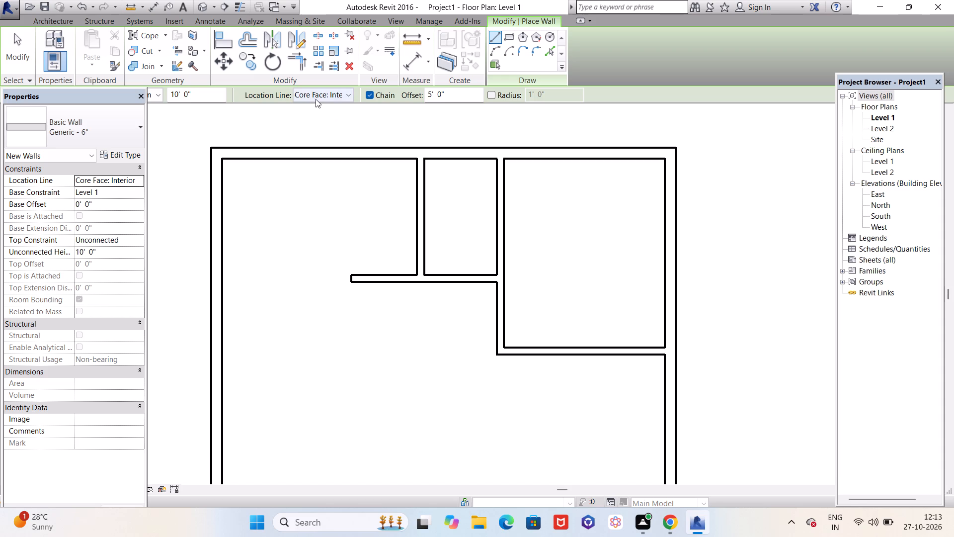
Trim the new north-south and east-west partitions to a corner, removing the east-west wall's western overhang.
{"action": "left_click", "coordinate": [298, 60]}
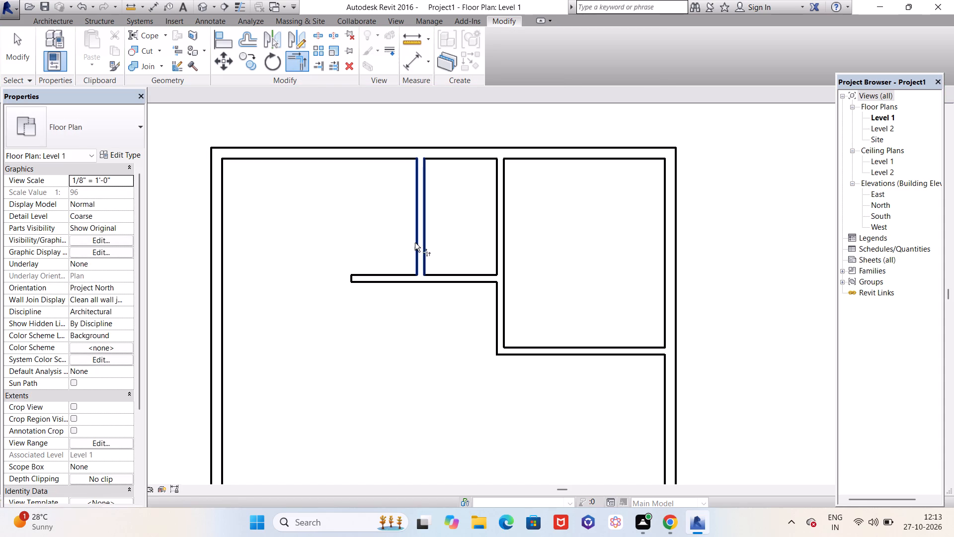
{"action": "left_click", "coordinate": [416, 243]}
{"action": "left_click", "coordinate": [438, 275]}
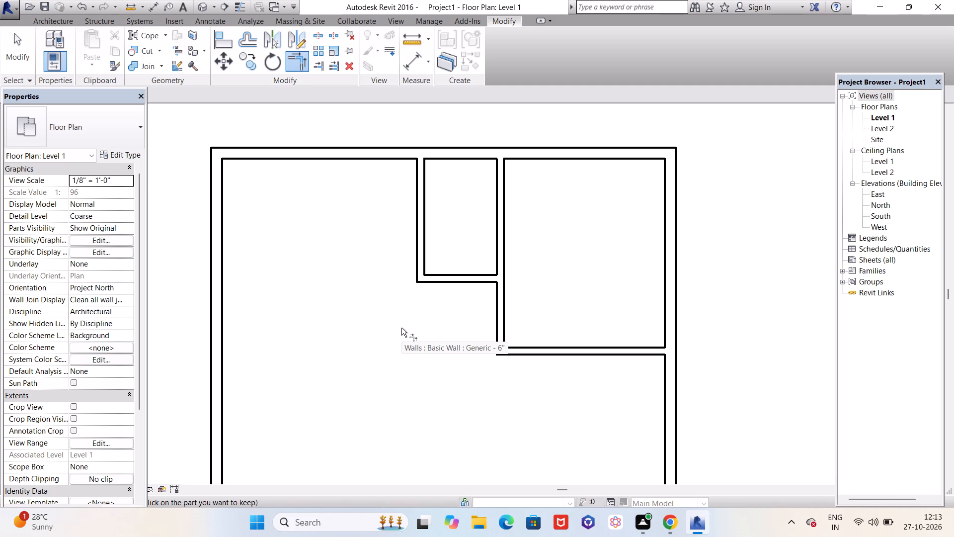
{"action": "key", "text": "Escape"}
Check the small room's clear width between the new partition's east face and the existing north-south partition's west face.
{"action": "left_click", "coordinate": [424, 249]}
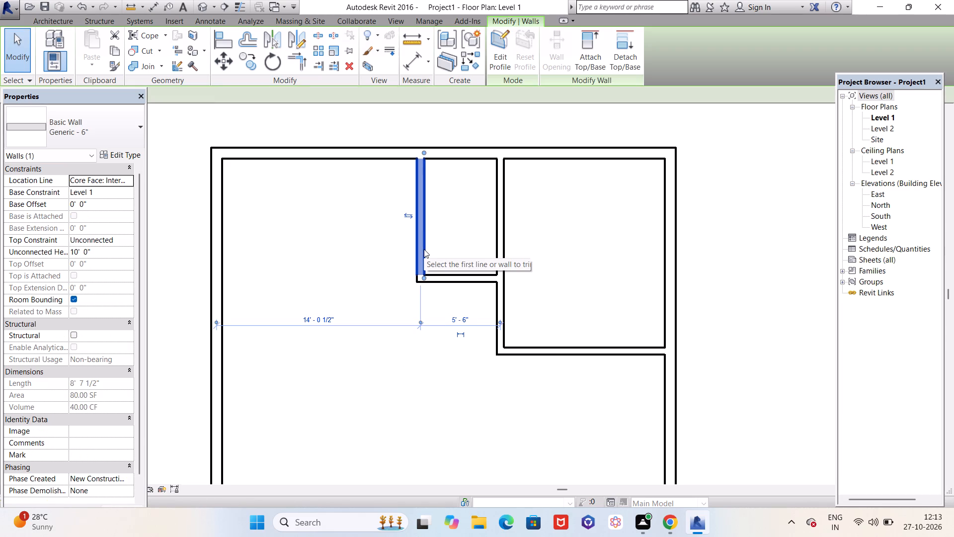
{"action": "scroll", "coordinate": [461, 319], "scroll_direction": "up", "scroll_amount": 5}
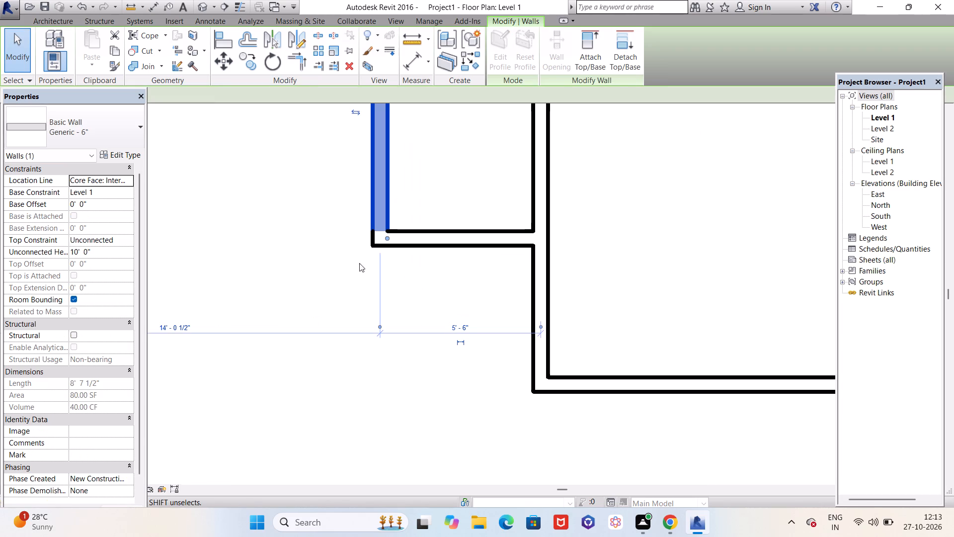
{"action": "left_click", "coordinate": [380, 327]}
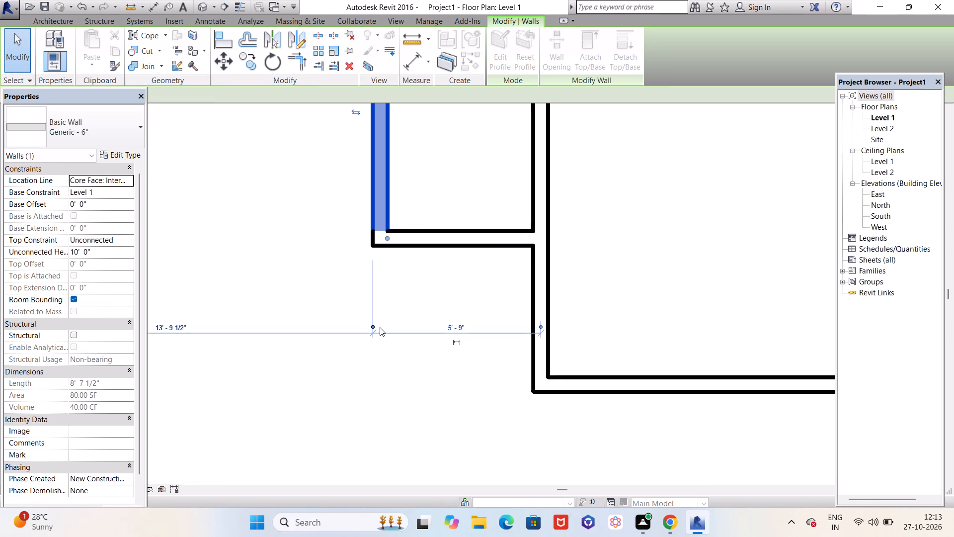
{"action": "left_click", "coordinate": [373, 326]}
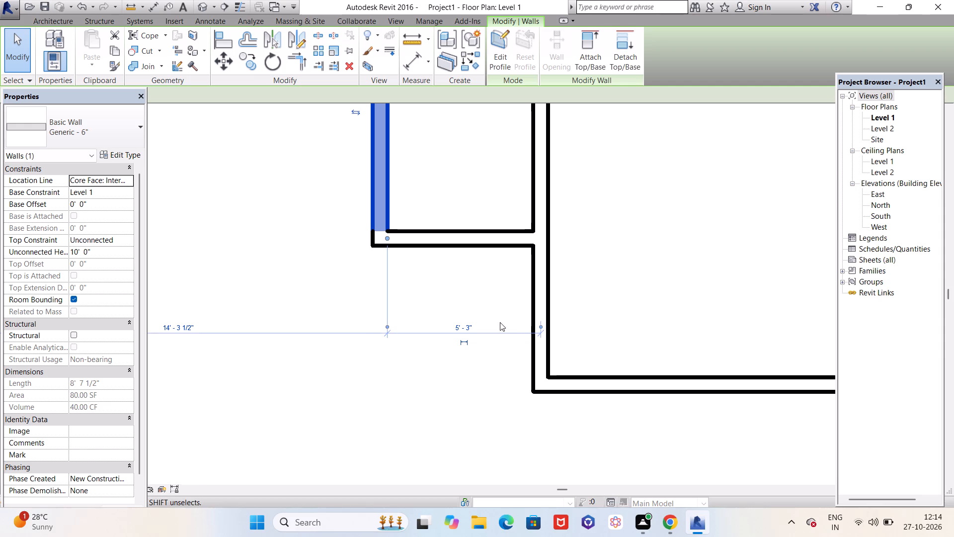
{"action": "left_click", "coordinate": [542, 326]}
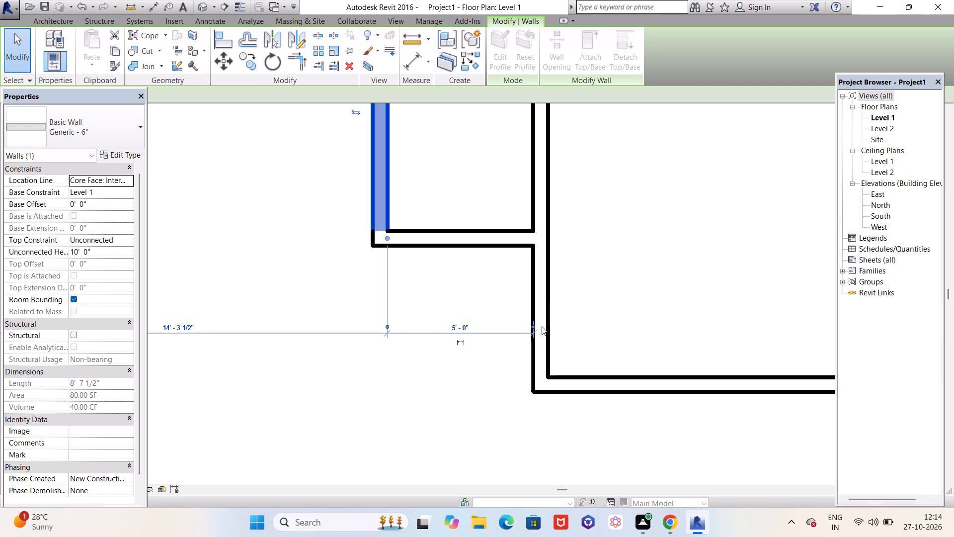
{"action": "scroll", "coordinate": [465, 359], "scroll_direction": "down", "scroll_amount": 4}
{"action": "scroll", "coordinate": [407, 252], "scroll_direction": "up", "scroll_amount": 3}
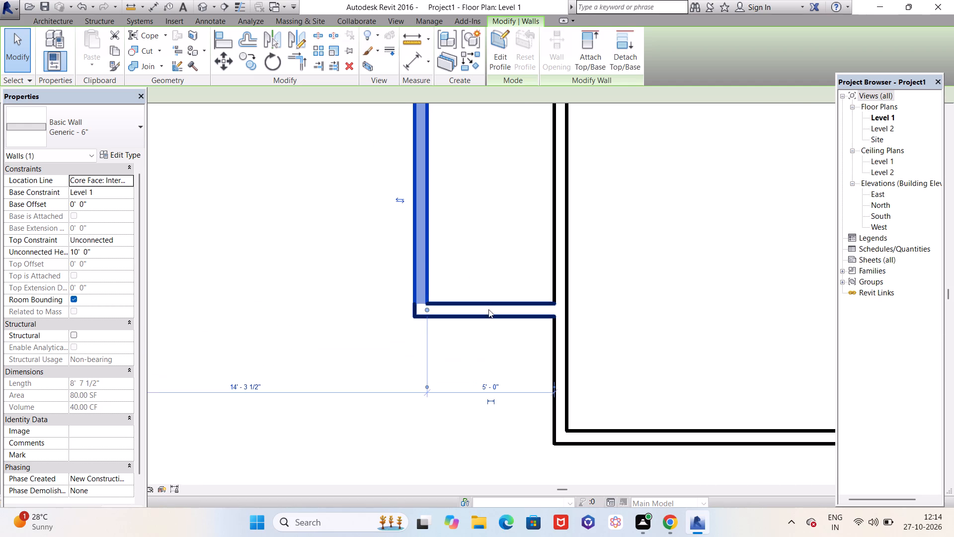
Check the placement dimensions of the partitions enclosing the small room, selecting its south, east and west walls.
{"action": "left_click", "coordinate": [491, 303]}
{"action": "scroll", "coordinate": [469, 313], "scroll_direction": "down", "scroll_amount": 4}
{"action": "scroll", "coordinate": [454, 271], "scroll_direction": "up", "scroll_amount": 4}
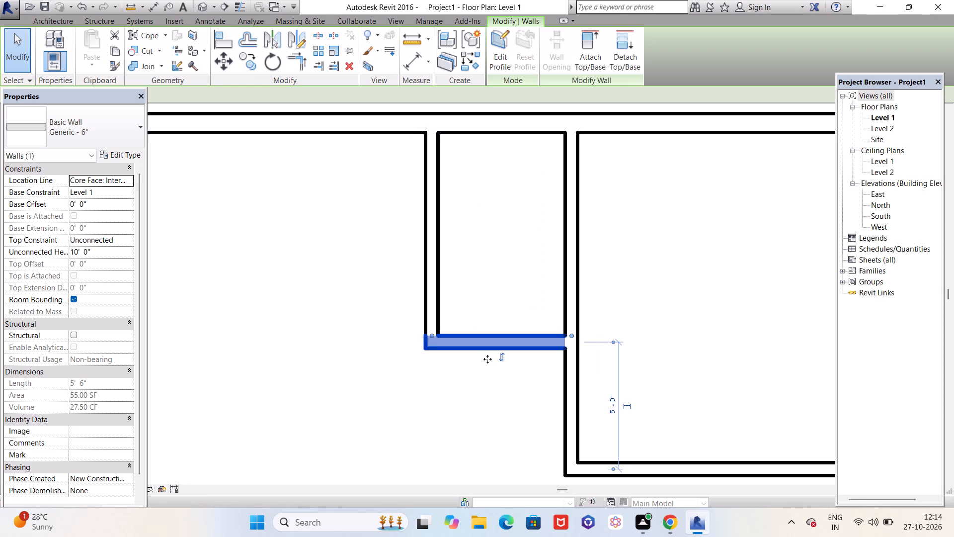
{"action": "left_click", "coordinate": [566, 233]}
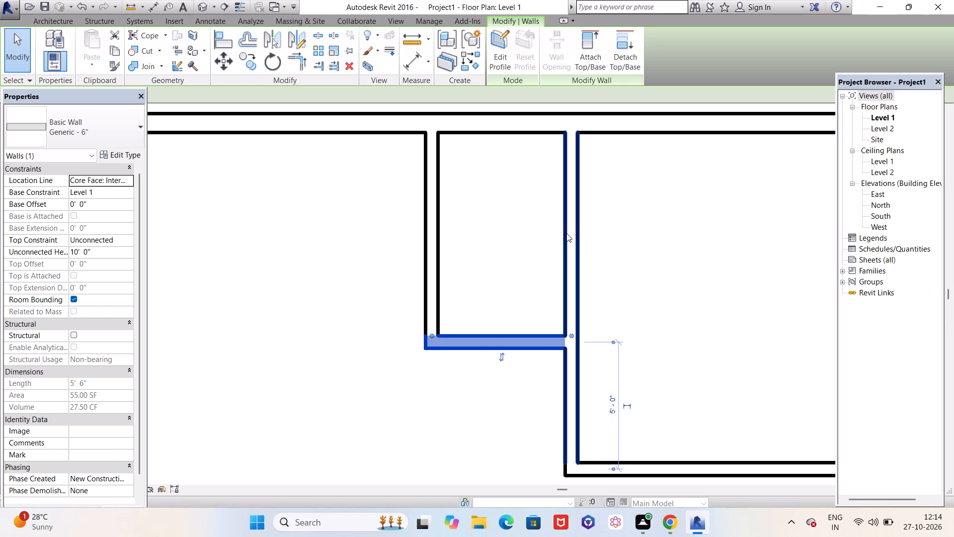
{"action": "scroll", "coordinate": [481, 229], "scroll_direction": "down", "scroll_amount": 5}
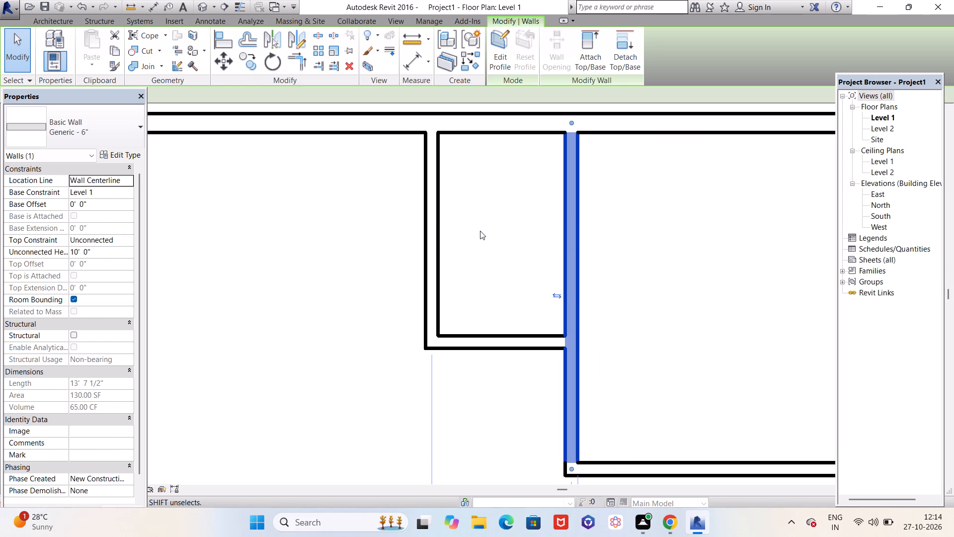
{"action": "scroll", "coordinate": [480, 231], "scroll_direction": "up", "scroll_amount": 3}
{"action": "left_click", "coordinate": [444, 233]}
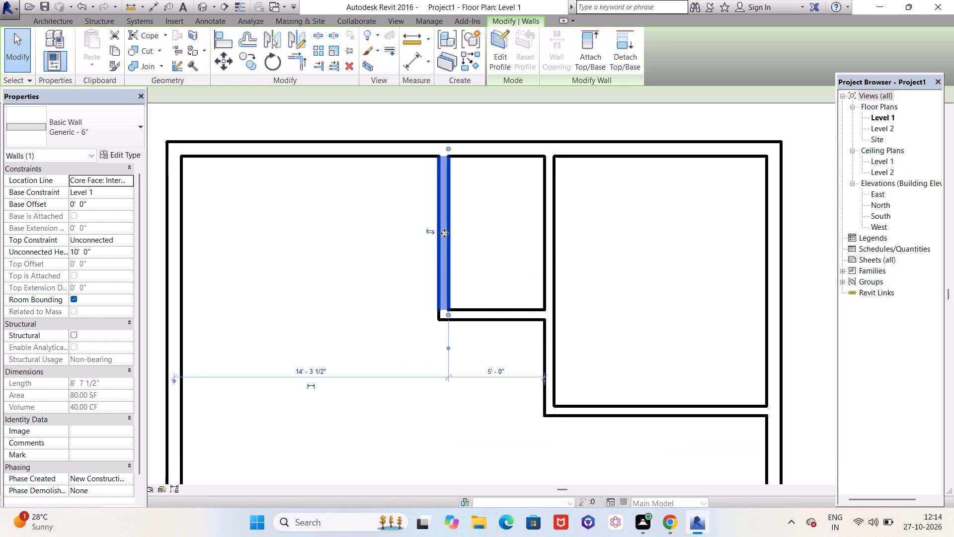
Check the small room's clear depth between the north wall's interior face and the east-west partition's north face.
{"action": "left_click", "coordinate": [488, 310]}
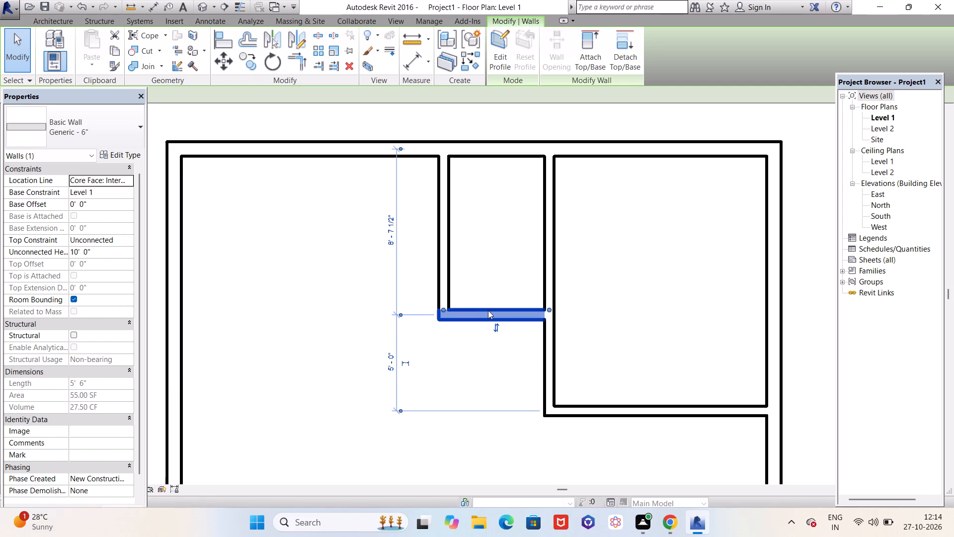
{"action": "scroll", "coordinate": [382, 228], "scroll_direction": "up", "scroll_amount": 5}
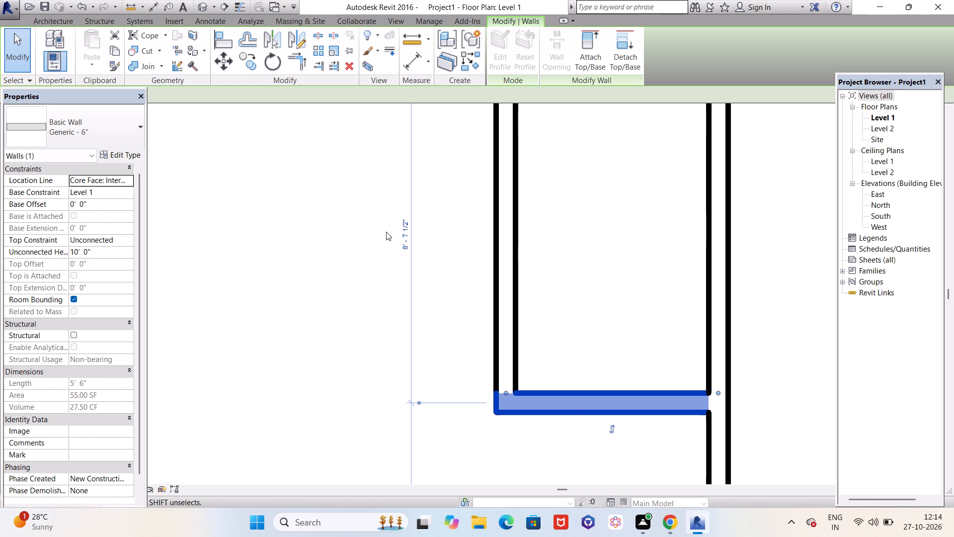
{"action": "scroll", "coordinate": [430, 354], "scroll_direction": "down", "scroll_amount": 2}
{"action": "scroll", "coordinate": [424, 386], "scroll_direction": "up", "scroll_amount": 5}
{"action": "left_click", "coordinate": [420, 389]}
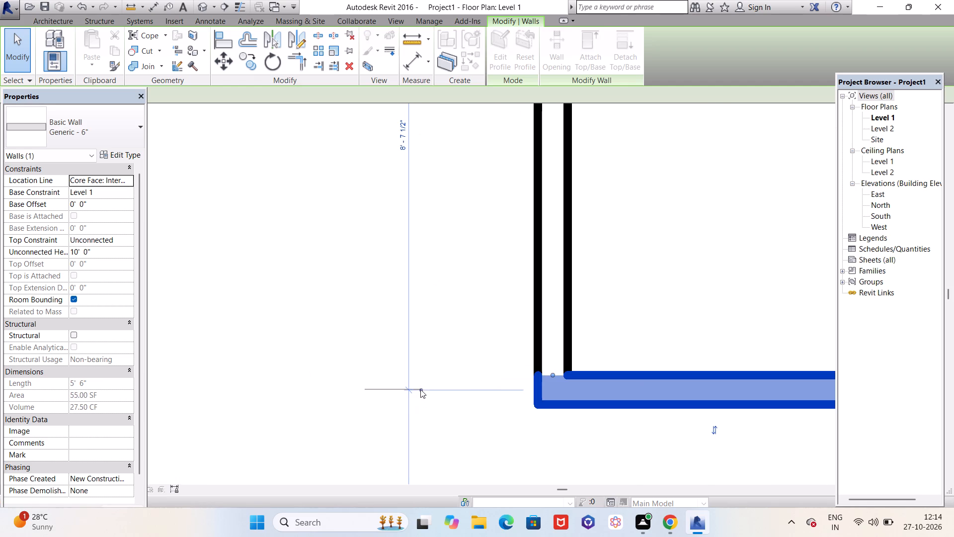
{"action": "scroll", "coordinate": [425, 389], "scroll_direction": "down", "scroll_amount": 7}
{"action": "scroll", "coordinate": [422, 219], "scroll_direction": "up", "scroll_amount": 5}
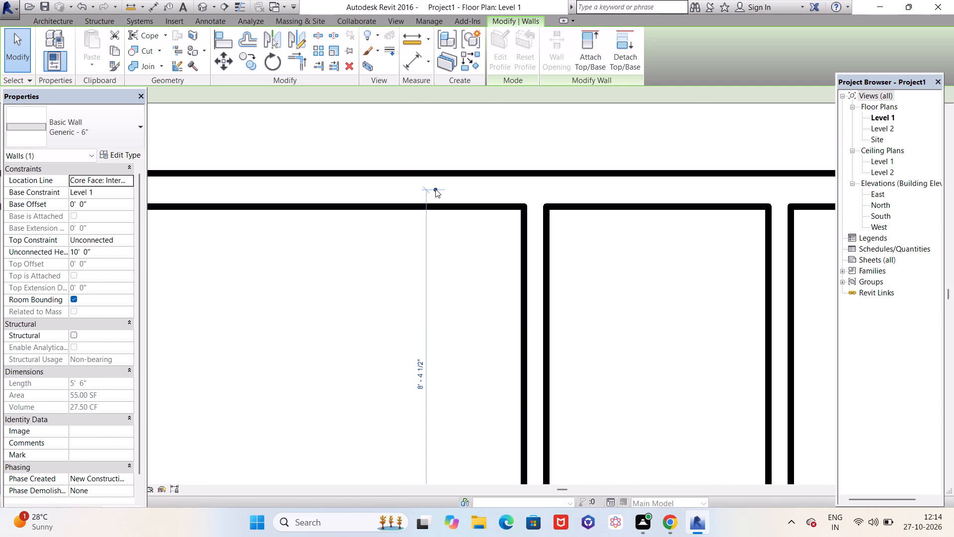
{"action": "left_click", "coordinate": [435, 189]}
{"action": "scroll", "coordinate": [451, 205], "scroll_direction": "down", "scroll_amount": 5}
{"action": "scroll", "coordinate": [432, 280], "scroll_direction": "up", "scroll_amount": 5}
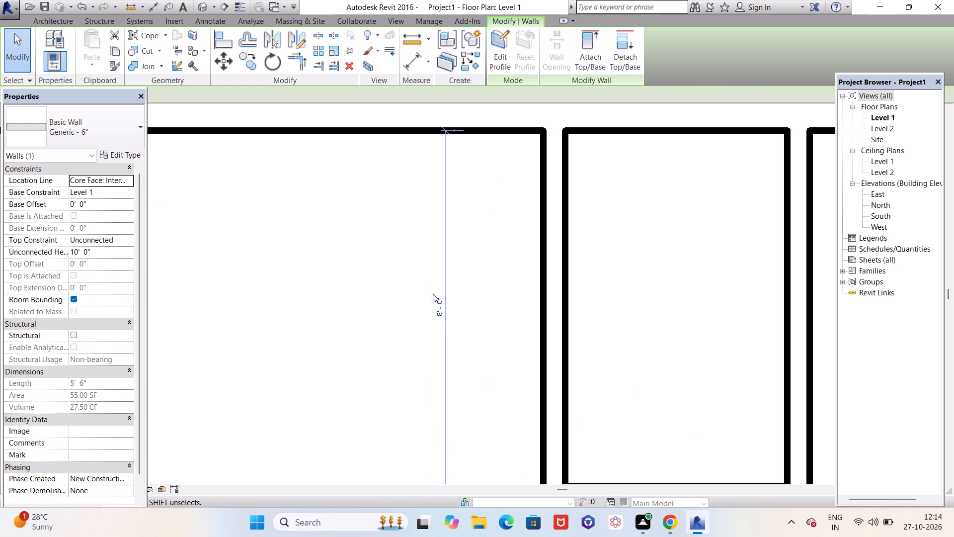
{"action": "scroll", "coordinate": [438, 331], "scroll_direction": "up", "scroll_amount": 5}
{"action": "scroll", "coordinate": [432, 314], "scroll_direction": "down", "scroll_amount": 12}
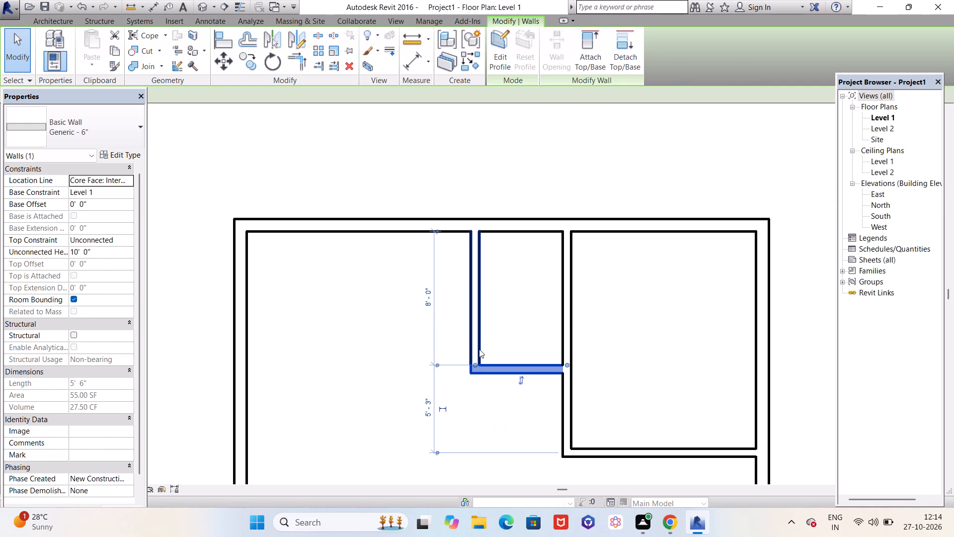
{"action": "key", "text": "Escape"}
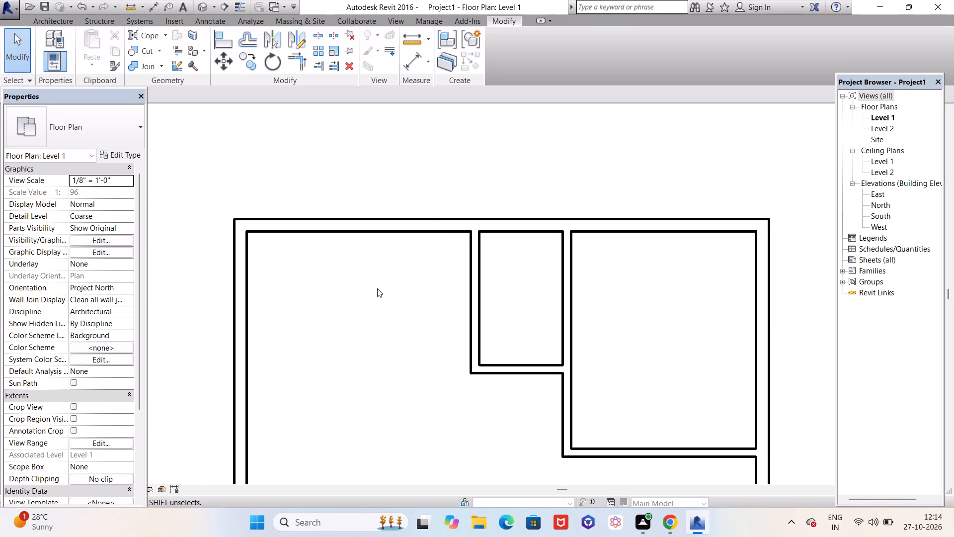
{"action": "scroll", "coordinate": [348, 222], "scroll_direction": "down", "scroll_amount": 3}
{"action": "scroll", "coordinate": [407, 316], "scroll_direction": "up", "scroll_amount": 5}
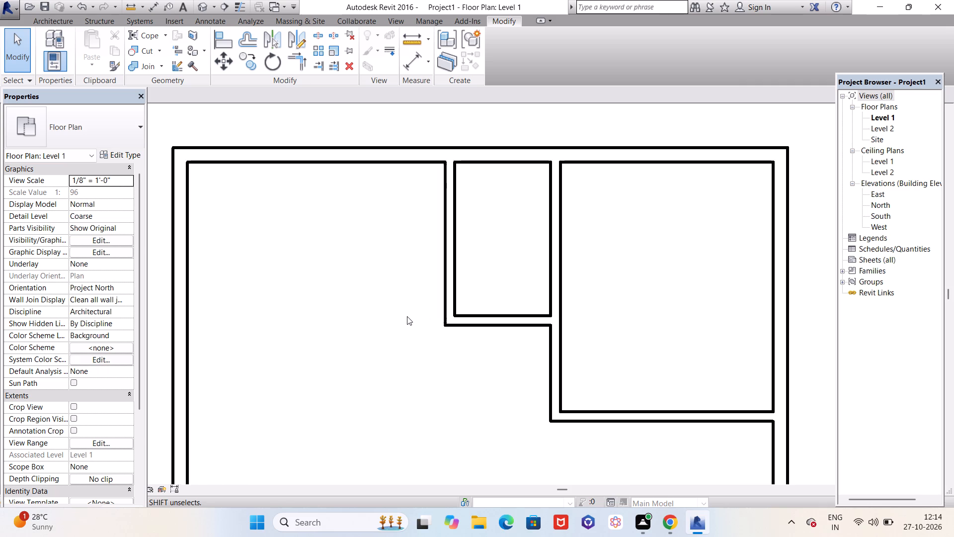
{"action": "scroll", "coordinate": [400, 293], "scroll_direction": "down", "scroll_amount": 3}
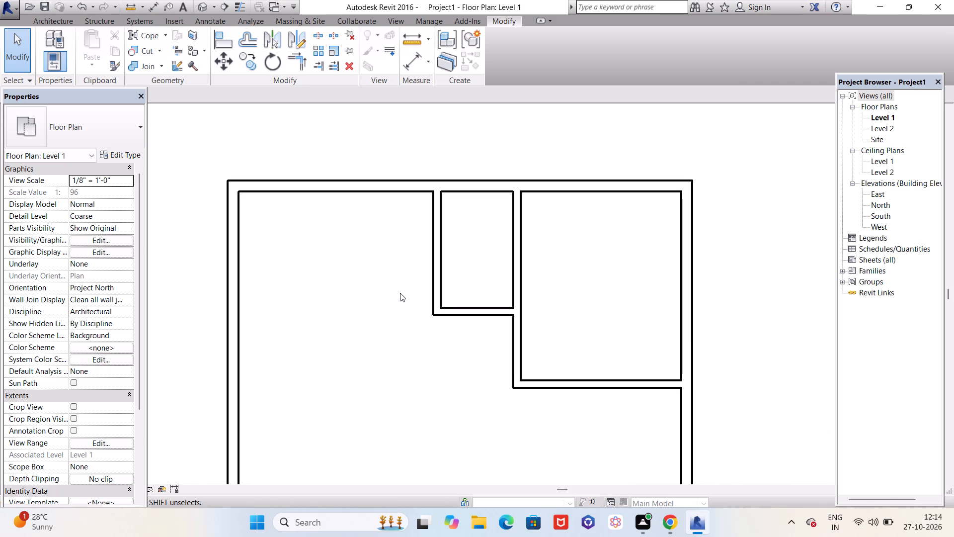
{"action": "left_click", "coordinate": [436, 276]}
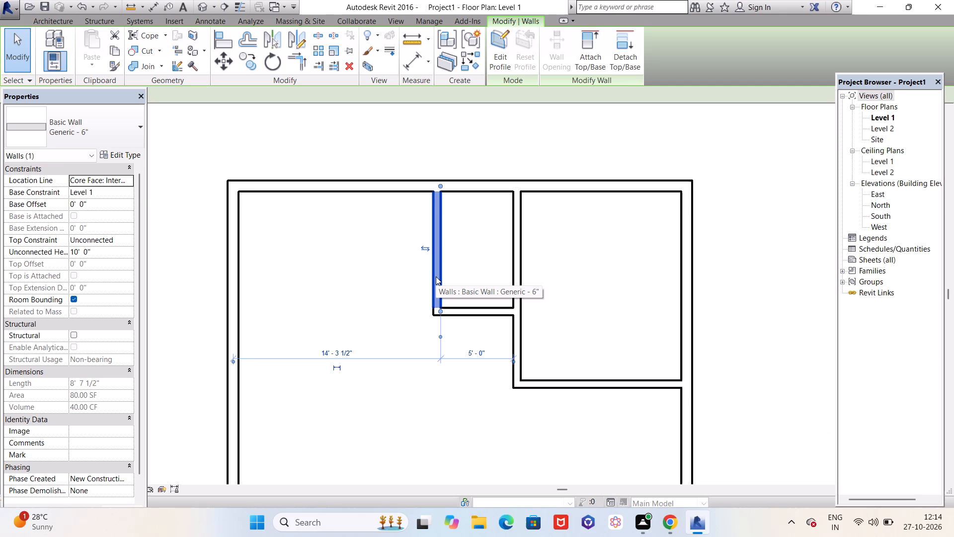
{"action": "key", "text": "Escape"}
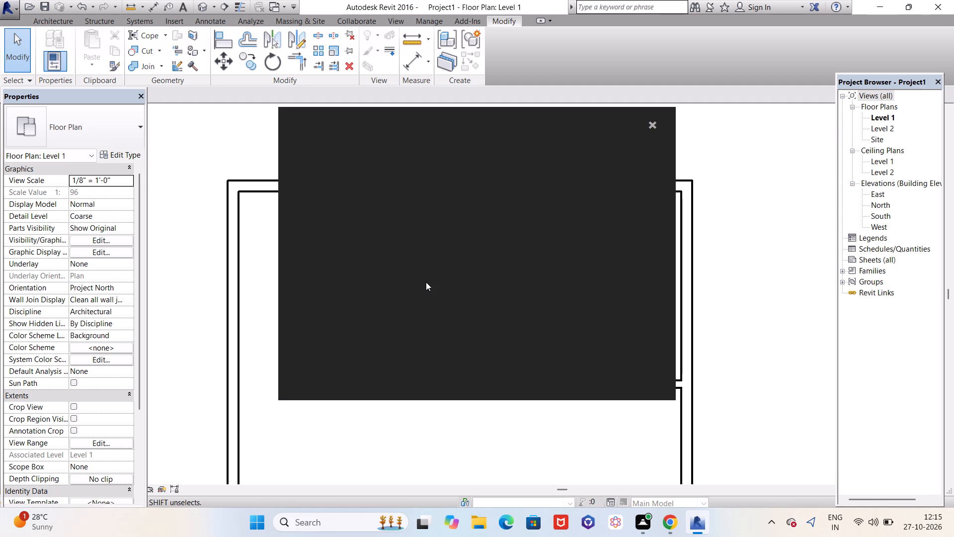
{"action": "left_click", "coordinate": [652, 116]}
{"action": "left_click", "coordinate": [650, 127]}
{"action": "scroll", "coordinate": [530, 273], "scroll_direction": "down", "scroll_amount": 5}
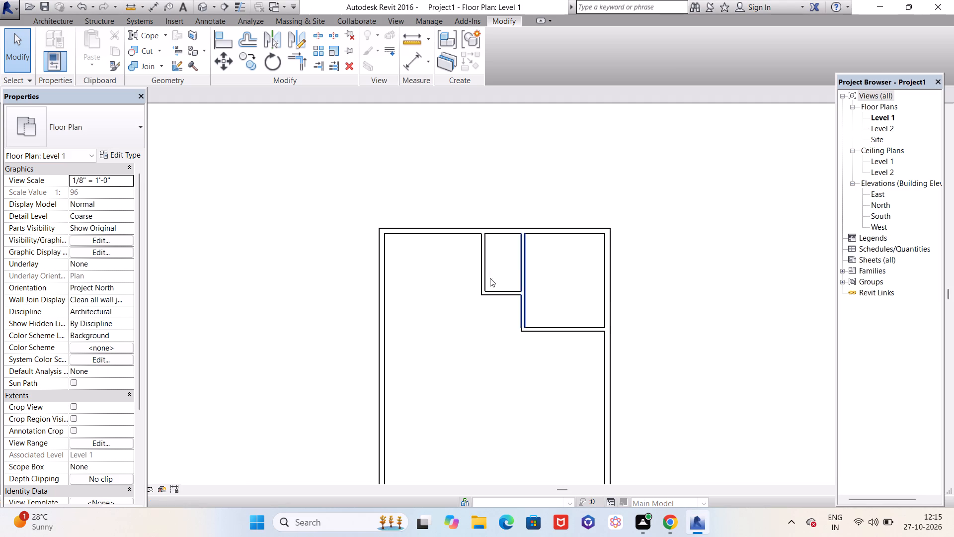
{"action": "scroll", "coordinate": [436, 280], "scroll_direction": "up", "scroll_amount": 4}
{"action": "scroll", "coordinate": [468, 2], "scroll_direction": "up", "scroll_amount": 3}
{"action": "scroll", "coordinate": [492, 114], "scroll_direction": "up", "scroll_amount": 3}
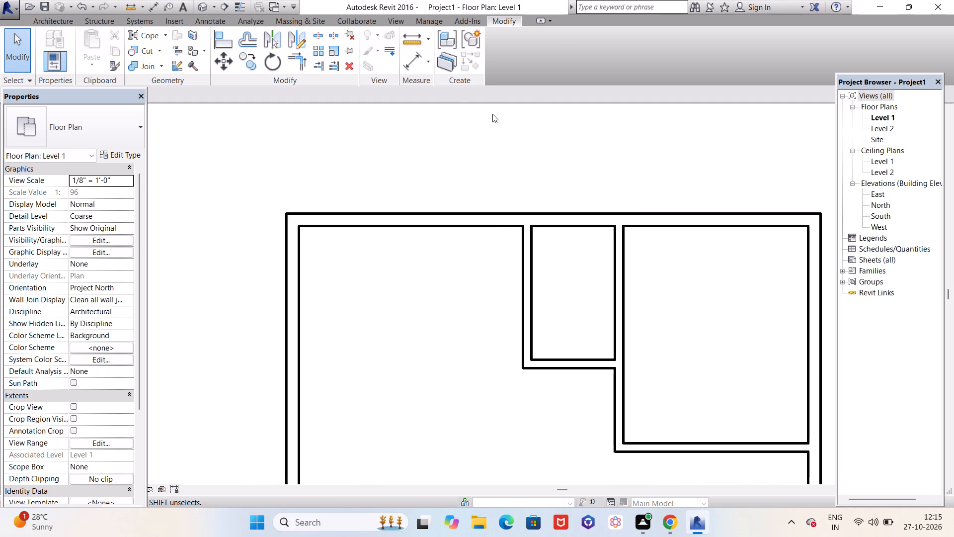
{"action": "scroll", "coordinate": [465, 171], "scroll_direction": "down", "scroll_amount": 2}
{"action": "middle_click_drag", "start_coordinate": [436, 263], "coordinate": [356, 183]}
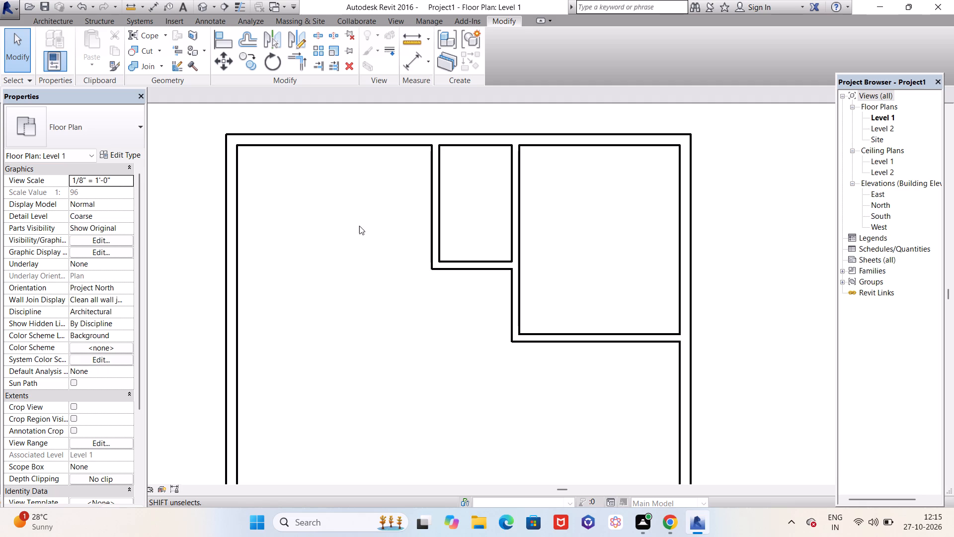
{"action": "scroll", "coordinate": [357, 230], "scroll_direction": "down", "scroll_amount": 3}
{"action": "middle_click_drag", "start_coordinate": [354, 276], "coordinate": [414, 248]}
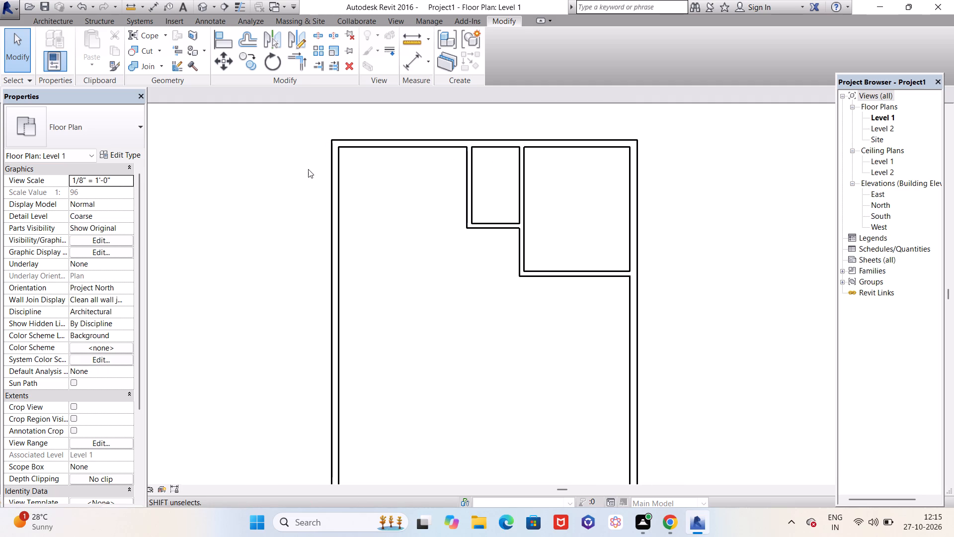
Draw a 13'2" Generic 6" wall west from the small room's west partition, Finish Face: Interior, offset 3'11" south of the north wall's interior face.
{"action": "scroll", "coordinate": [481, 164], "scroll_direction": "up", "scroll_amount": 2}
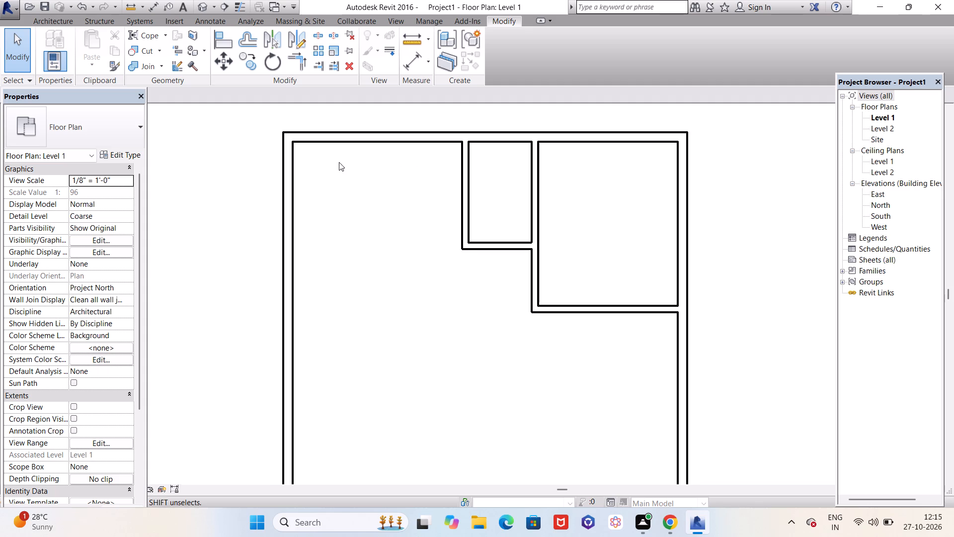
{"action": "scroll", "coordinate": [339, 162], "scroll_direction": "up", "scroll_amount": 2}
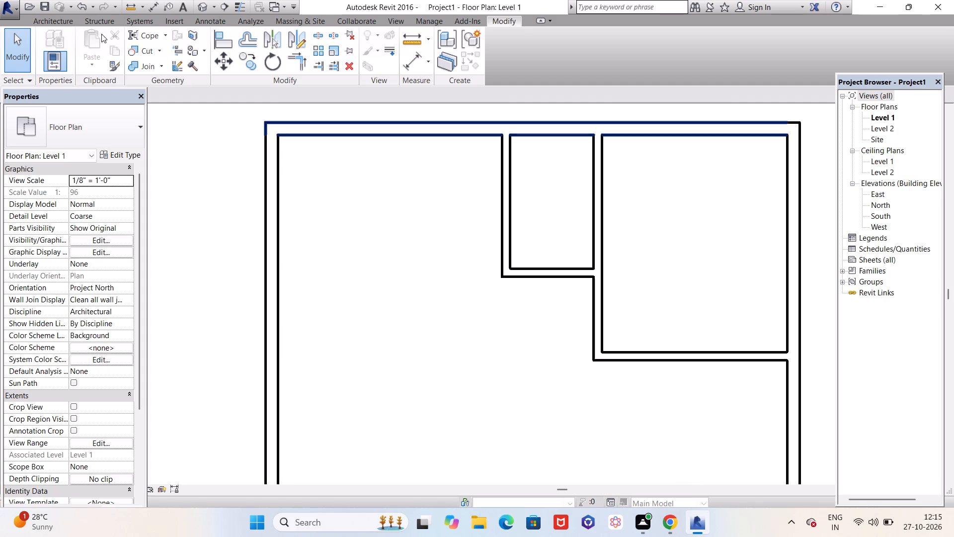
{"action": "left_click", "coordinate": [42, 21]}
{"action": "left_click", "coordinate": [45, 34]}
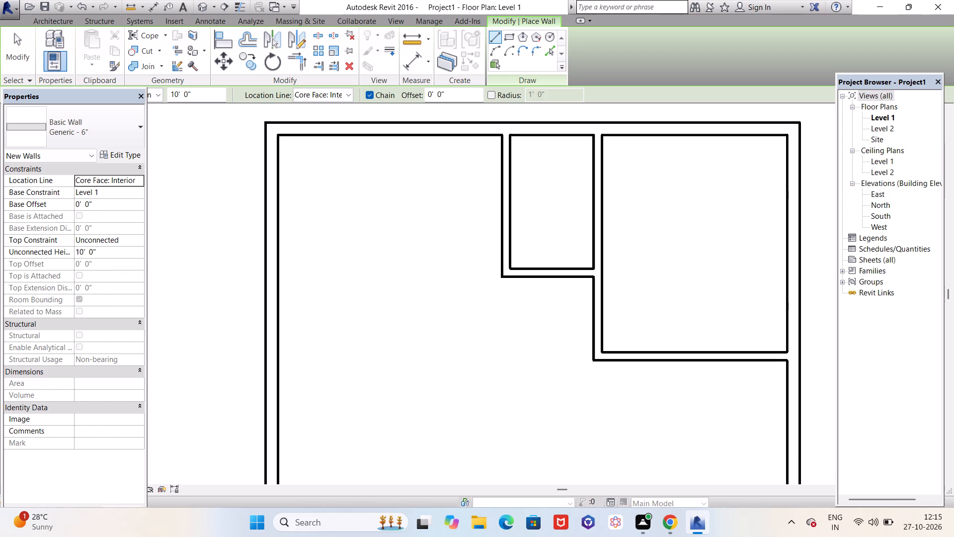
{"action": "left_click", "coordinate": [348, 92]}
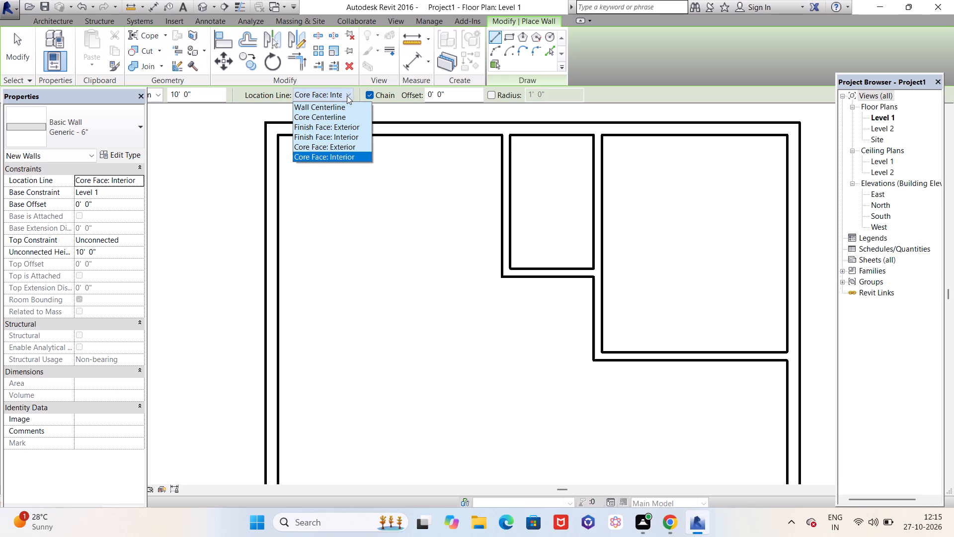
{"action": "left_click", "coordinate": [344, 136]}
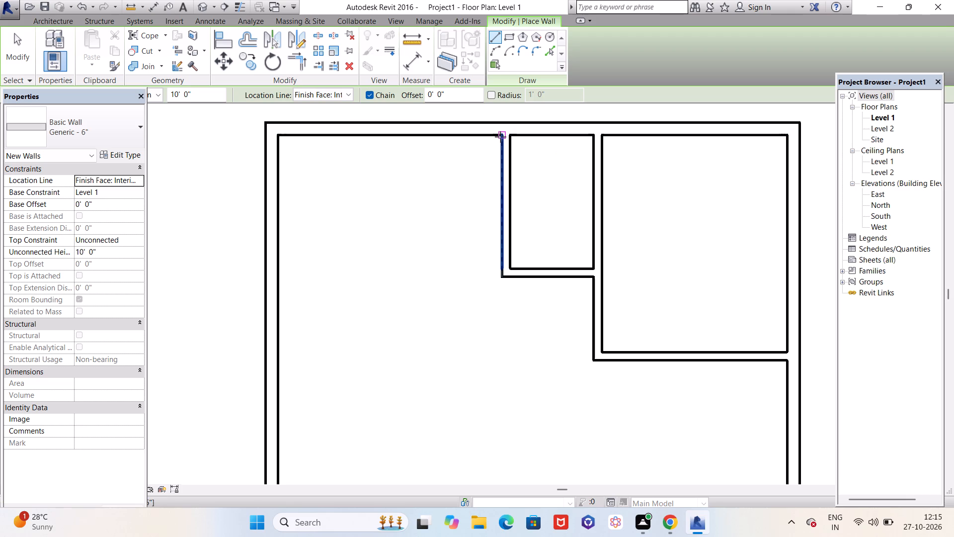
{"action": "left_click_drag", "start_coordinate": [460, 95], "coordinate": [420, 91]}
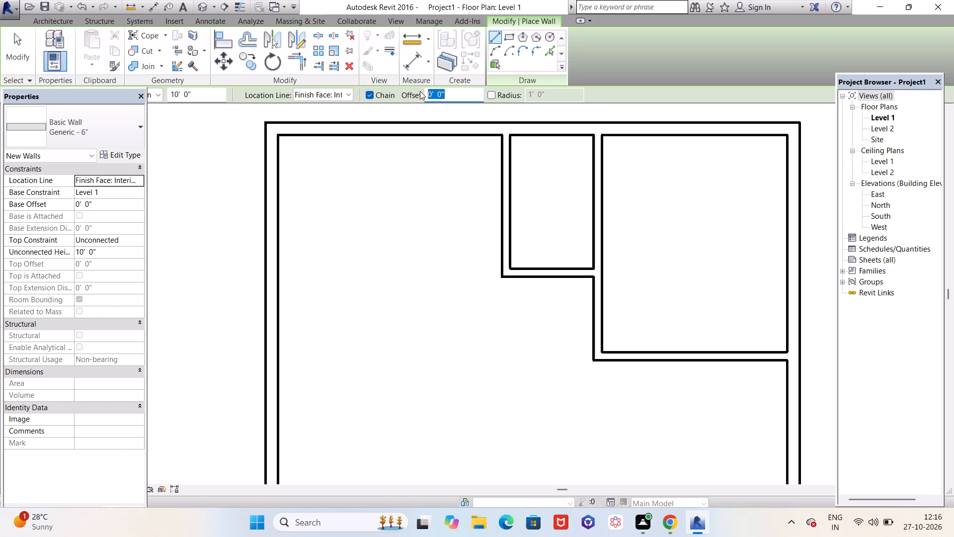
{"action": "type", "text": "3'"}
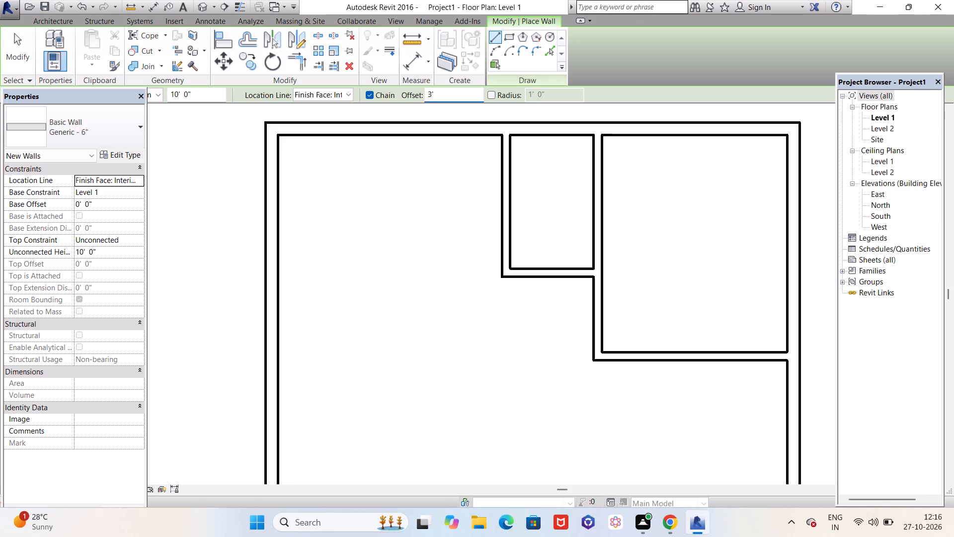
{"action": "type", "text": "11"}
{"action": "key", "text": "shift+quotedbl"}
{"action": "key", "text": "Return"}
{"action": "left_click", "coordinate": [500, 135]}
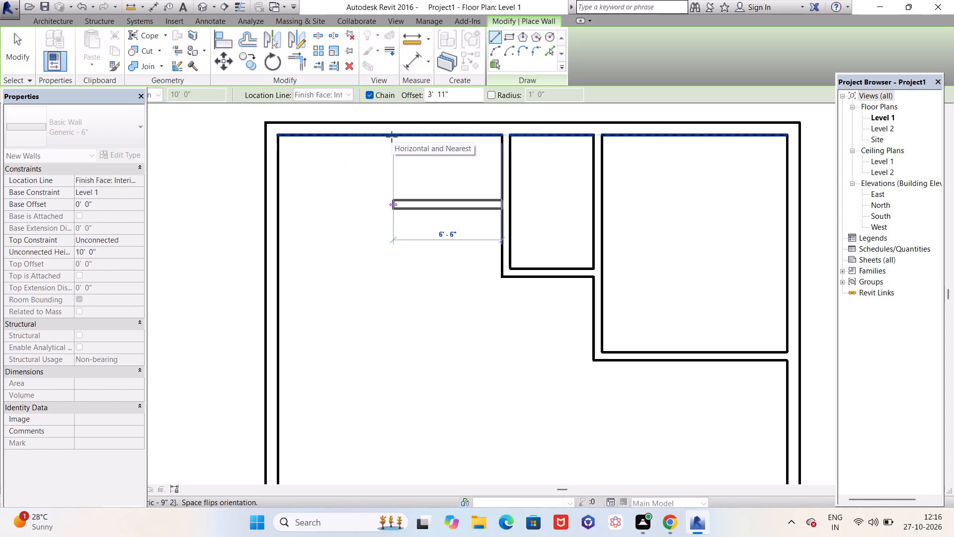
{"action": "type", "text": "13'2\""}
{"action": "key", "text": "Return"}
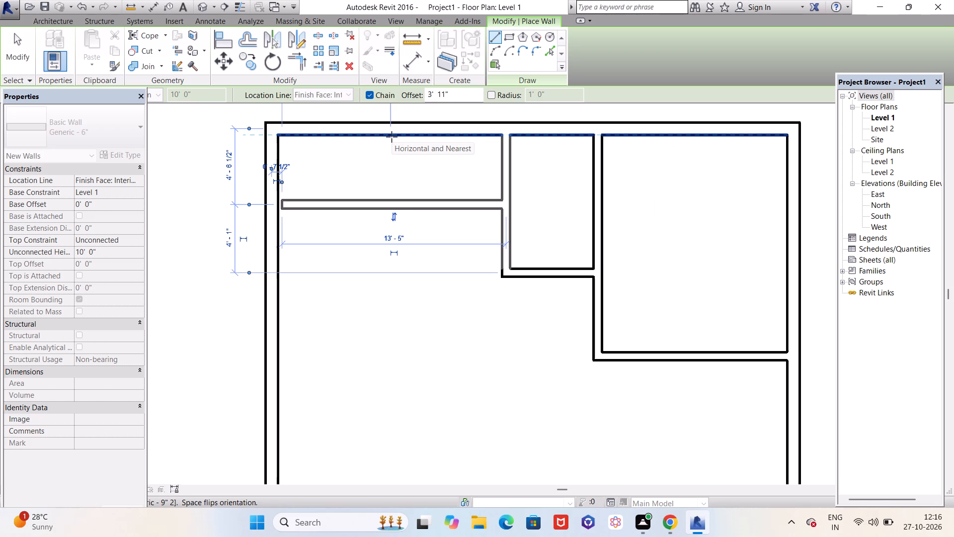
{"action": "scroll", "coordinate": [280, 209], "scroll_direction": "up", "scroll_amount": 5}
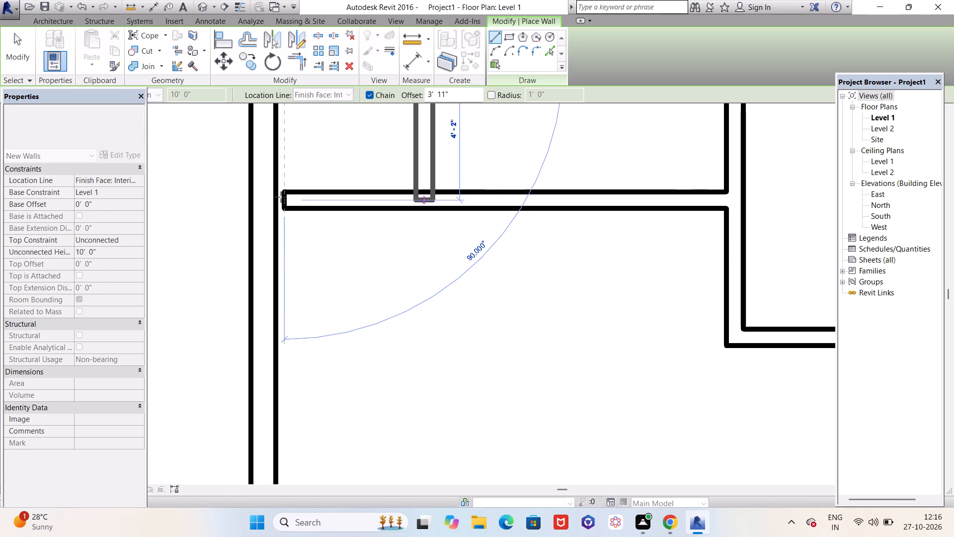
{"action": "scroll", "coordinate": [380, 275], "scroll_direction": "down", "scroll_amount": 6}
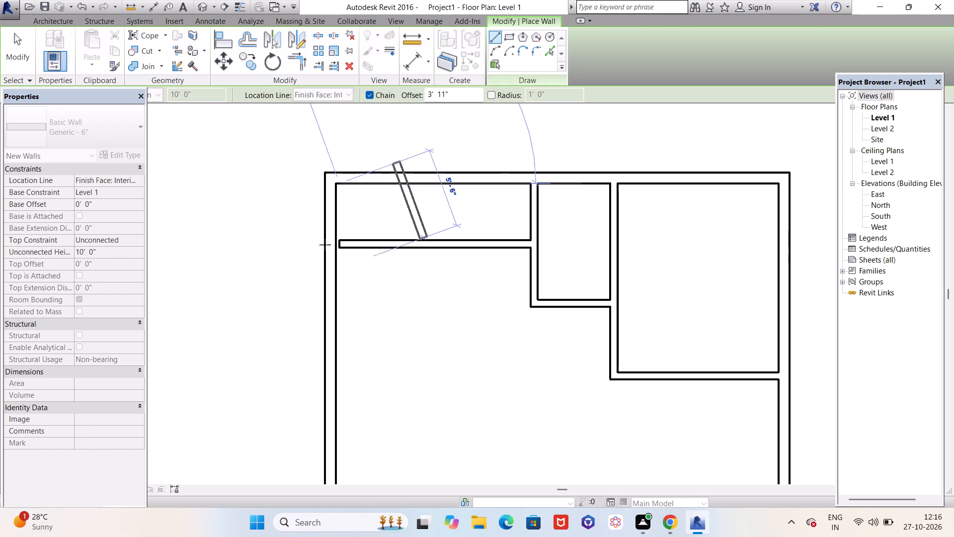
{"action": "key", "text": "Escape"}
Check the gap between the new east-west partition's west end and the west outer wall's interior face.
{"action": "scroll", "coordinate": [345, 234], "scroll_direction": "up", "scroll_amount": 8}
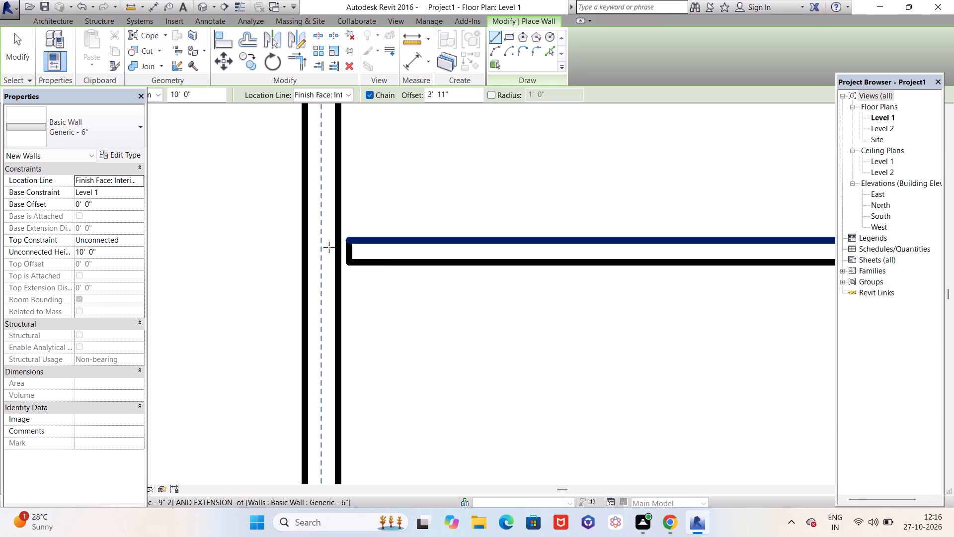
{"action": "left_click", "coordinate": [416, 38]}
{"action": "scroll", "coordinate": [330, 237], "scroll_direction": "up", "scroll_amount": 4}
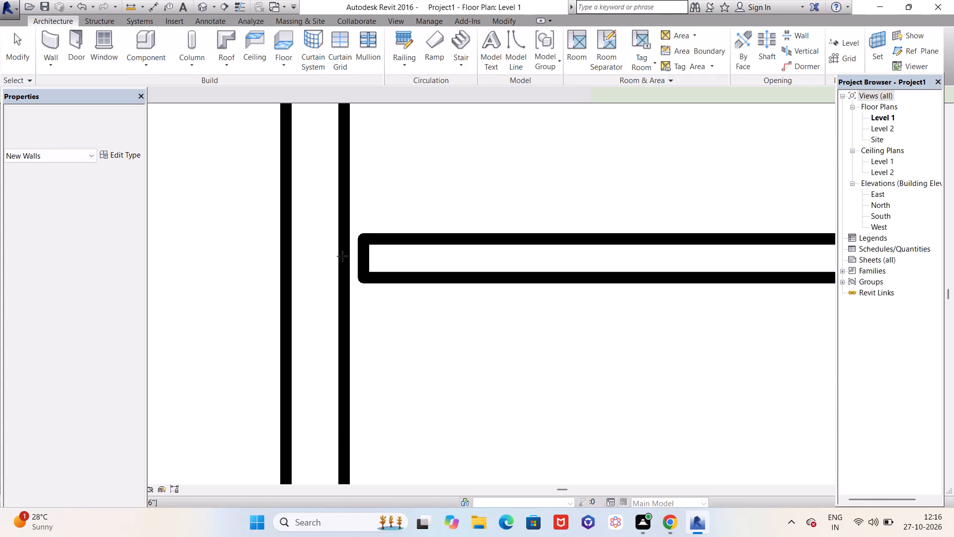
{"action": "left_click", "coordinate": [364, 249]}
{"action": "scroll", "coordinate": [341, 246], "scroll_direction": "up", "scroll_amount": 4}
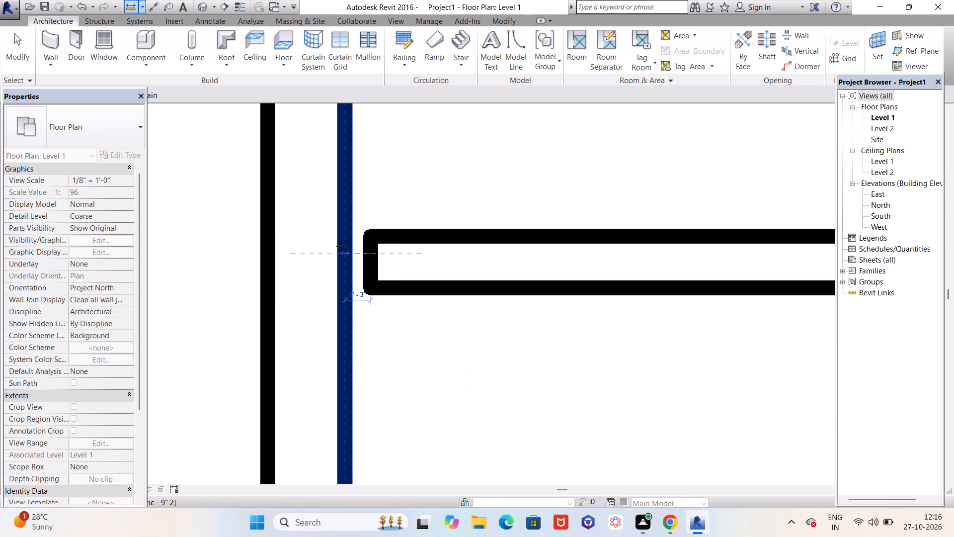
{"action": "scroll", "coordinate": [341, 246], "scroll_direction": "up", "scroll_amount": 6}
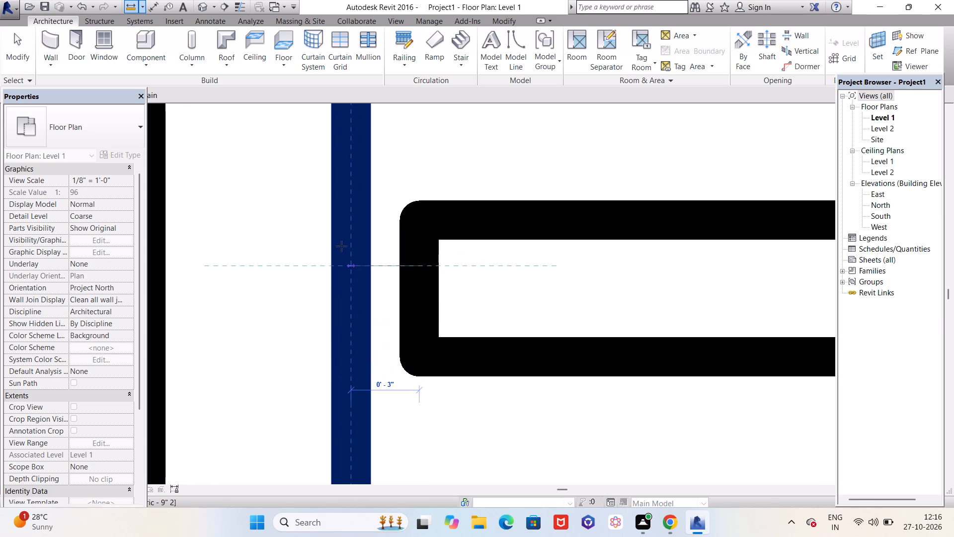
{"action": "key", "text": "Escape"}
Extend the new east-west partition's west end to join the west outer wall, closing the gap.
{"action": "scroll", "coordinate": [341, 246], "scroll_direction": "down", "scroll_amount": 11}
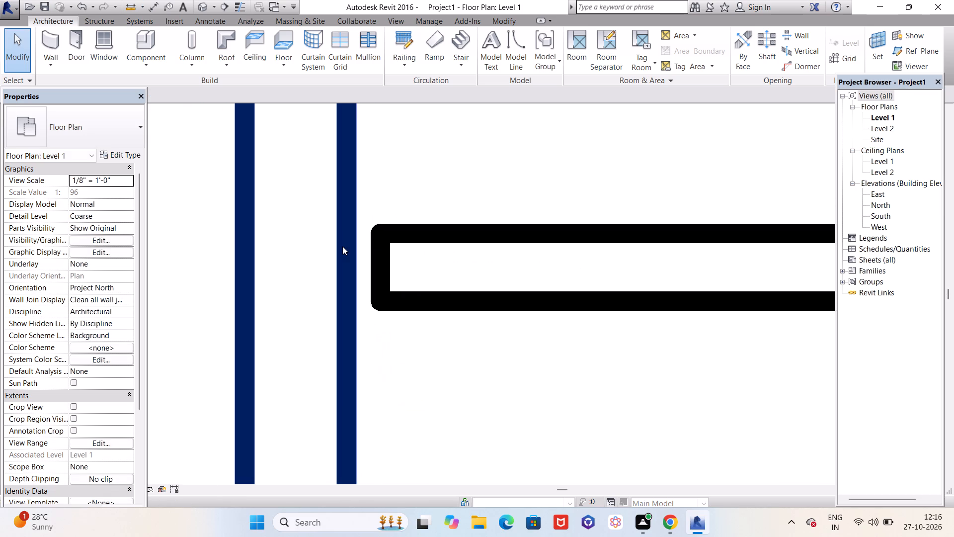
{"action": "scroll", "coordinate": [342, 246], "scroll_direction": "down", "scroll_amount": 9}
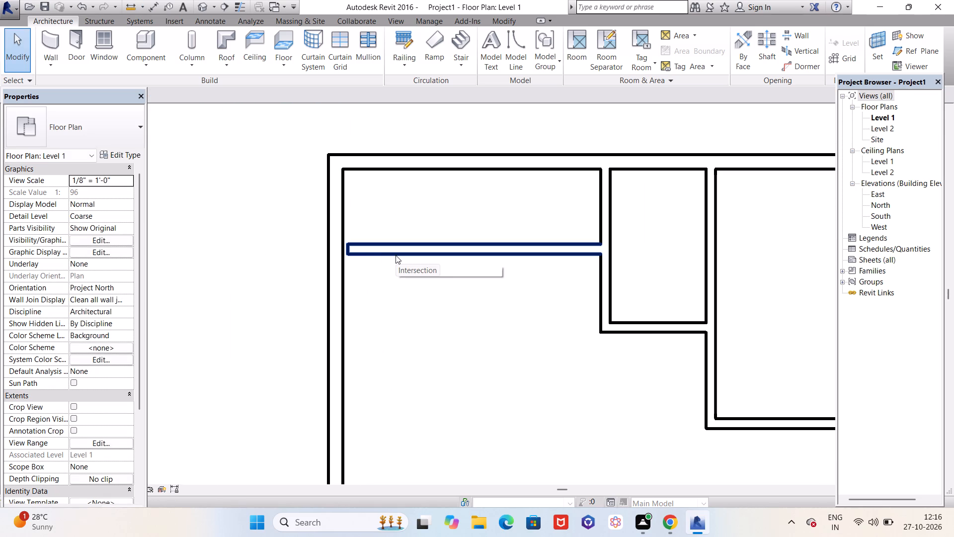
{"action": "left_click", "coordinate": [396, 255]}
{"action": "scroll", "coordinate": [351, 258], "scroll_direction": "up", "scroll_amount": 12}
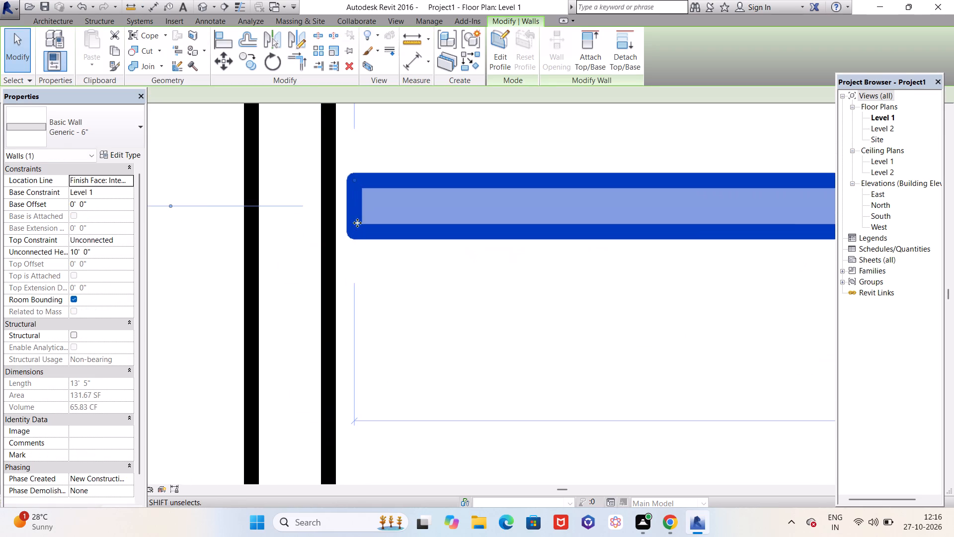
{"action": "left_click_drag", "start_coordinate": [355, 180], "coordinate": [330, 179]}
{"action": "scroll", "coordinate": [370, 237], "scroll_direction": "down", "scroll_amount": 5}
{"action": "key", "text": "Escape"}
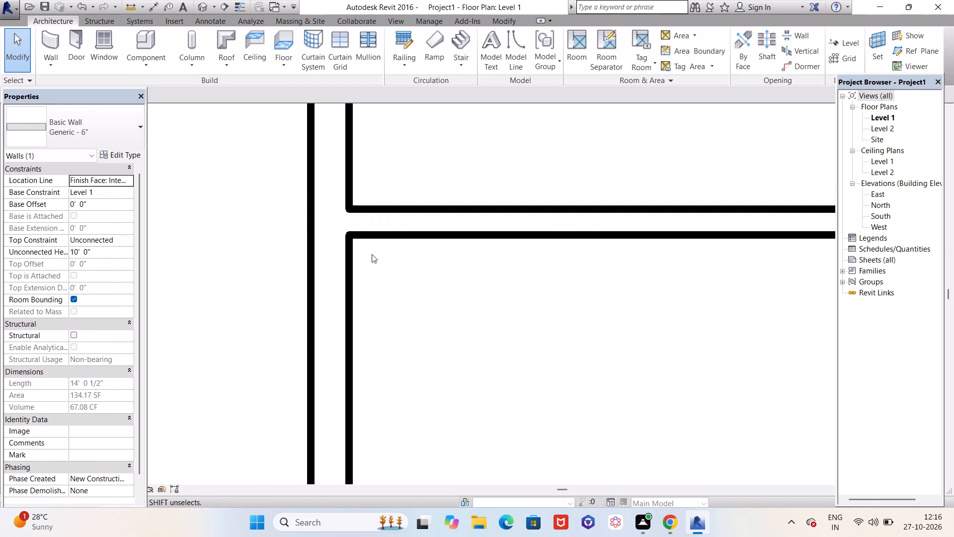
Start another Generic - 6" wall with location line Finish Face: Interior and open its offset value for editing.
{"action": "scroll", "coordinate": [360, 263], "scroll_direction": "down", "scroll_amount": 6}
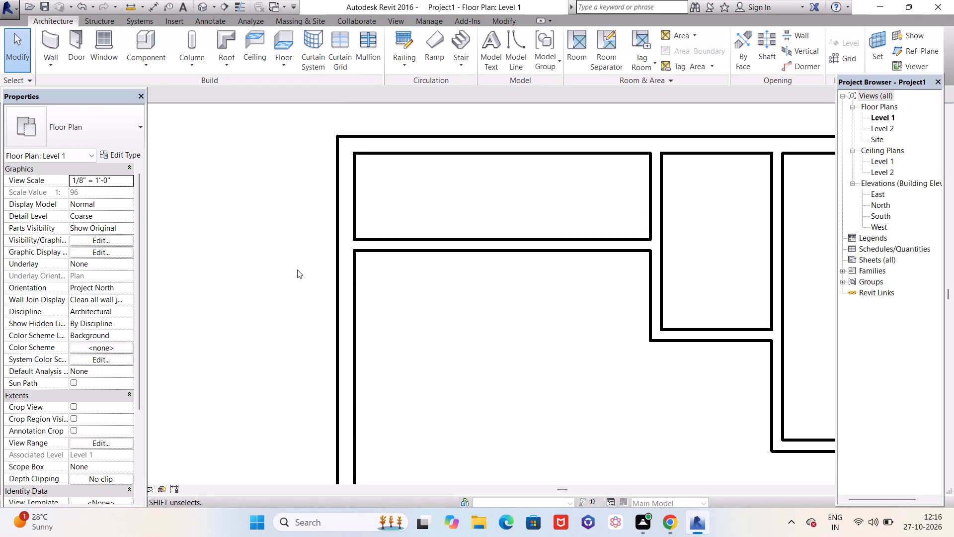
{"action": "scroll", "coordinate": [297, 269], "scroll_direction": "down", "scroll_amount": 4}
{"action": "scroll", "coordinate": [378, 290], "scroll_direction": "down", "scroll_amount": 2}
{"action": "middle_click_drag", "start_coordinate": [378, 331], "coordinate": [371, 226]}
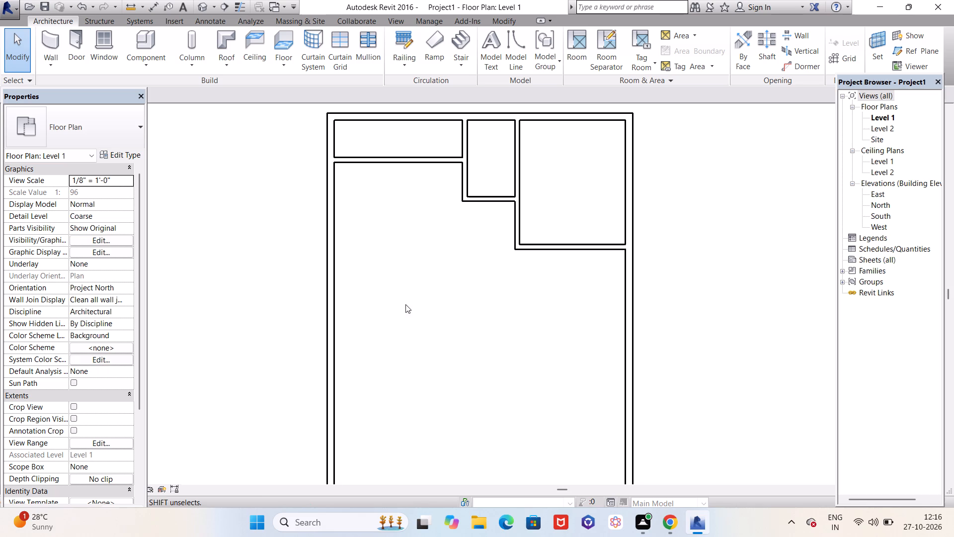
{"action": "middle_click_drag", "start_coordinate": [401, 278], "coordinate": [394, 260]}
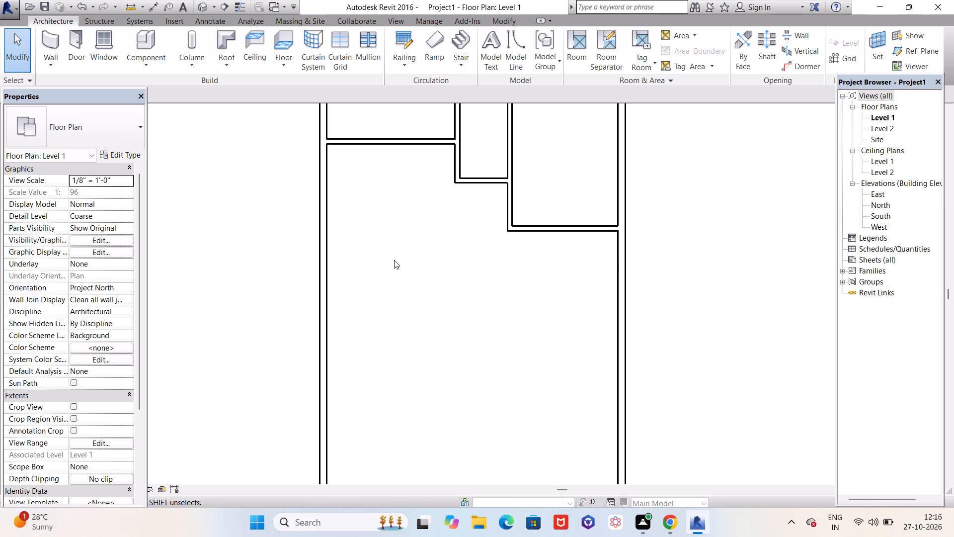
{"action": "scroll", "coordinate": [396, 263], "scroll_direction": "down", "scroll_amount": 2}
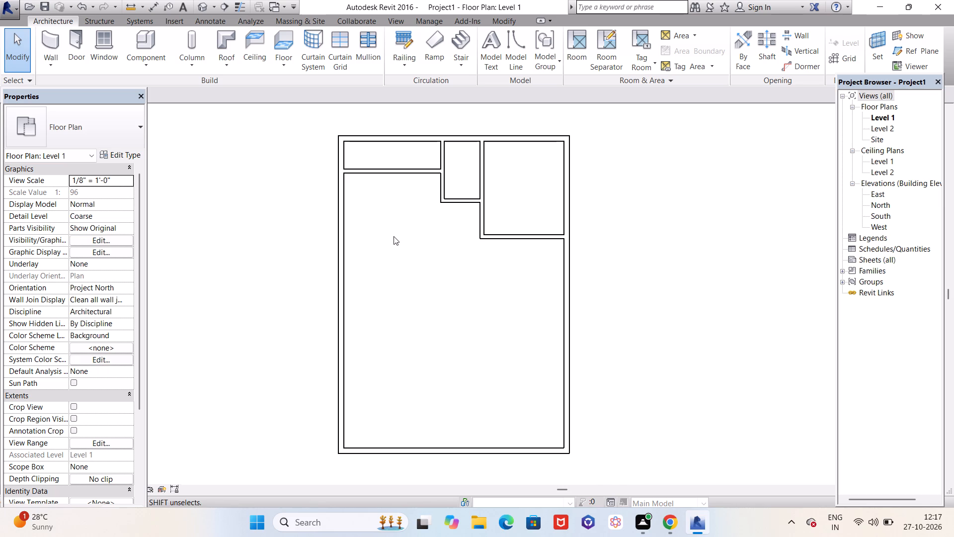
{"action": "left_click", "coordinate": [52, 34]}
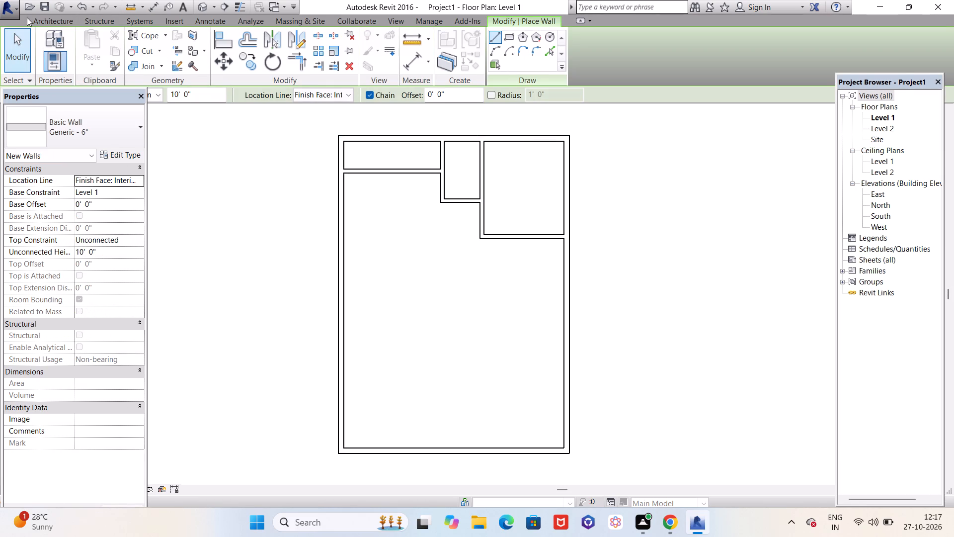
{"action": "left_click", "coordinate": [38, 15]}
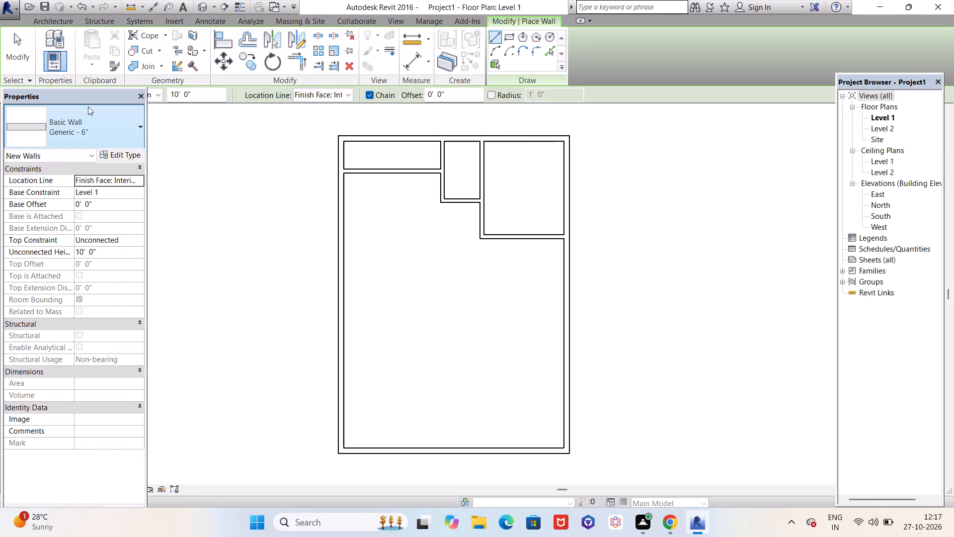
{"action": "left_click", "coordinate": [82, 117]}
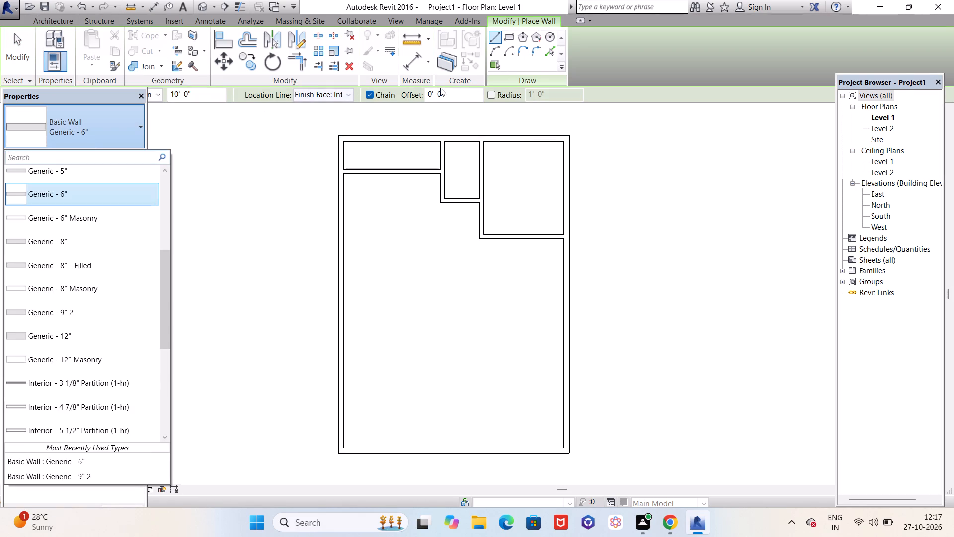
{"action": "left_click_drag", "start_coordinate": [449, 91], "coordinate": [393, 99]}
{"action": "left_click_drag", "start_coordinate": [443, 94], "coordinate": [431, 94]}
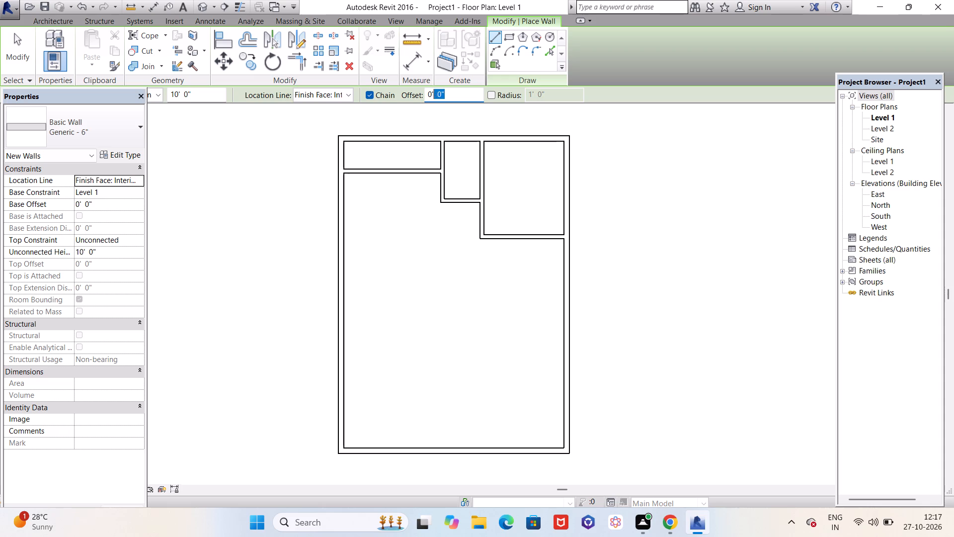
{"action": "left_click_drag", "start_coordinate": [431, 94], "coordinate": [427, 94]}
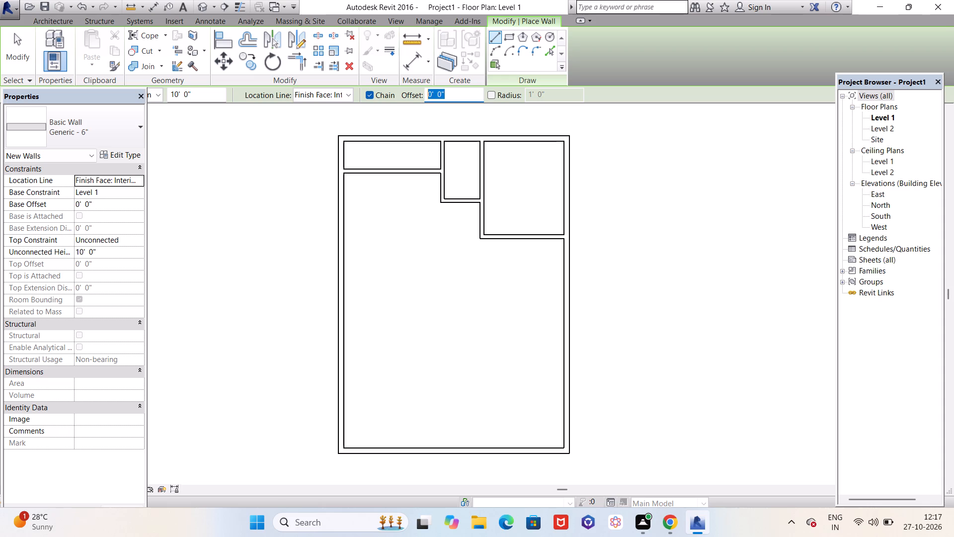
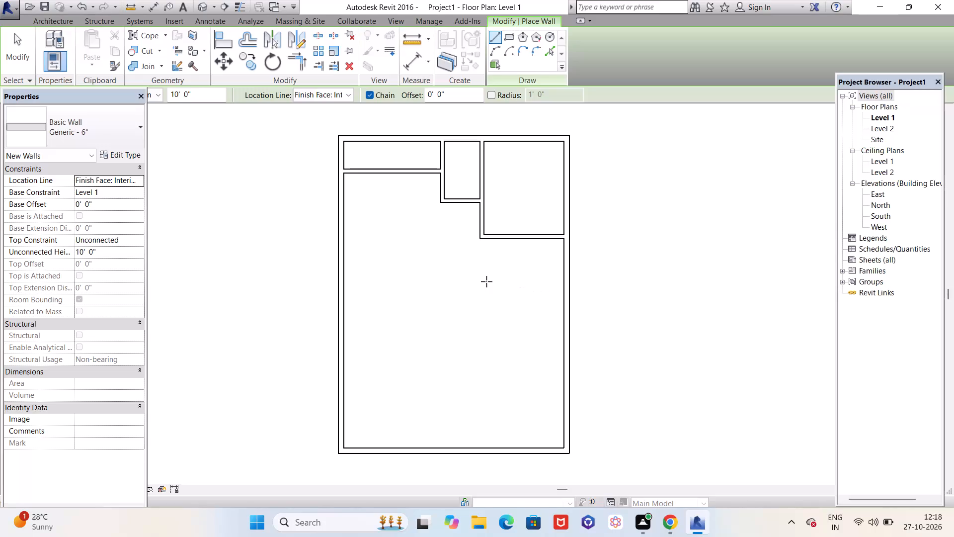
Draw a Generic - 6" wall west to the outer wall, offset 16'1" south of the northwest room's south partition face.
{"action": "scroll", "coordinate": [480, 280], "scroll_direction": "down", "scroll_amount": 2}
{"action": "scroll", "coordinate": [436, 235], "scroll_direction": "up", "scroll_amount": 3}
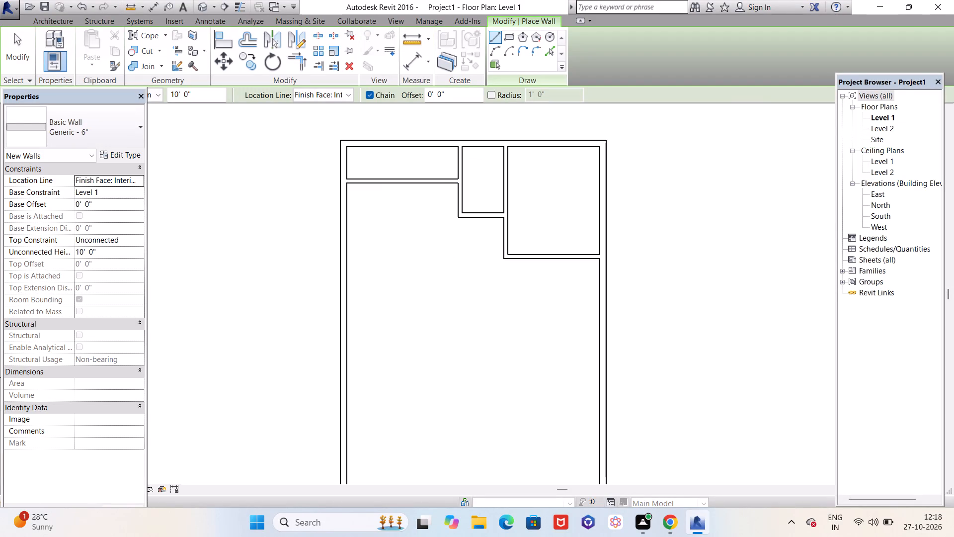
{"action": "left_click_drag", "start_coordinate": [458, 96], "coordinate": [417, 90]}
{"action": "key", "text": "BackSpace"}
{"action": "type", "text": "16'1\""}
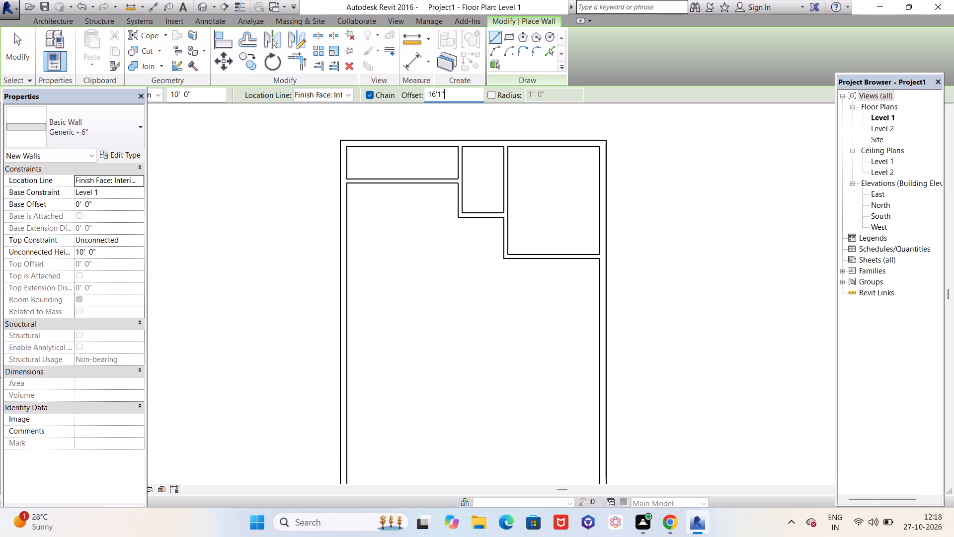
{"action": "key", "text": "Return"}
{"action": "left_click", "coordinate": [458, 184]}
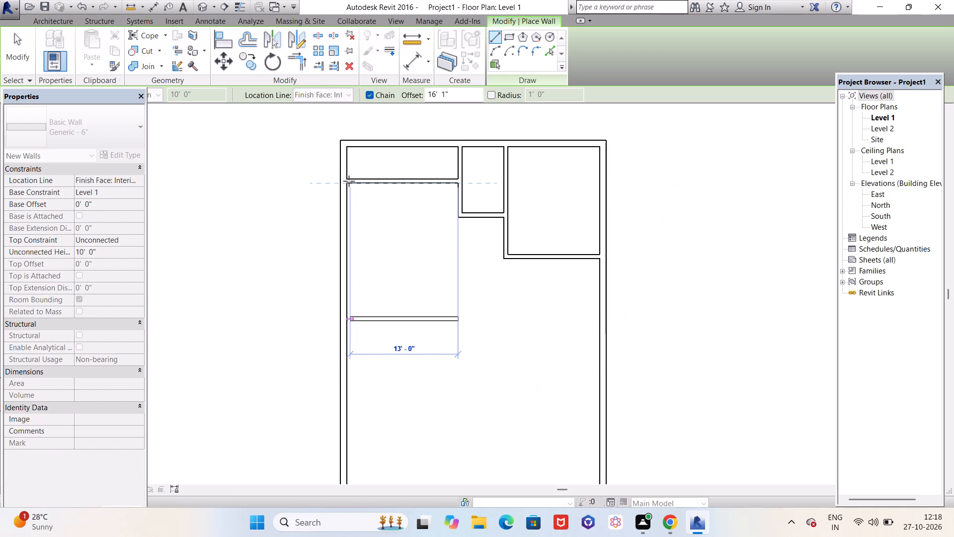
{"action": "scroll", "coordinate": [346, 183], "scroll_direction": "up", "scroll_amount": 5}
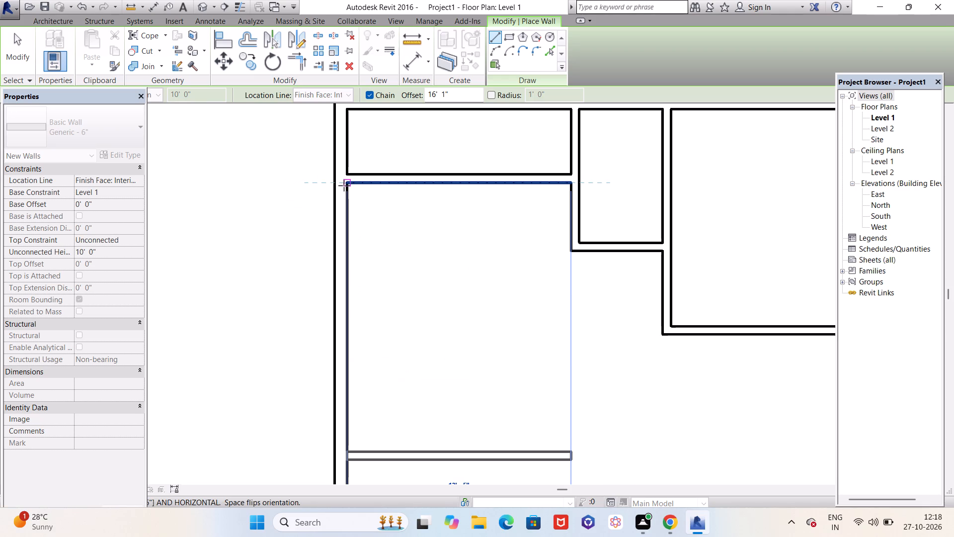
{"action": "left_click", "coordinate": [346, 185]}
{"action": "scroll", "coordinate": [392, 227], "scroll_direction": "down", "scroll_amount": 2}
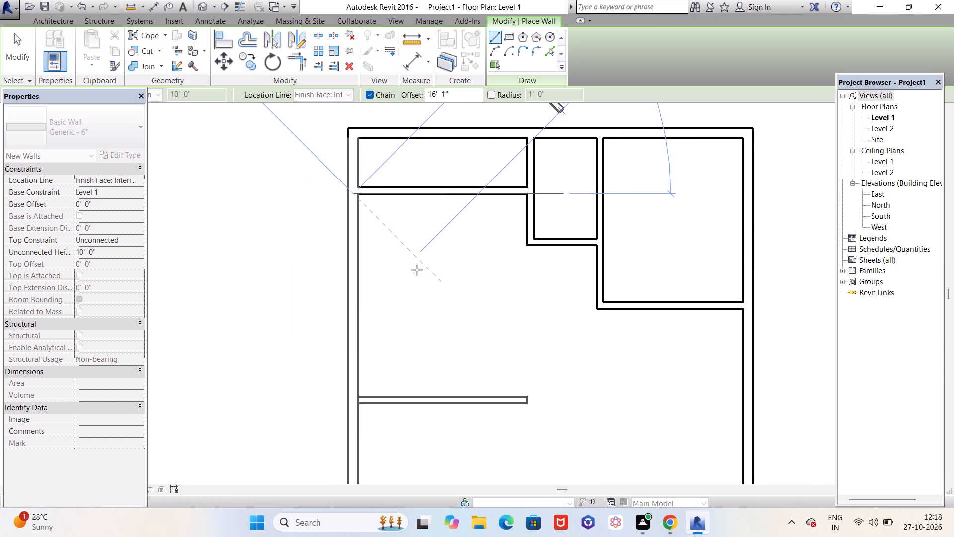
{"action": "key", "text": "Escape"}
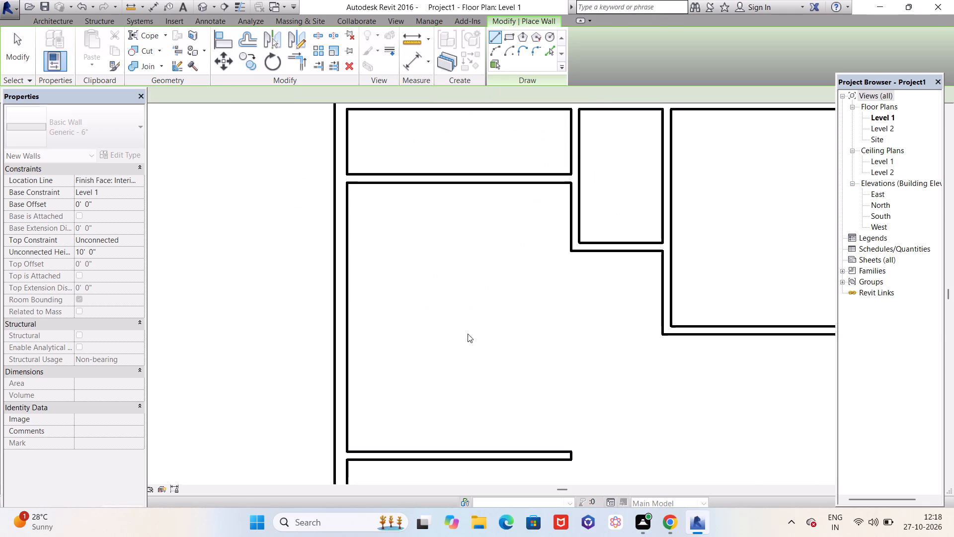
Set the wall offset to 13'5" for a north-south partition.
{"action": "scroll", "coordinate": [469, 317], "scroll_direction": "down", "scroll_amount": 5}
{"action": "middle_click_drag", "start_coordinate": [471, 362], "coordinate": [471, 329]}
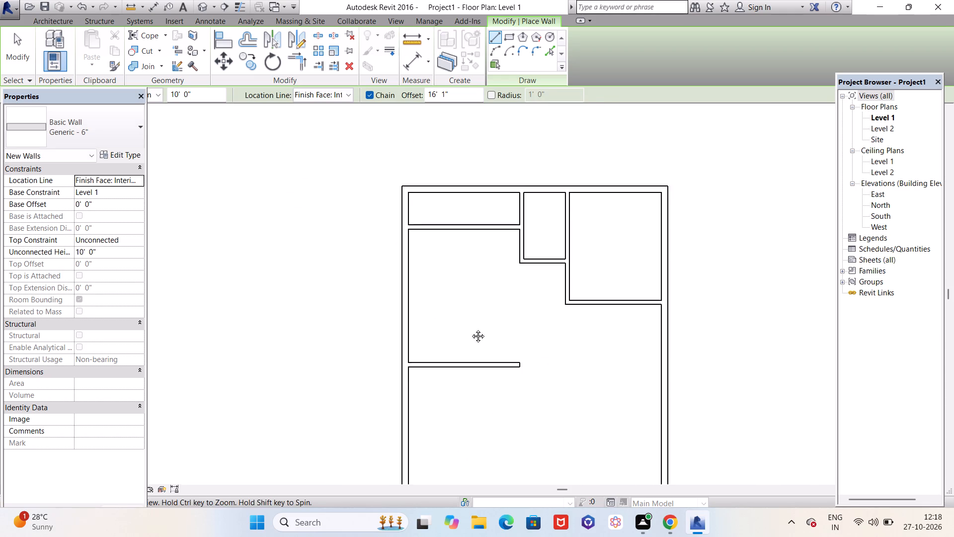
{"action": "middle_click_drag", "start_coordinate": [471, 329], "coordinate": [467, 295]}
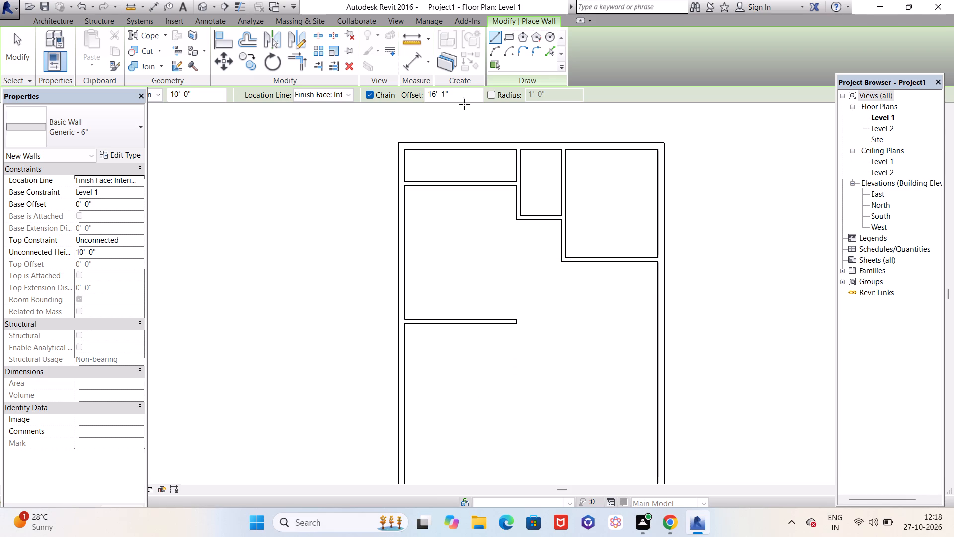
{"action": "left_click_drag", "start_coordinate": [463, 94], "coordinate": [422, 94]}
{"action": "type", "text": "13"}
{"action": "key", "text": "apostrophe"}
{"action": "type", "text": "5\""}
{"action": "key", "text": "Return"}
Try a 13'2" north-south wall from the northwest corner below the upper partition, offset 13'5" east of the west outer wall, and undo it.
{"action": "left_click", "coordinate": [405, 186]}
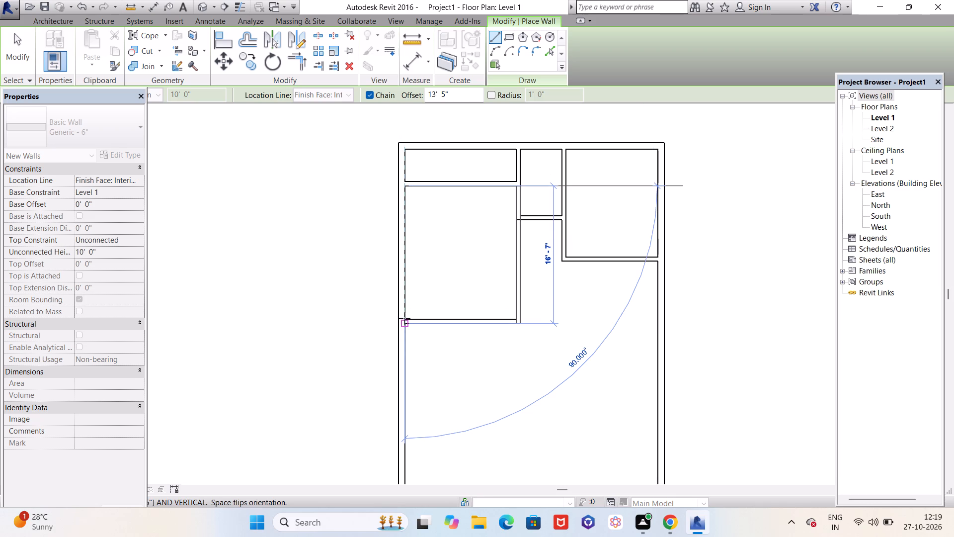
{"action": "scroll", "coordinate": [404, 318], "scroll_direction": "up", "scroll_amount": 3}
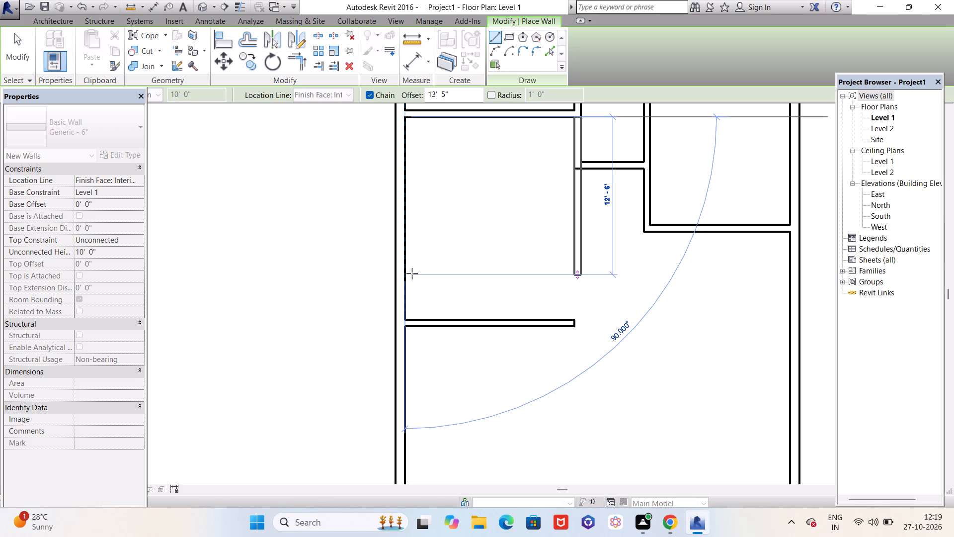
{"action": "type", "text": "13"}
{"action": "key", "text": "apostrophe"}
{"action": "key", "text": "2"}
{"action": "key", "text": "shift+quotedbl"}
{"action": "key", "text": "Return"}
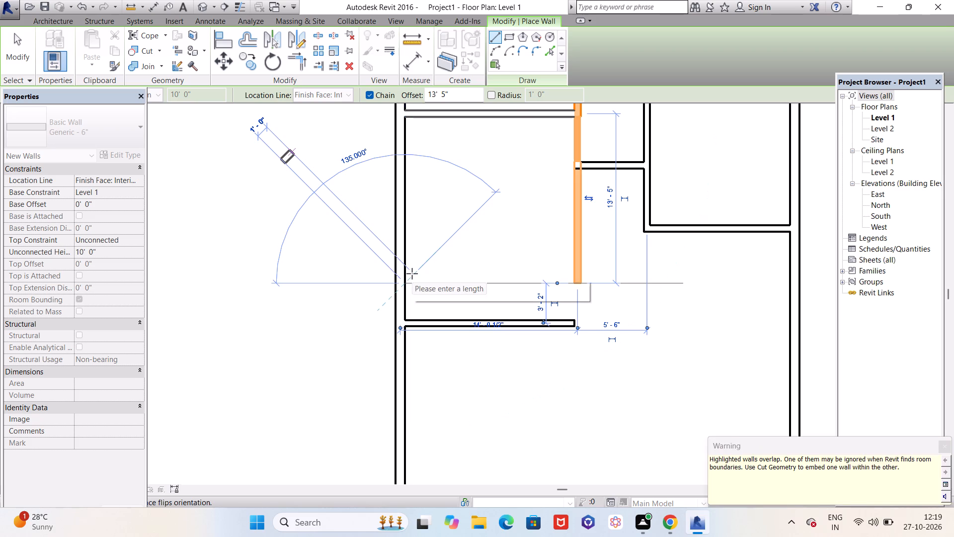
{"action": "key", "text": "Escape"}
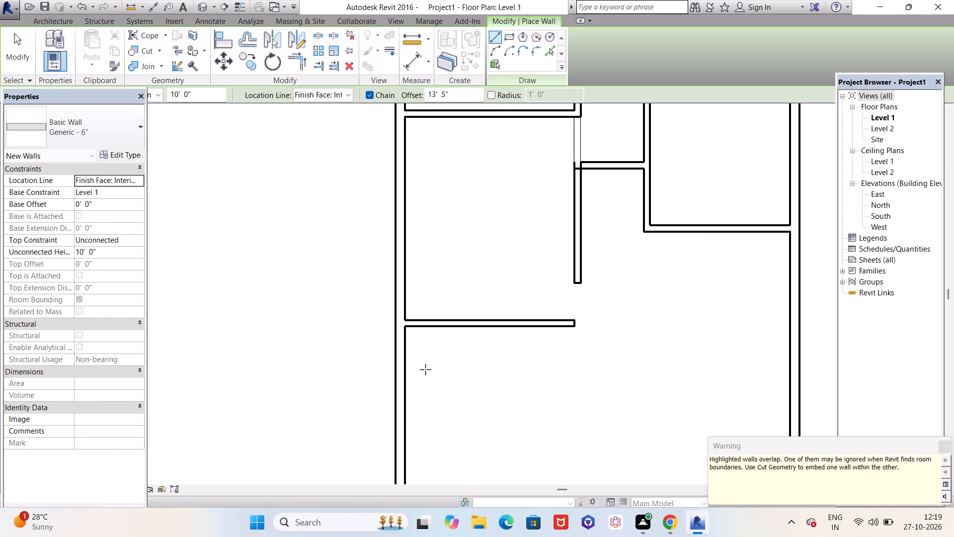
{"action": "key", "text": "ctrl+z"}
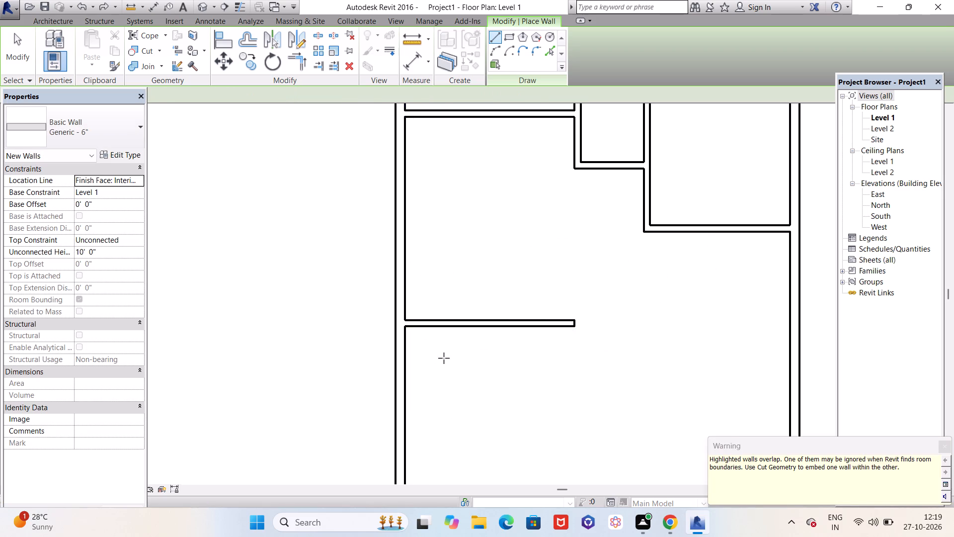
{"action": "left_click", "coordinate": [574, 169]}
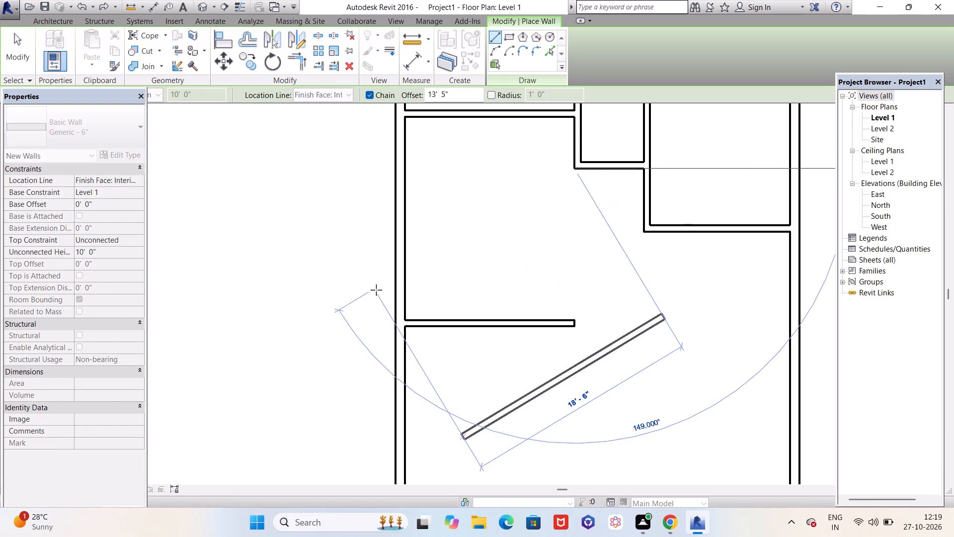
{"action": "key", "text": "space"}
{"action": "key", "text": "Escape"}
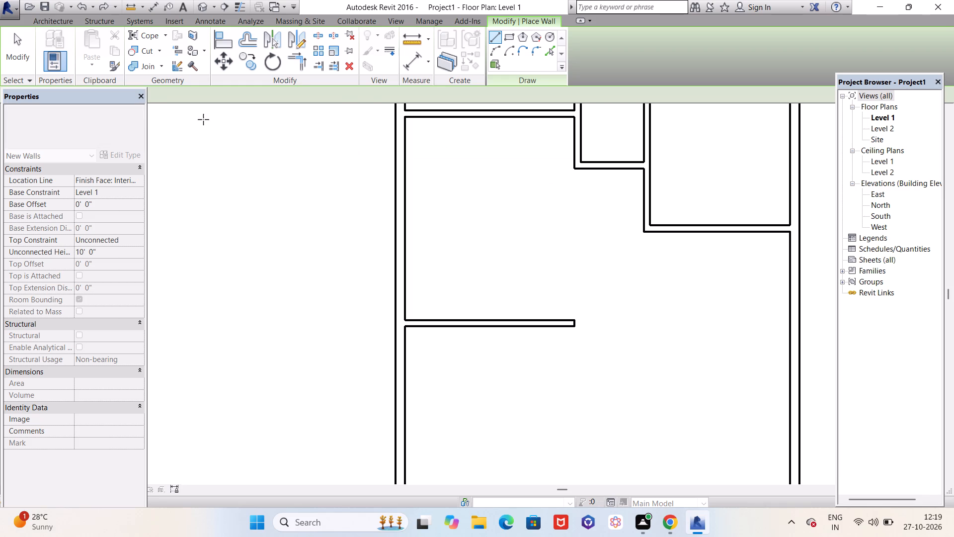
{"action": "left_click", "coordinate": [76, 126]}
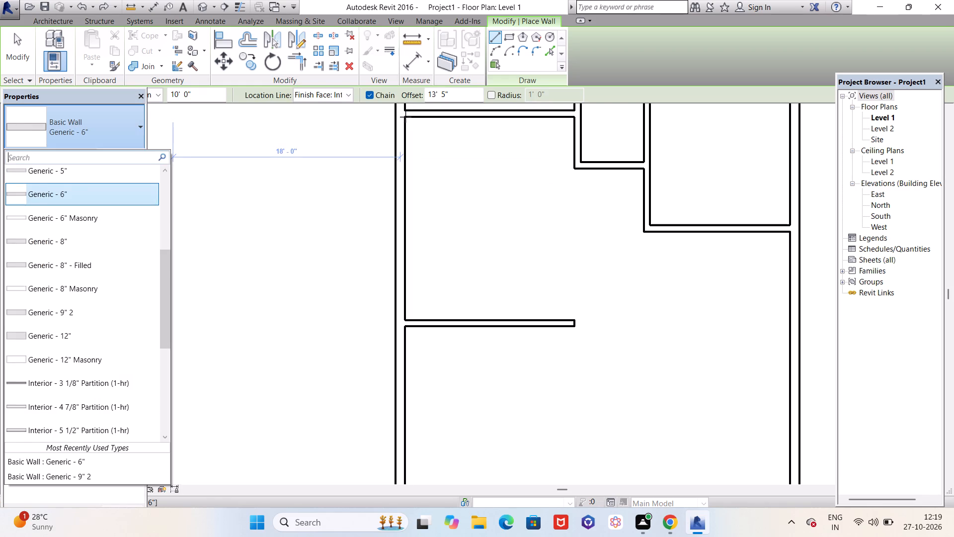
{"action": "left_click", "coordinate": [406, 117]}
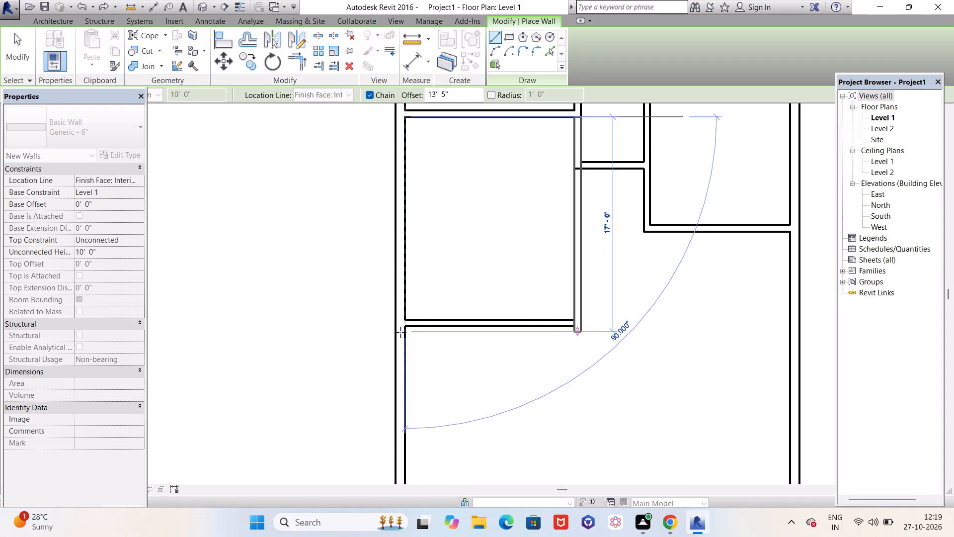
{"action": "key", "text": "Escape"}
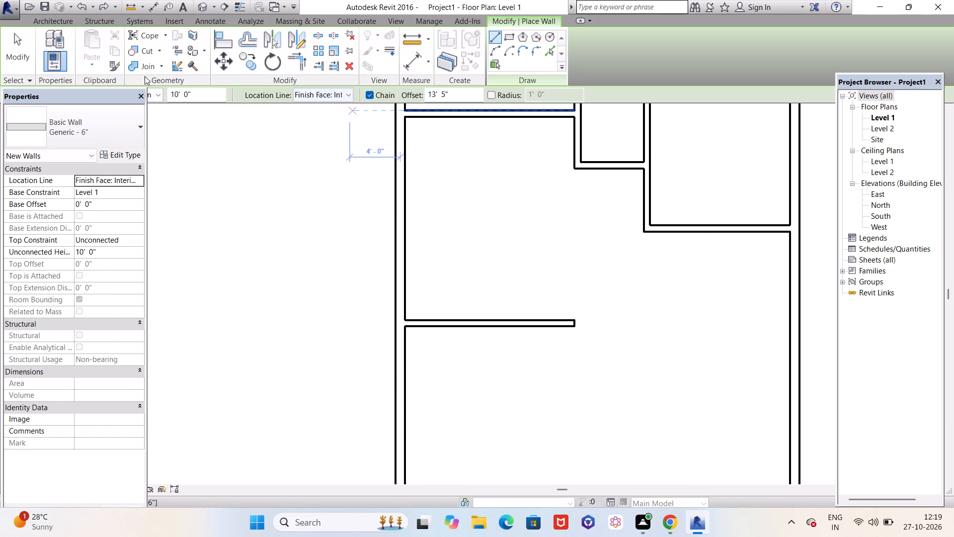
Draw a 12'0" Generic - 6" wall north from the new partition's north face, offset 13'5" east of the west outer wall's interior face.
{"action": "left_click", "coordinate": [405, 317]}
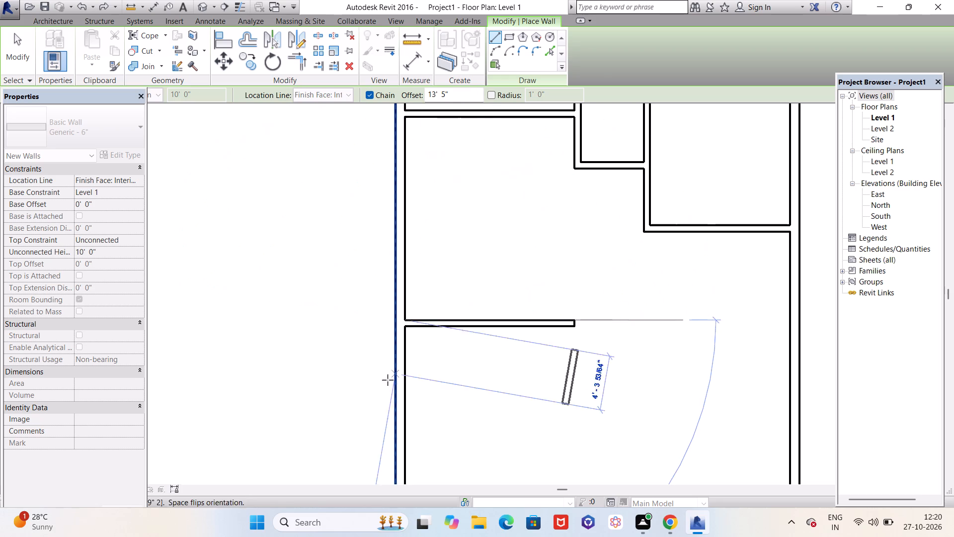
{"action": "key", "text": "space"}
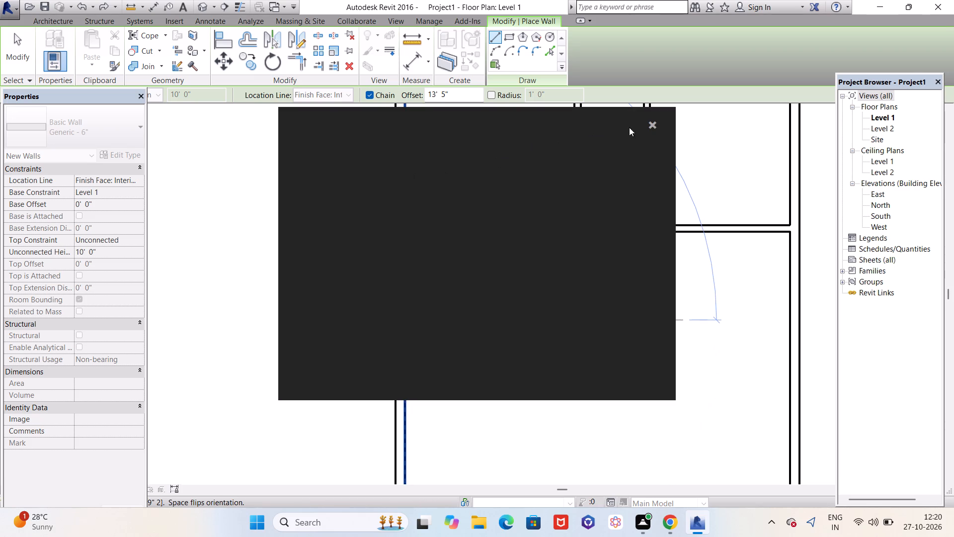
{"action": "left_click", "coordinate": [647, 127]}
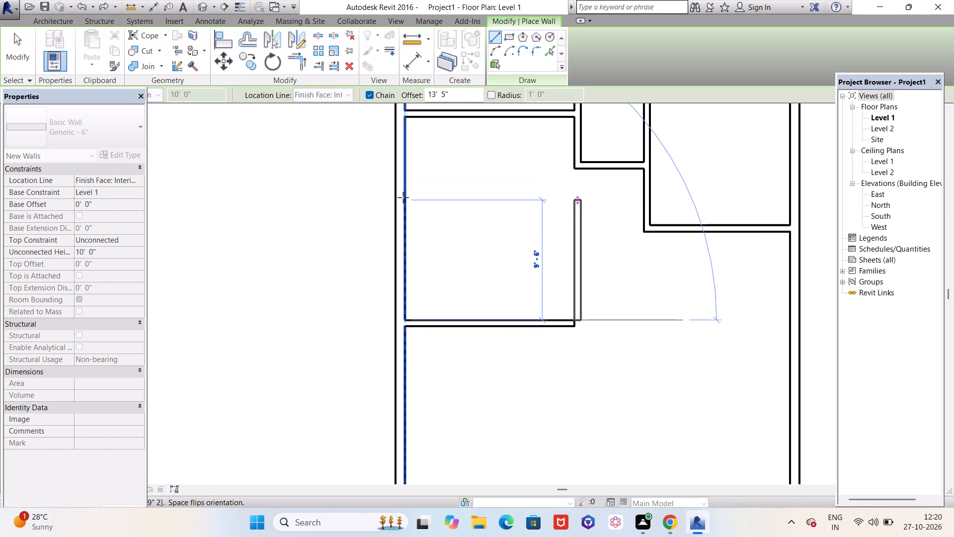
{"action": "left_click", "coordinate": [398, 166]}
{"action": "key", "text": "Escape"}
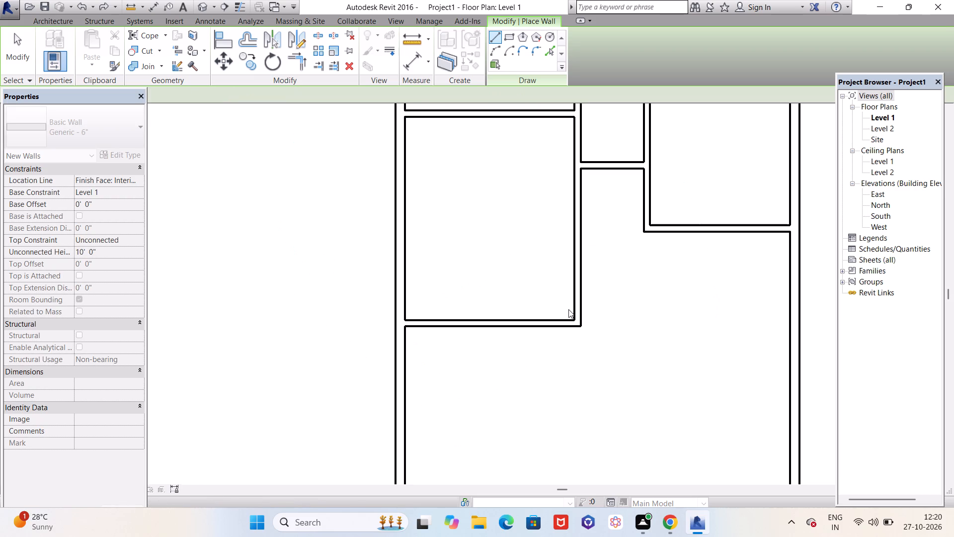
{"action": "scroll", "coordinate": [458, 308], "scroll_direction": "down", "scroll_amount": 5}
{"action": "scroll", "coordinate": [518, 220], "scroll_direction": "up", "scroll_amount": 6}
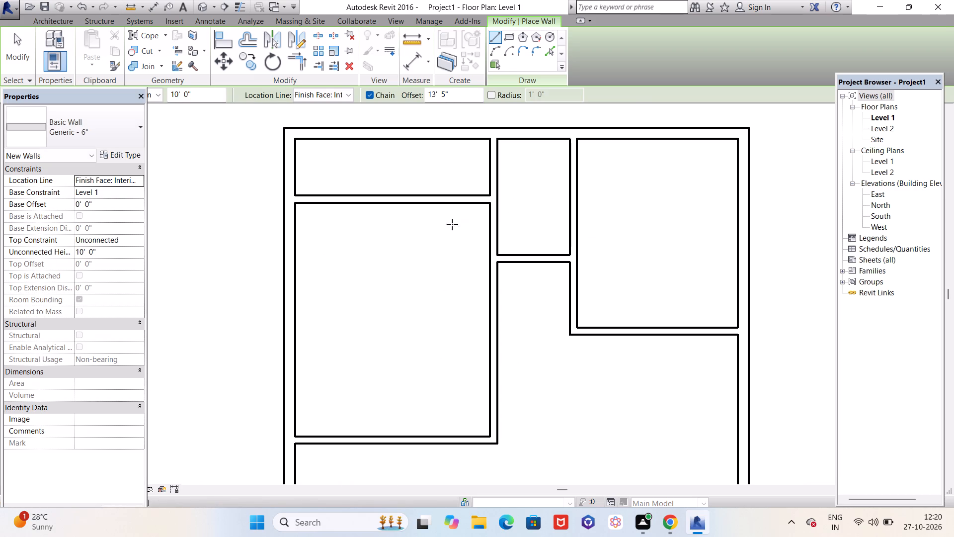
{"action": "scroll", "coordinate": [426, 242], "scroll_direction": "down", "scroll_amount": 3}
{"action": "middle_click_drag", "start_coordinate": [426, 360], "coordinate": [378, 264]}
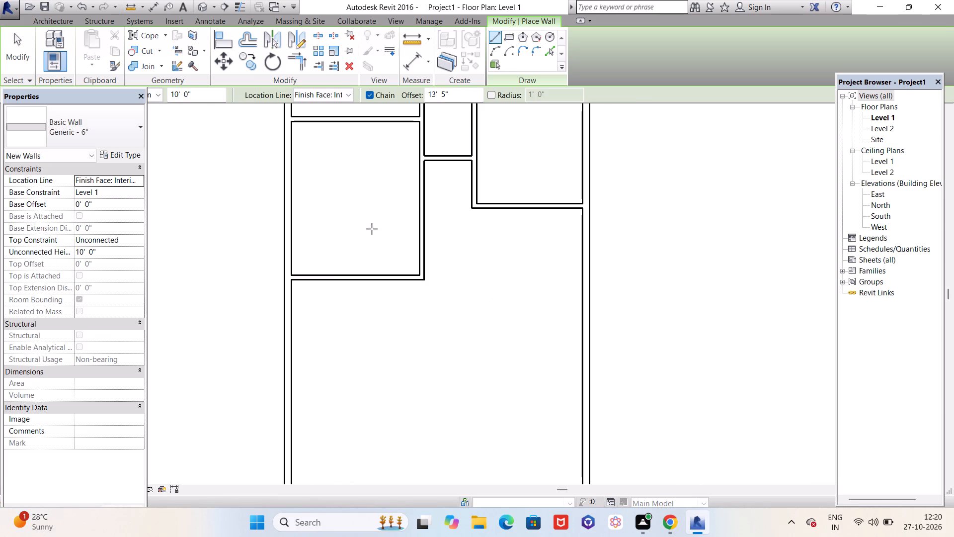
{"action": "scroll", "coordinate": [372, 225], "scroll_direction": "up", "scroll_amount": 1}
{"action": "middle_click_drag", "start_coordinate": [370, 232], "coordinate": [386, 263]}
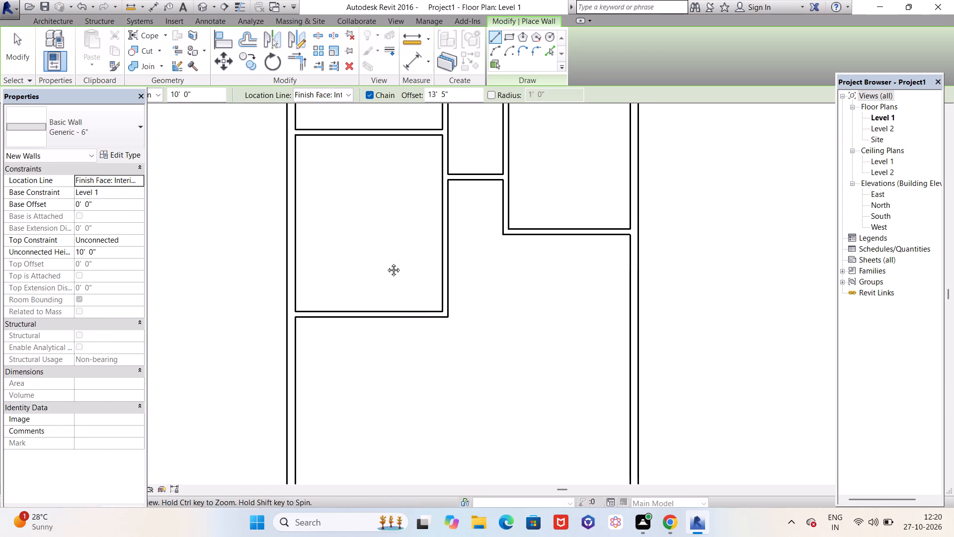
Undo the last 12'0" north-south wall drawn up from the new partition and end wall placement.
{"action": "middle_click_drag", "start_coordinate": [386, 263], "coordinate": [387, 263]}
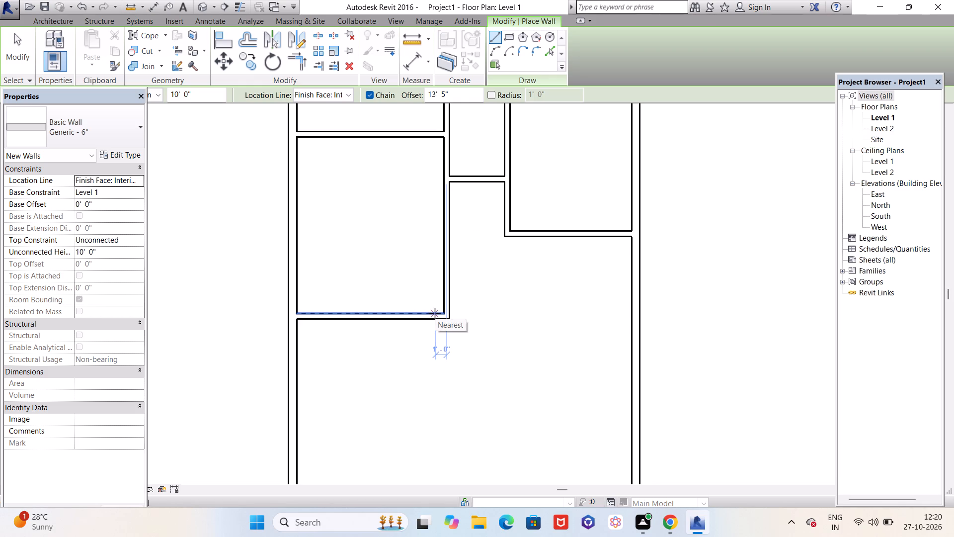
{"action": "key", "text": "ctrl+z"}
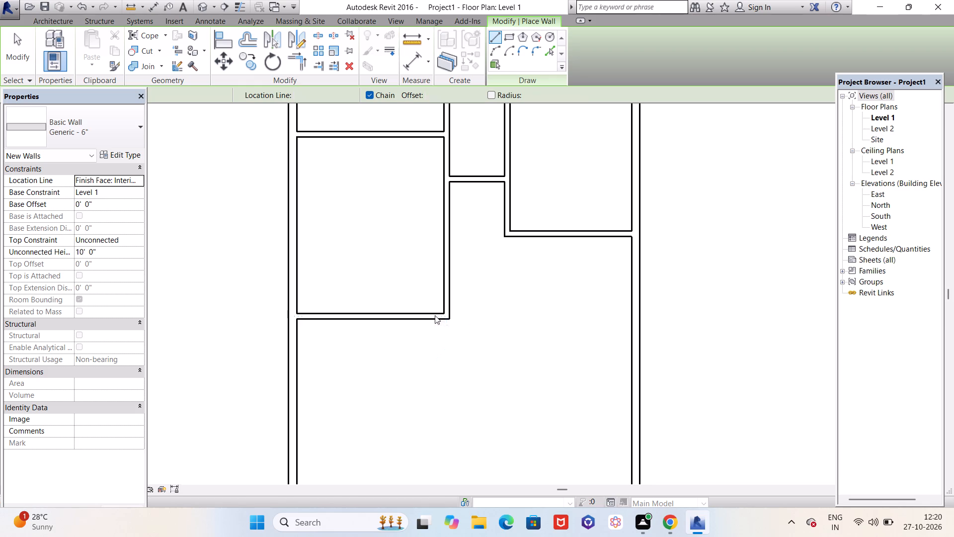
{"action": "left_click", "coordinate": [435, 315]}
{"action": "key", "text": "Escape"}
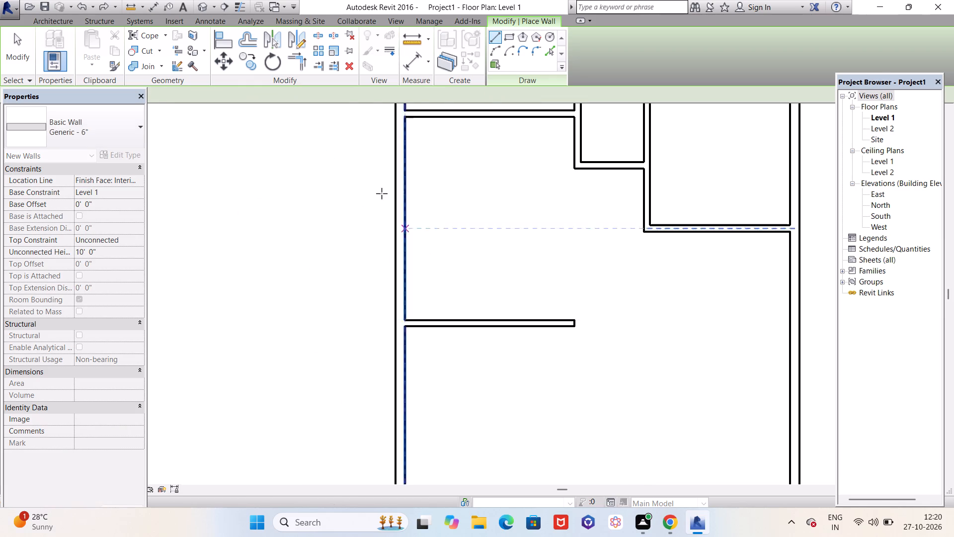
Use Trim/Extend to Corner to join the new east-west partition with the north-south partition to its north, closing the west room.
{"action": "left_click", "coordinate": [296, 56]}
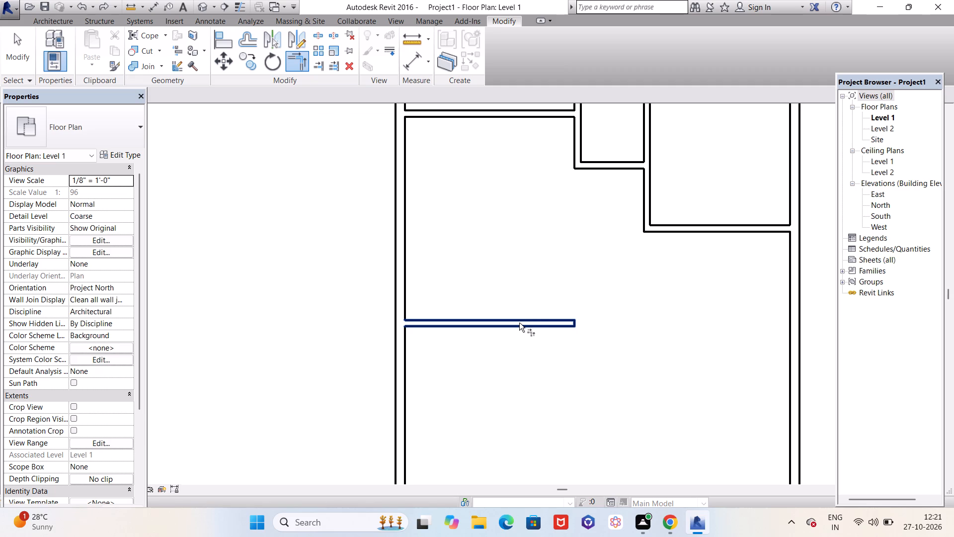
{"action": "left_click", "coordinate": [519, 323]}
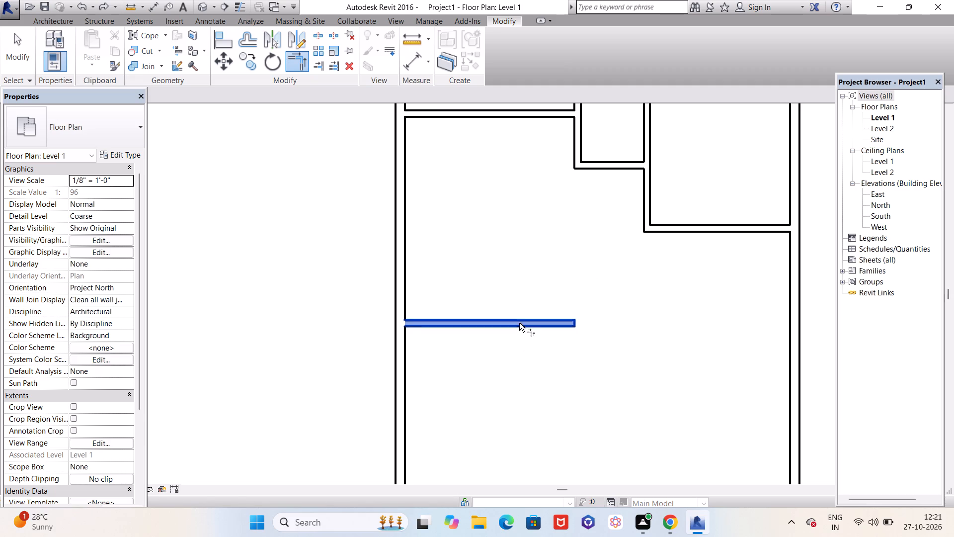
{"action": "left_click", "coordinate": [581, 167]}
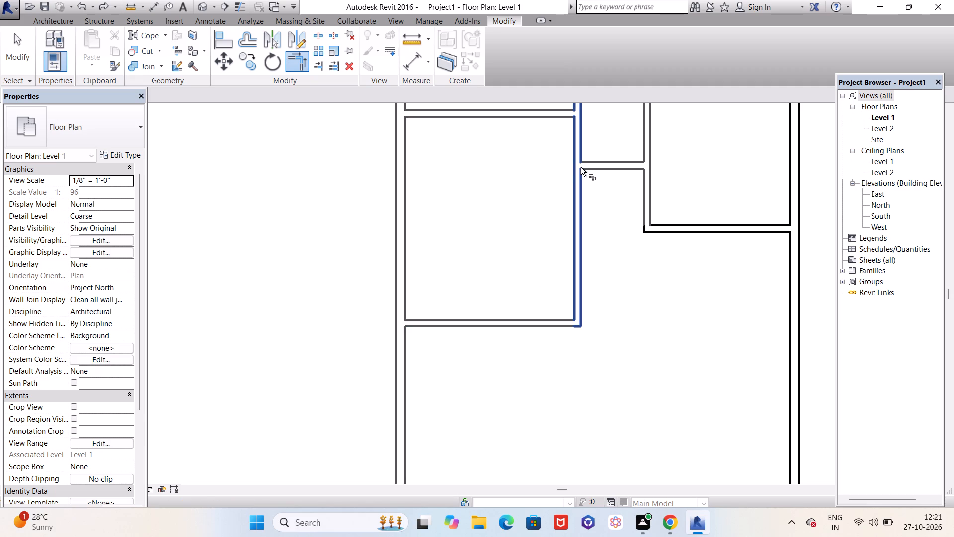
{"action": "scroll", "coordinate": [314, 338], "scroll_direction": "down", "scroll_amount": 2}
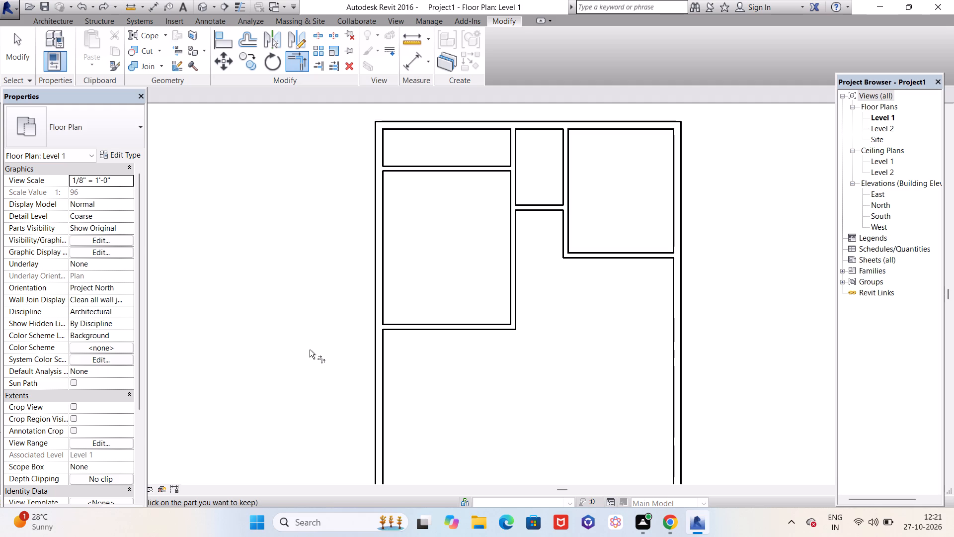
{"action": "key", "text": "Escape"}
Select the west room's south partition and examine its temporary dimension, cycling the witness lines between wall faces and centres.
{"action": "left_click", "coordinate": [418, 331]}
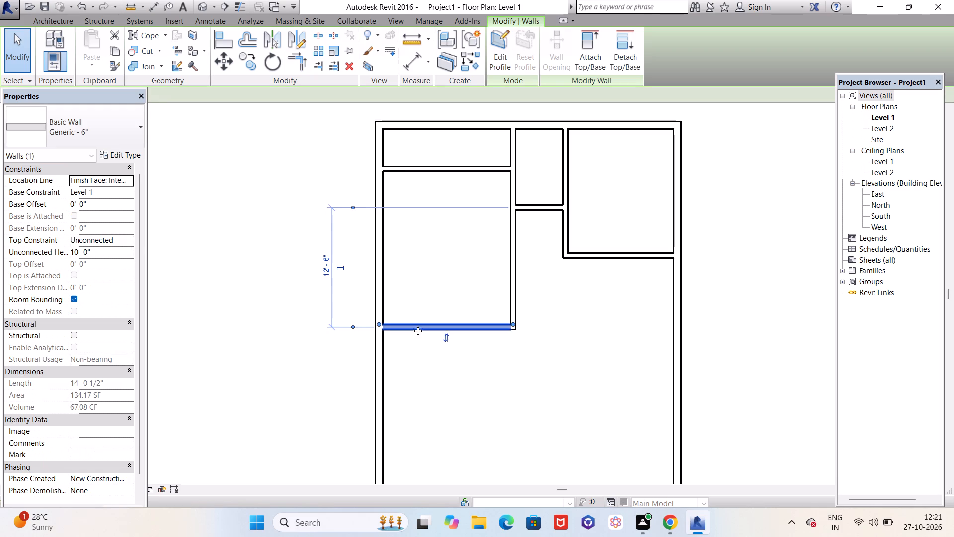
{"action": "scroll", "coordinate": [387, 313], "scroll_direction": "up", "scroll_amount": 3}
{"action": "scroll", "coordinate": [511, 326], "scroll_direction": "up", "scroll_amount": 3}
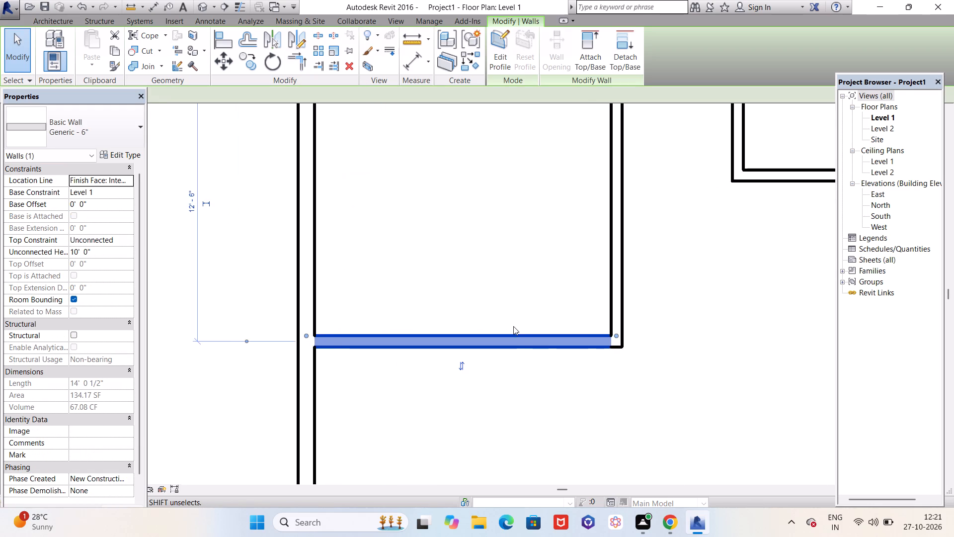
{"action": "scroll", "coordinate": [514, 327], "scroll_direction": "down", "scroll_amount": 3}
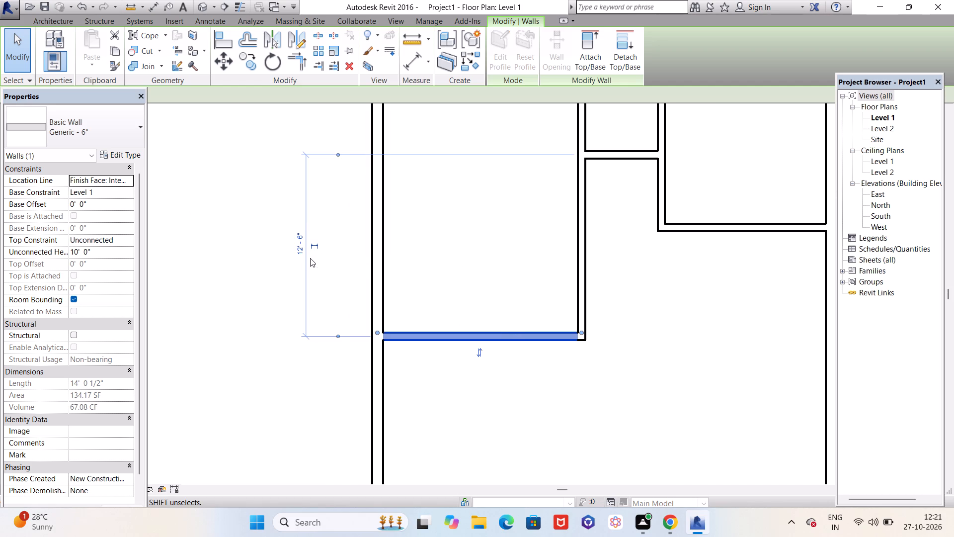
{"action": "scroll", "coordinate": [380, 340], "scroll_direction": "up", "scroll_amount": 3}
{"action": "scroll", "coordinate": [401, 367], "scroll_direction": "down", "scroll_amount": 2}
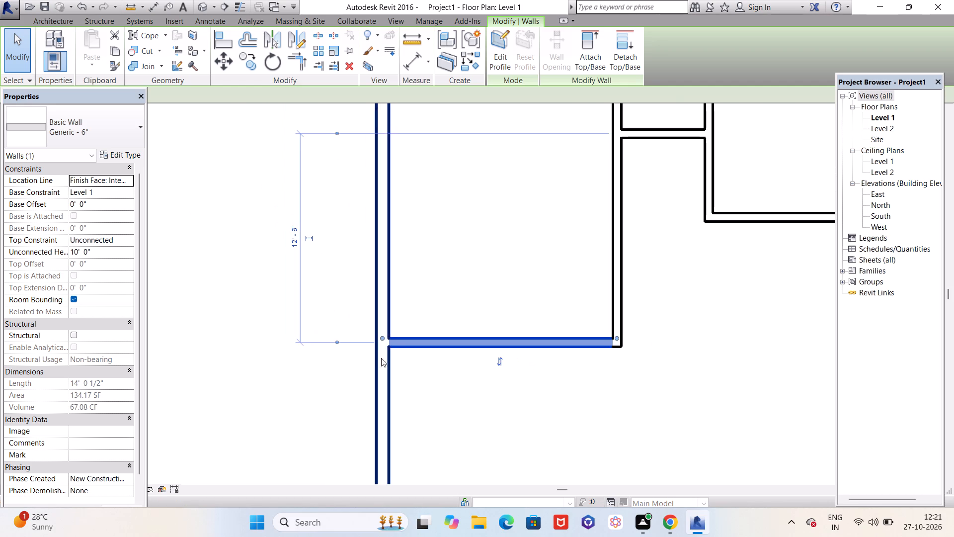
{"action": "scroll", "coordinate": [346, 343], "scroll_direction": "up", "scroll_amount": 4}
{"action": "left_click", "coordinate": [329, 342]}
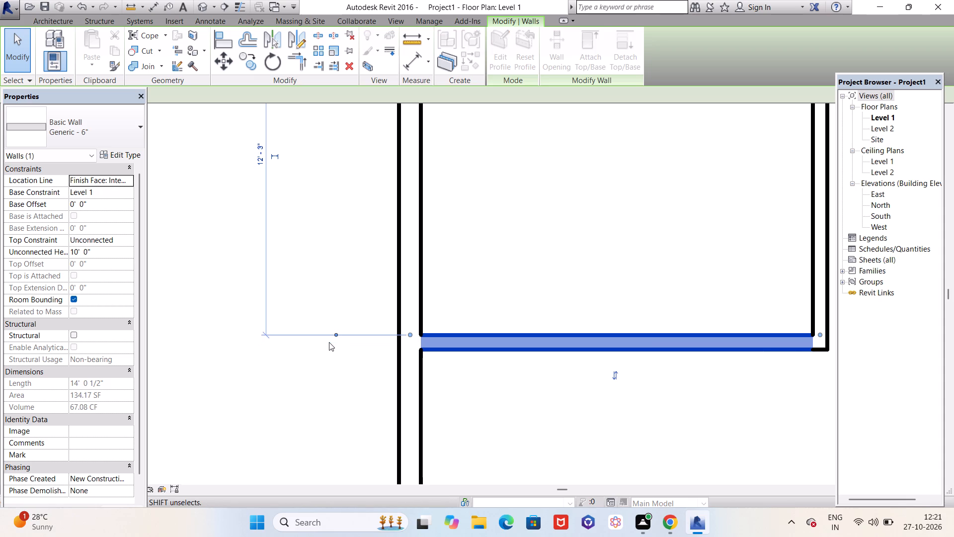
{"action": "scroll", "coordinate": [328, 342], "scroll_direction": "down", "scroll_amount": 5}
{"action": "scroll", "coordinate": [328, 153], "scroll_direction": "up", "scroll_amount": 4}
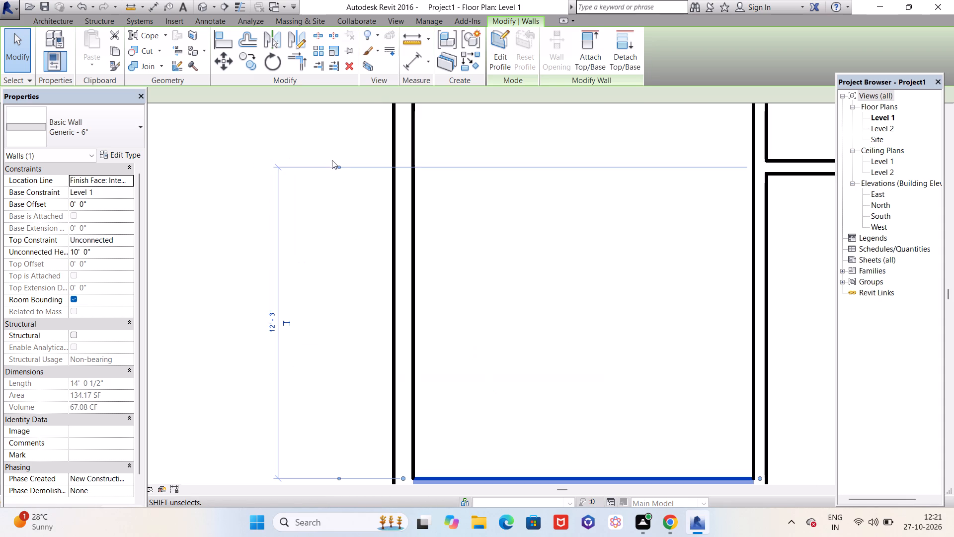
{"action": "left_click", "coordinate": [339, 167]}
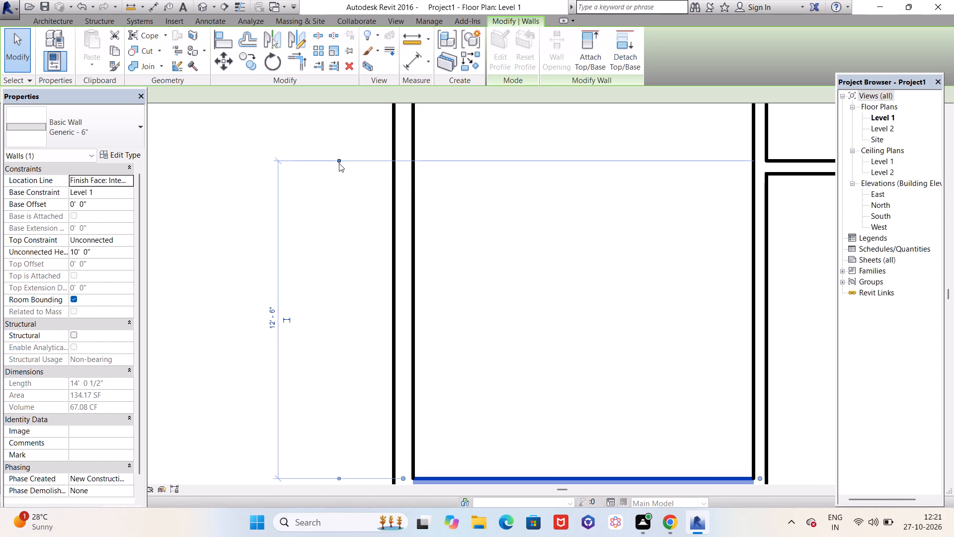
{"action": "scroll", "coordinate": [358, 212], "scroll_direction": "down", "scroll_amount": 5}
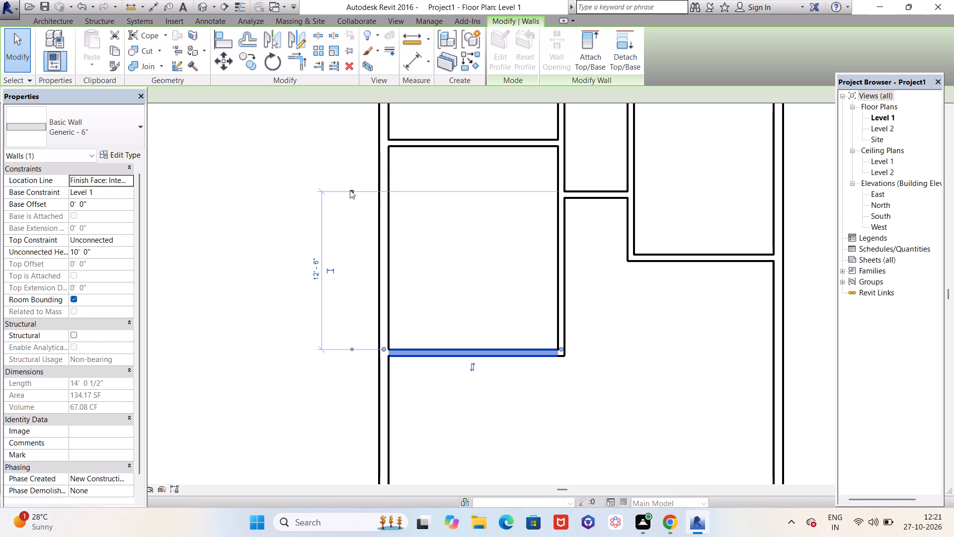
{"action": "key", "text": "Escape"}
Measure the west room's clear north-south length and east-west width between the interior wall faces.
{"action": "left_click", "coordinate": [408, 46]}
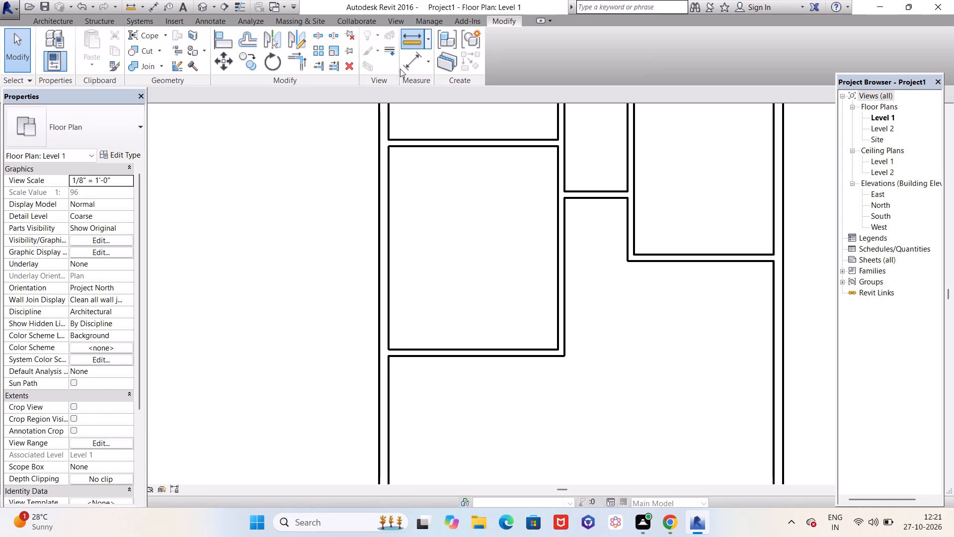
{"action": "scroll", "coordinate": [387, 152], "scroll_direction": "up", "scroll_amount": 3}
{"action": "left_click", "coordinate": [391, 146]}
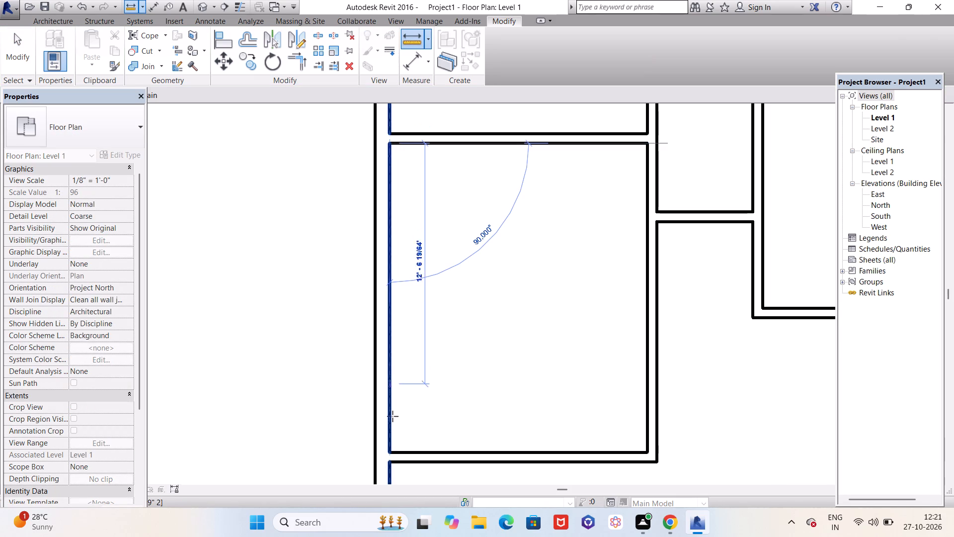
{"action": "scroll", "coordinate": [391, 450], "scroll_direction": "up", "scroll_amount": 2}
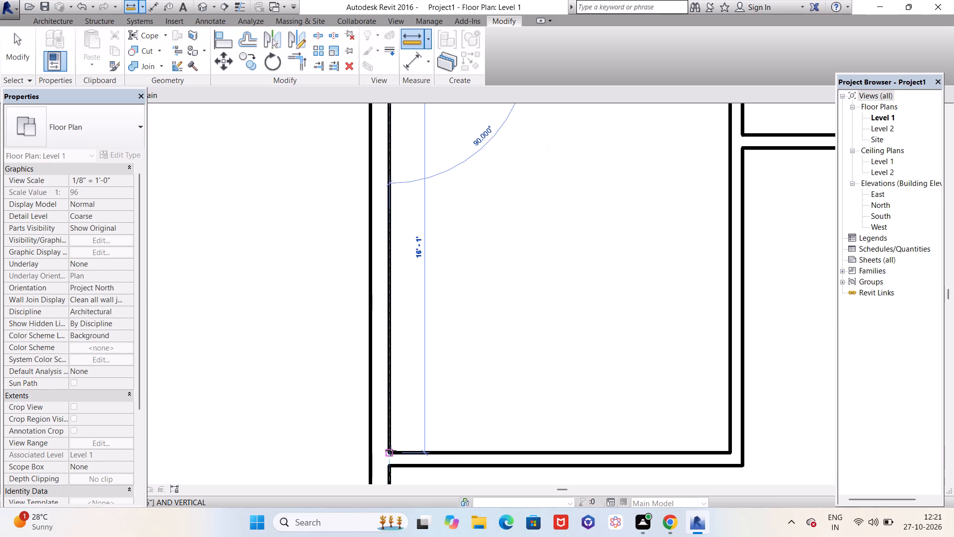
{"action": "scroll", "coordinate": [442, 443], "scroll_direction": "down", "scroll_amount": 5}
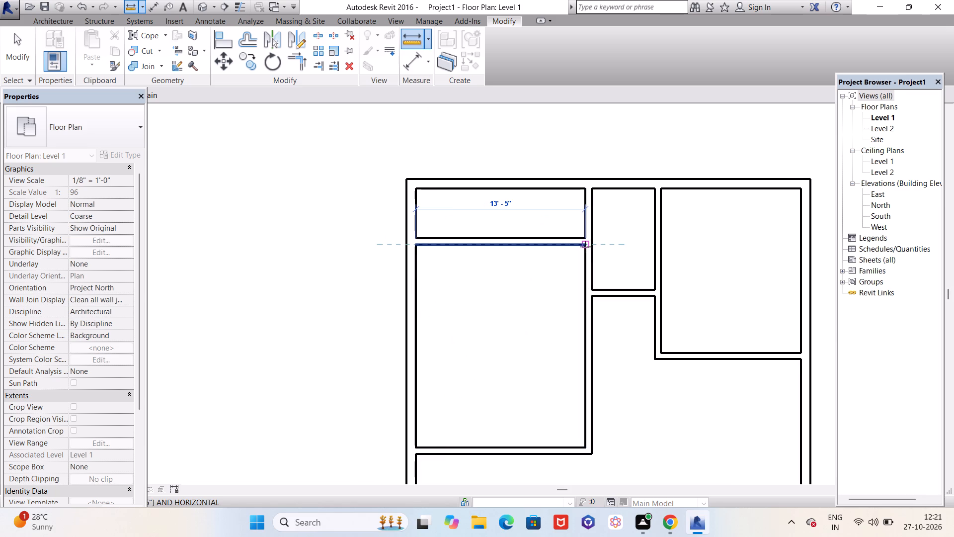
{"action": "scroll", "coordinate": [585, 247], "scroll_direction": "up", "scroll_amount": 2}
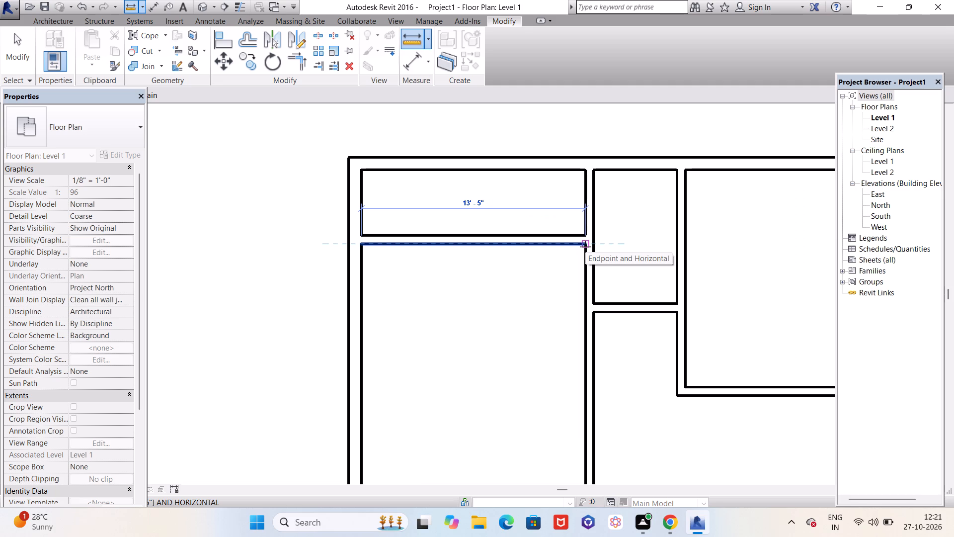
{"action": "key", "text": "Escape"}
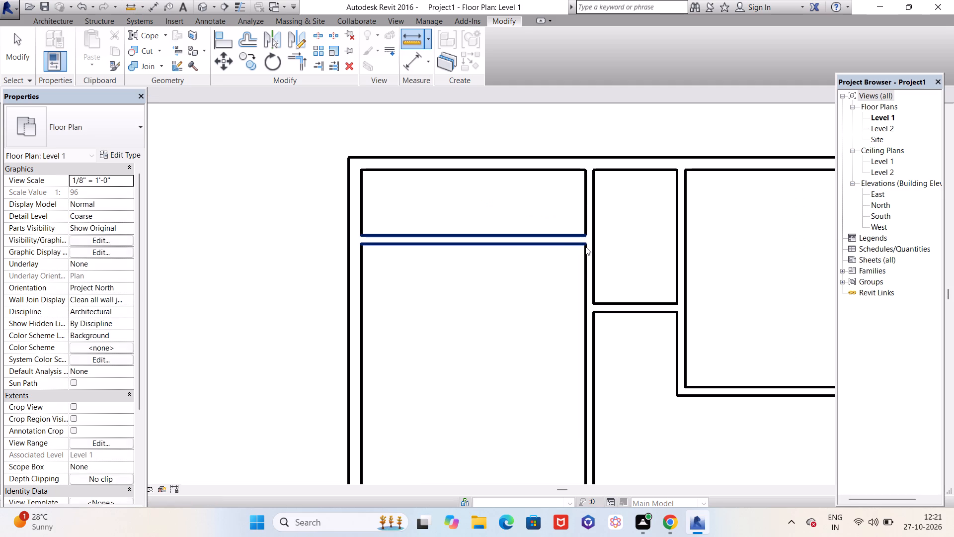
Split the west room's east partition 6'-0" north of its corner with the south partition.
{"action": "scroll", "coordinate": [488, 231], "scroll_direction": "down", "scroll_amount": 3}
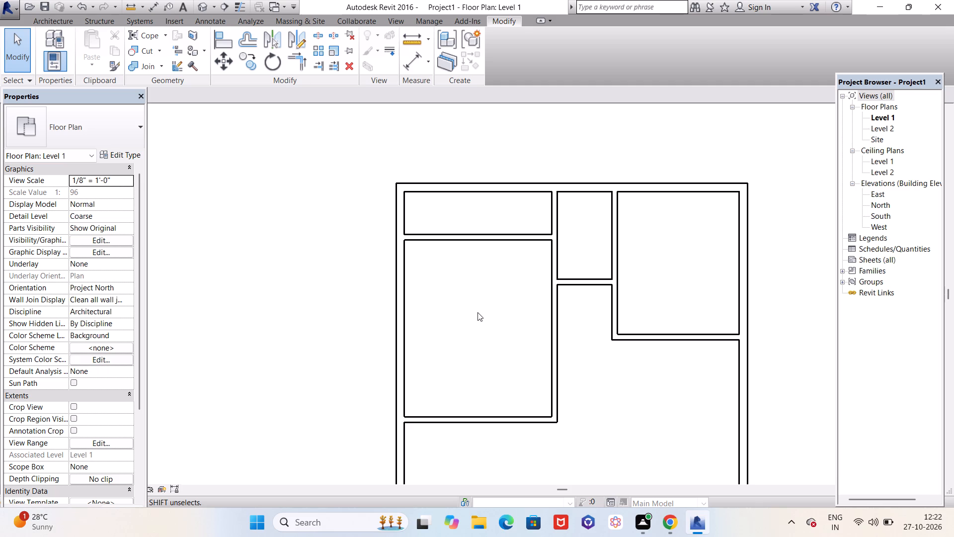
{"action": "scroll", "coordinate": [416, 337], "scroll_direction": "down", "scroll_amount": 4}
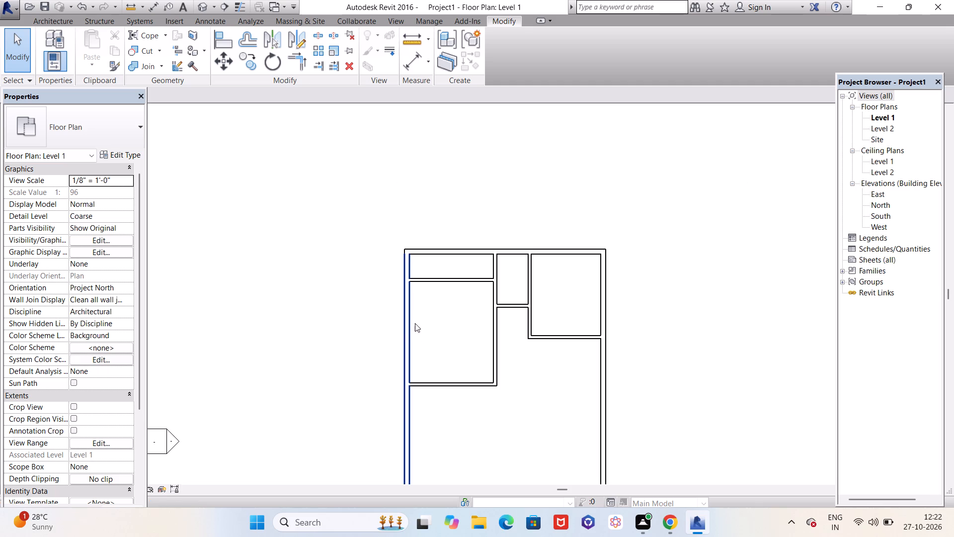
{"action": "scroll", "coordinate": [417, 318], "scroll_direction": "down", "scroll_amount": 3}
{"action": "middle_click_drag", "start_coordinate": [422, 312], "coordinate": [394, 232]}
{"action": "scroll", "coordinate": [409, 254], "scroll_direction": "up", "scroll_amount": 6}
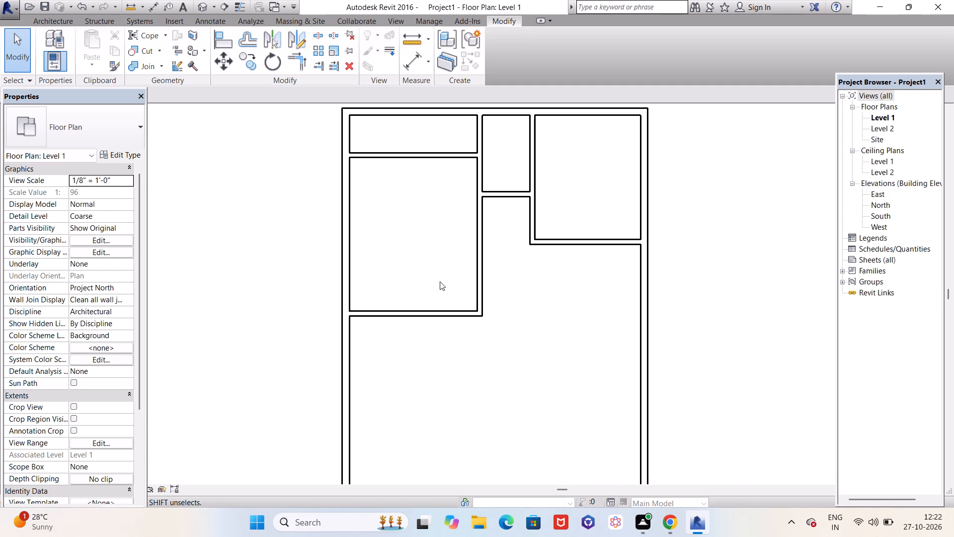
{"action": "scroll", "coordinate": [448, 276], "scroll_direction": "up", "scroll_amount": 2}
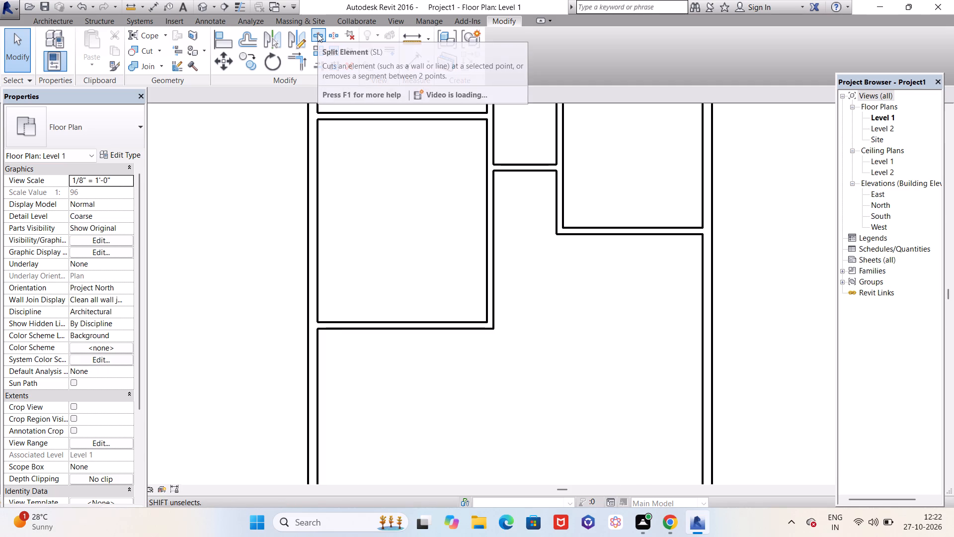
{"action": "left_click", "coordinate": [318, 33]}
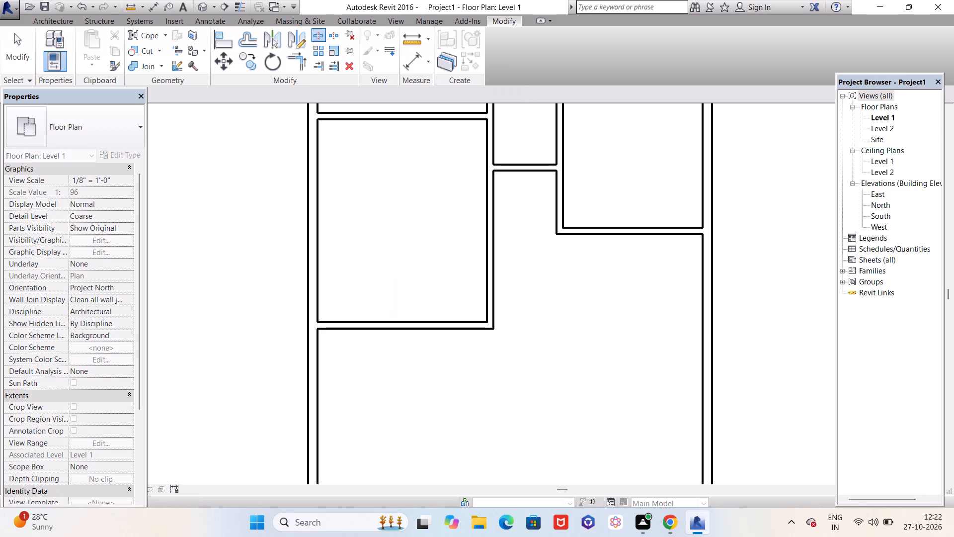
{"action": "scroll", "coordinate": [476, 231], "scroll_direction": "up", "scroll_amount": 3}
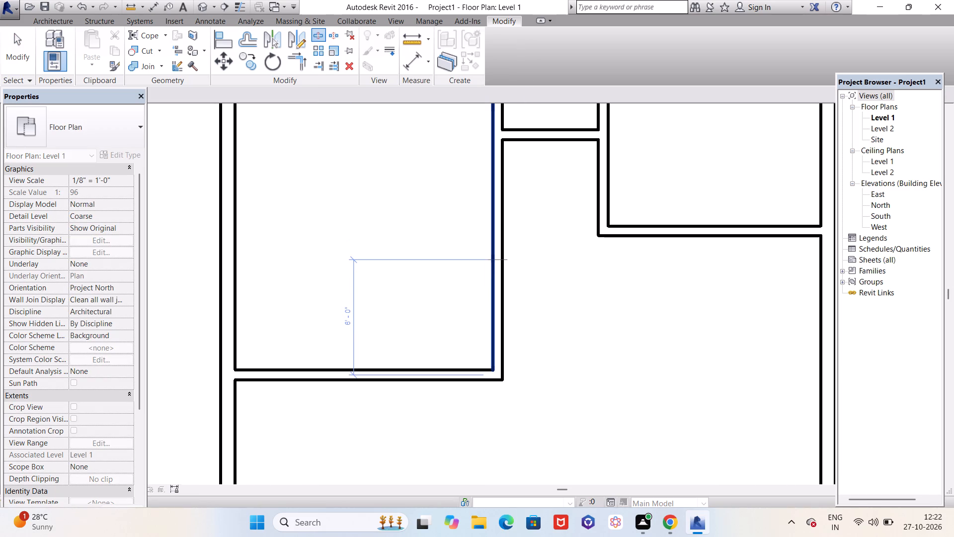
{"action": "left_click", "coordinate": [490, 258]}
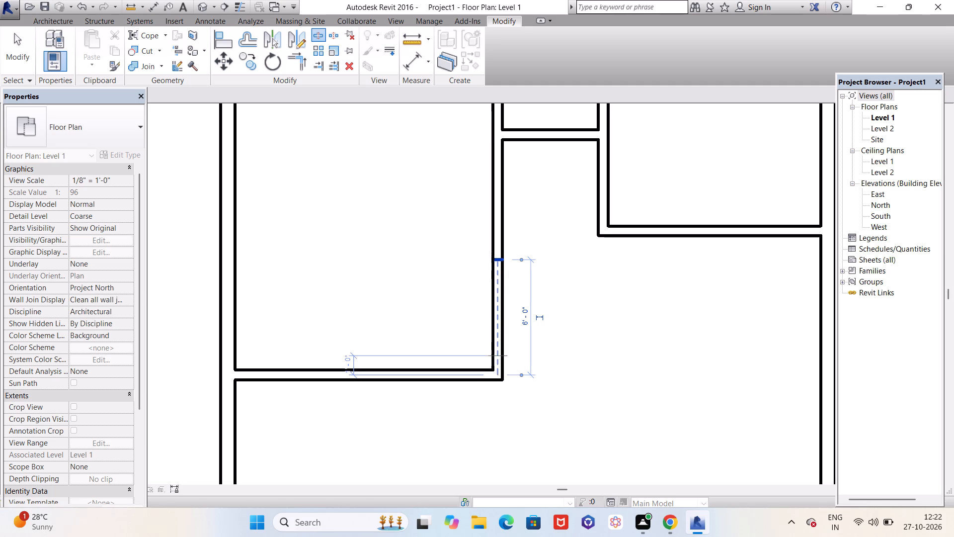
{"action": "left_click", "coordinate": [492, 370]}
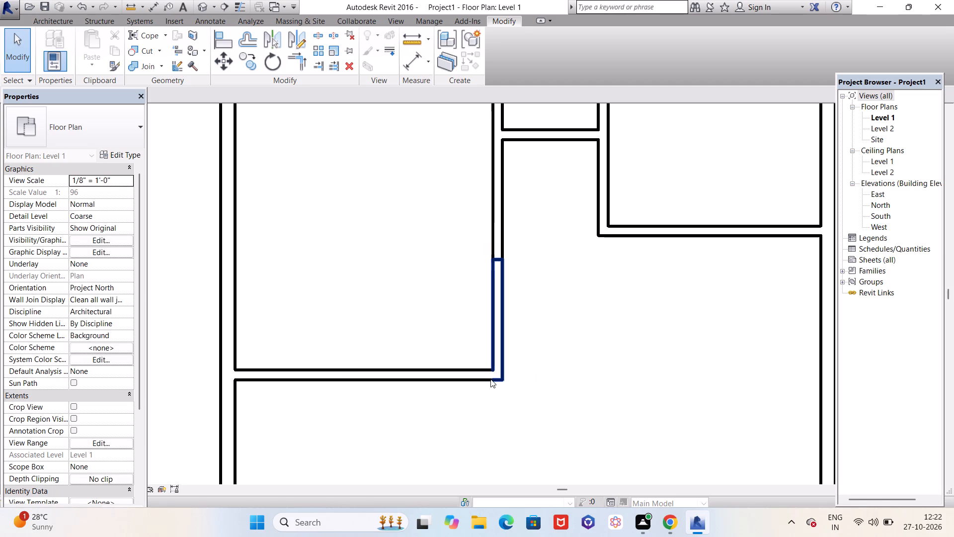
{"action": "key", "text": "Escape"}
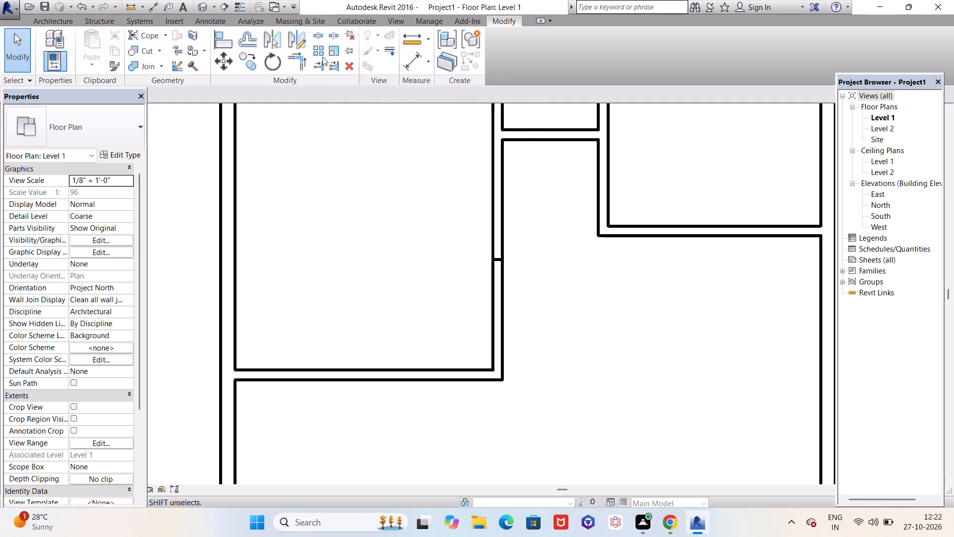
Split the west room's south partition 4'-0" west of its corner with the east partition.
{"action": "left_click", "coordinate": [317, 37]}
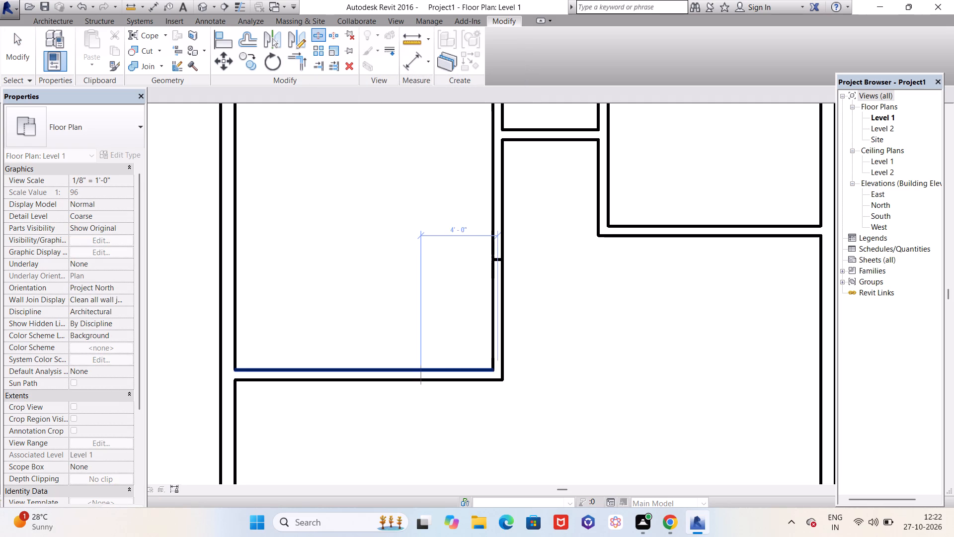
{"action": "left_click", "coordinate": [424, 367]}
{"action": "key", "text": "Escape"}
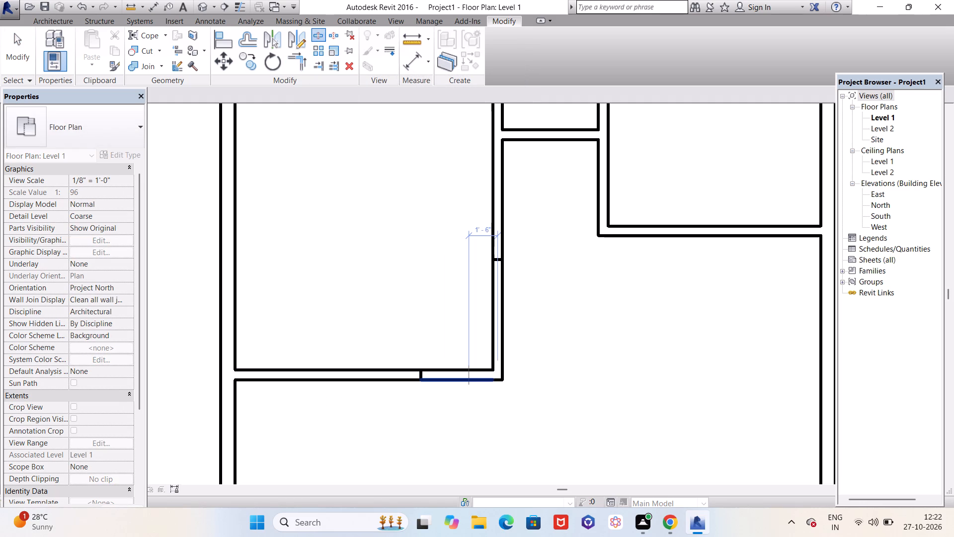
{"action": "key", "text": "Escape"}
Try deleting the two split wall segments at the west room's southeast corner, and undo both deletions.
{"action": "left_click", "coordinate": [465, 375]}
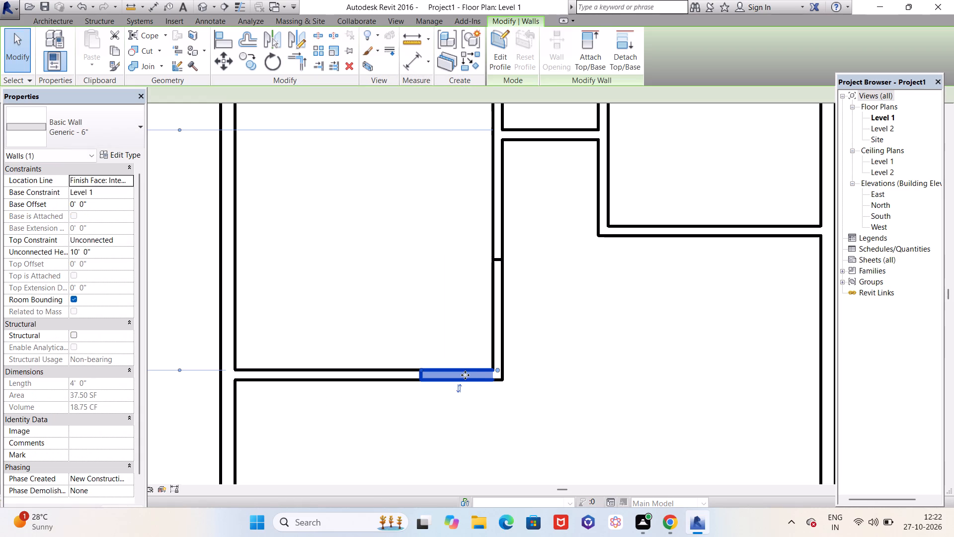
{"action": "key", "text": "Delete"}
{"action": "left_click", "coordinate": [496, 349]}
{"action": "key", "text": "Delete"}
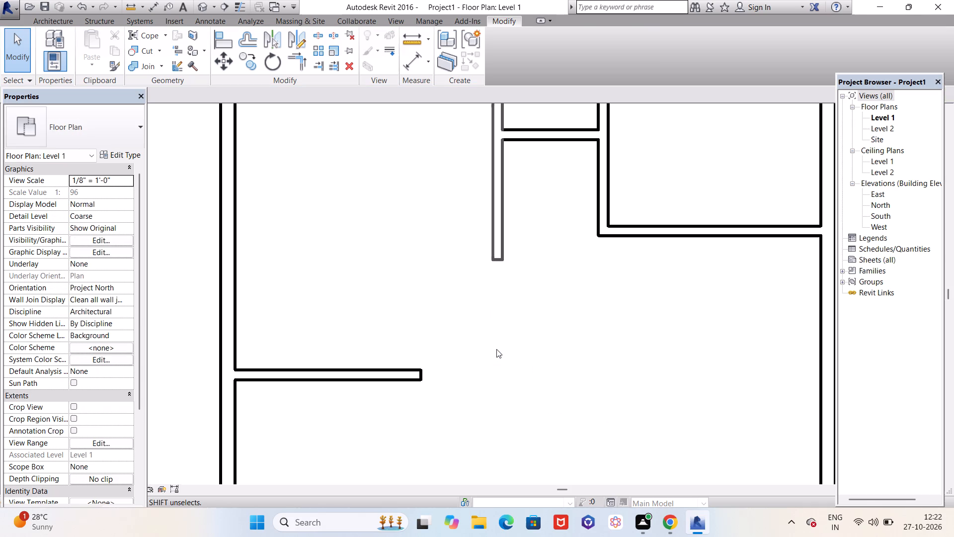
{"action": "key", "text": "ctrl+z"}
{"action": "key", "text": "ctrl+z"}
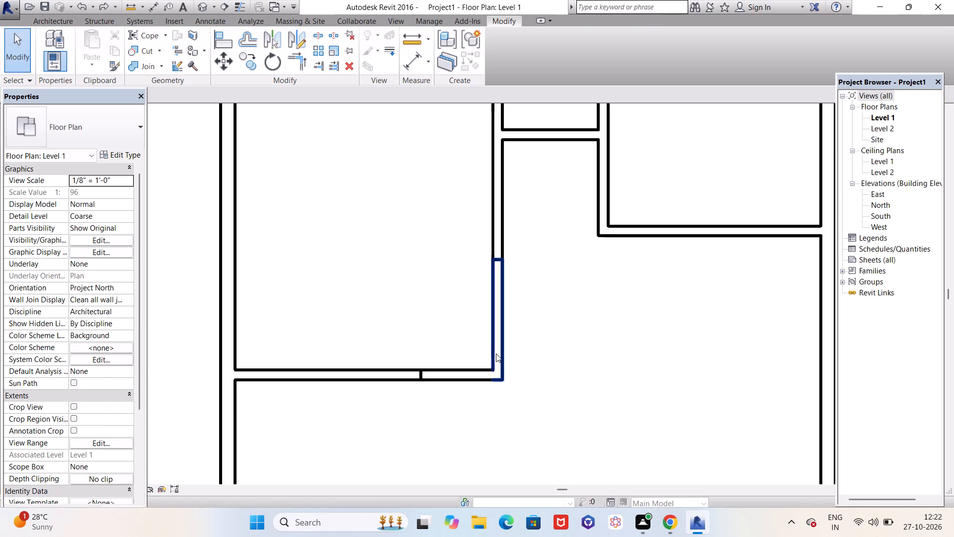
Undo both splits in the partitions at the west room's southeast corner.
{"action": "key", "text": "ctrl+z"}
{"action": "key", "text": "ctrl+z"}
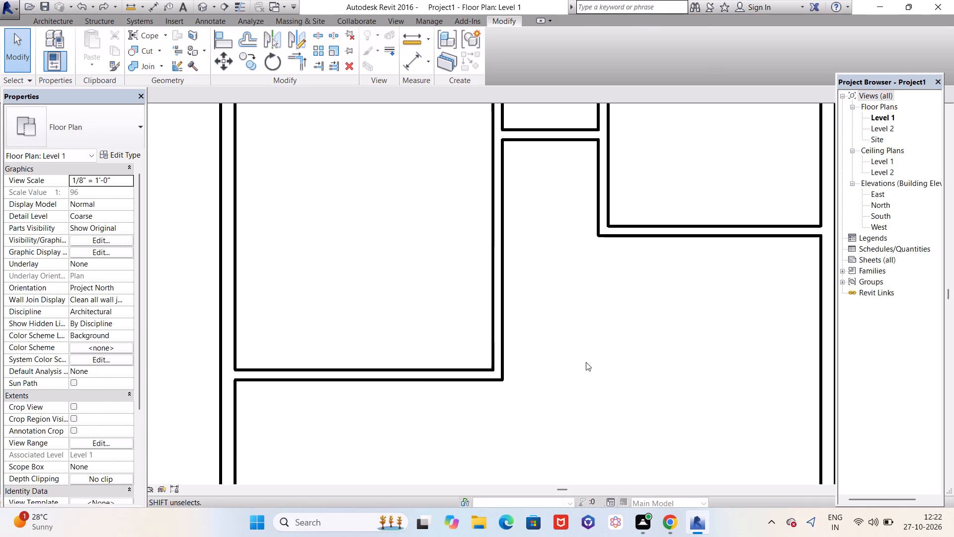
Review the overall room layout and the open area south of the west room before adding more partitions.
{"action": "scroll", "coordinate": [522, 322], "scroll_direction": "down", "scroll_amount": 5}
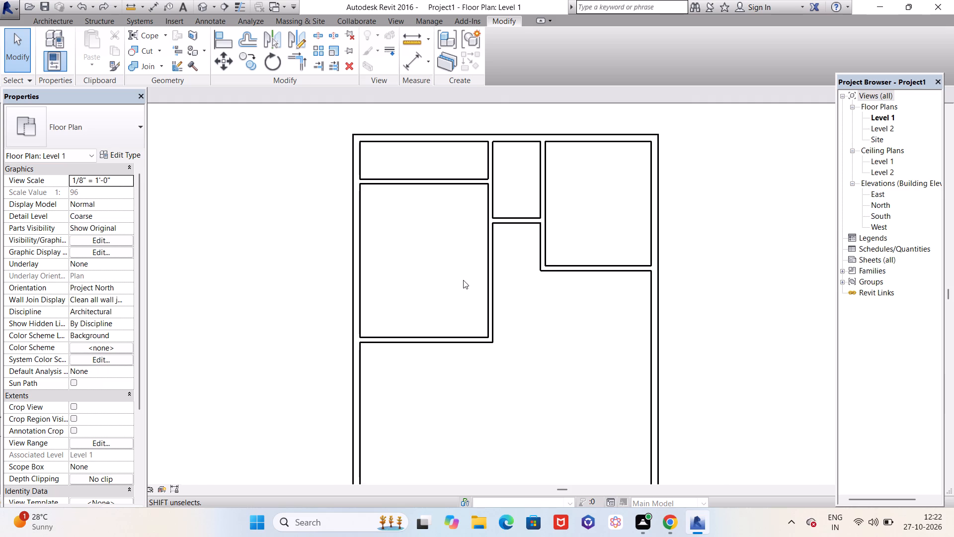
{"action": "scroll", "coordinate": [463, 279], "scroll_direction": "up", "scroll_amount": 2}
{"action": "scroll", "coordinate": [441, 285], "scroll_direction": "down", "scroll_amount": 4}
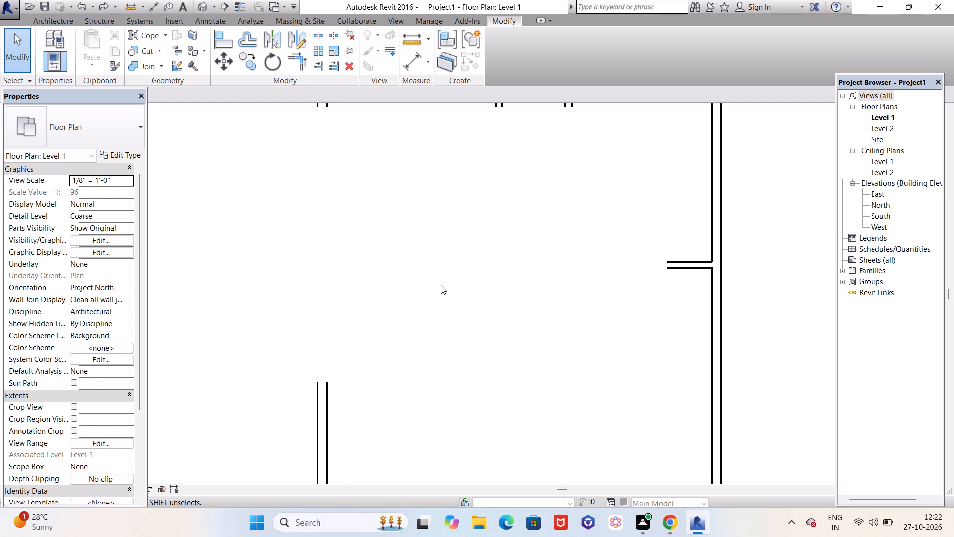
{"action": "scroll", "coordinate": [564, 300], "scroll_direction": "down", "scroll_amount": 4}
{"action": "scroll", "coordinate": [444, 314], "scroll_direction": "down", "scroll_amount": 7}
{"action": "scroll", "coordinate": [750, 256], "scroll_direction": "down", "scroll_amount": 7}
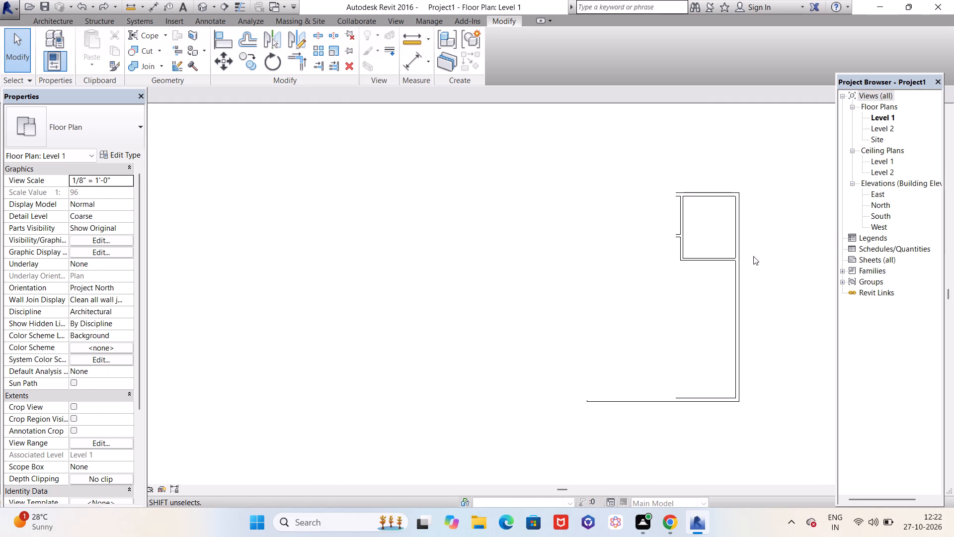
{"action": "scroll", "coordinate": [755, 260], "scroll_direction": "down", "scroll_amount": 6}
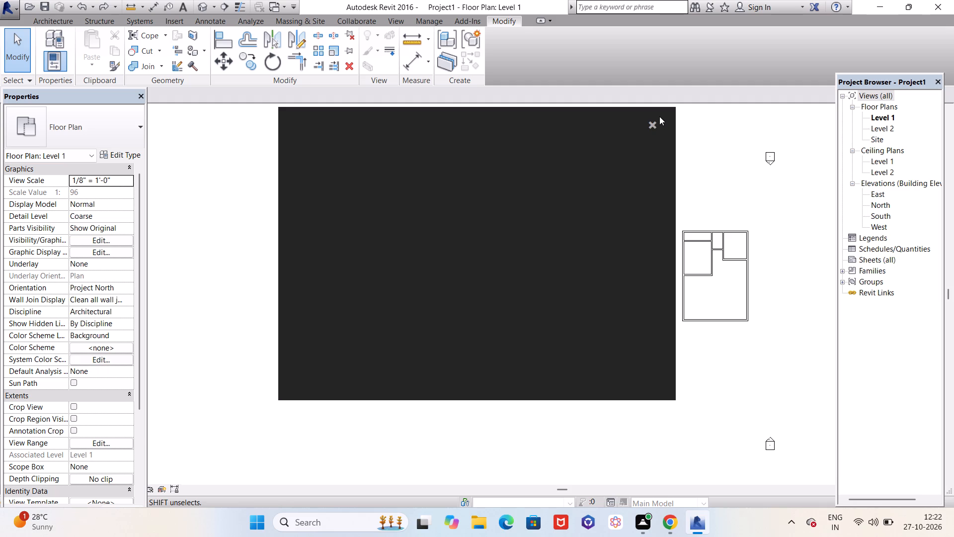
{"action": "left_click", "coordinate": [652, 123]}
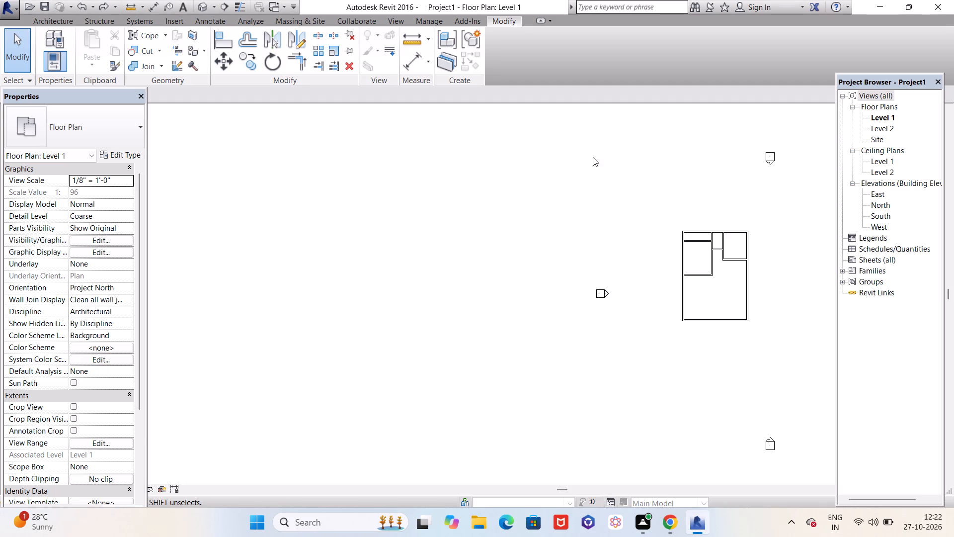
{"action": "scroll", "coordinate": [823, 232], "scroll_direction": "up", "scroll_amount": 4}
{"action": "scroll", "coordinate": [779, 299], "scroll_direction": "up", "scroll_amount": 4}
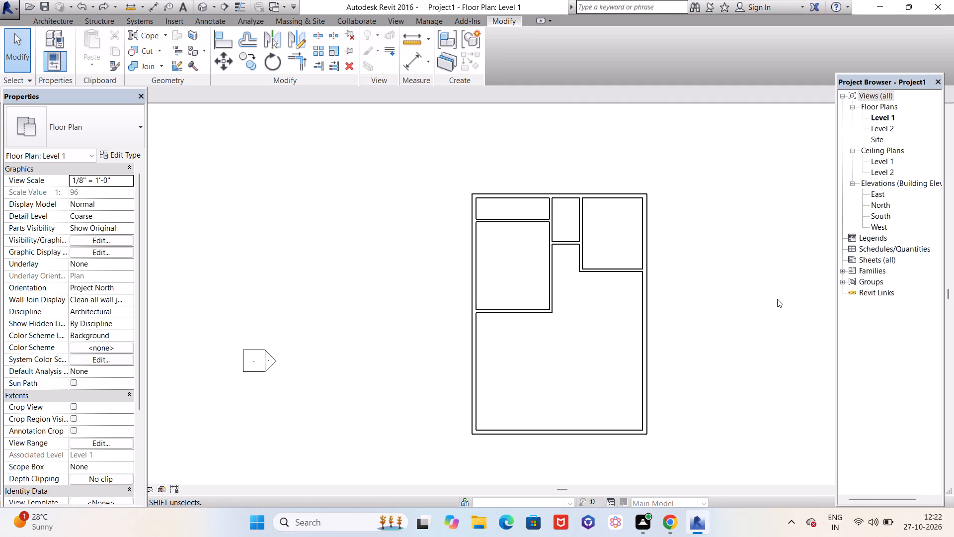
{"action": "scroll", "coordinate": [759, 302], "scroll_direction": "down", "scroll_amount": 2}
{"action": "middle_click_drag", "start_coordinate": [765, 330], "coordinate": [670, 293]}
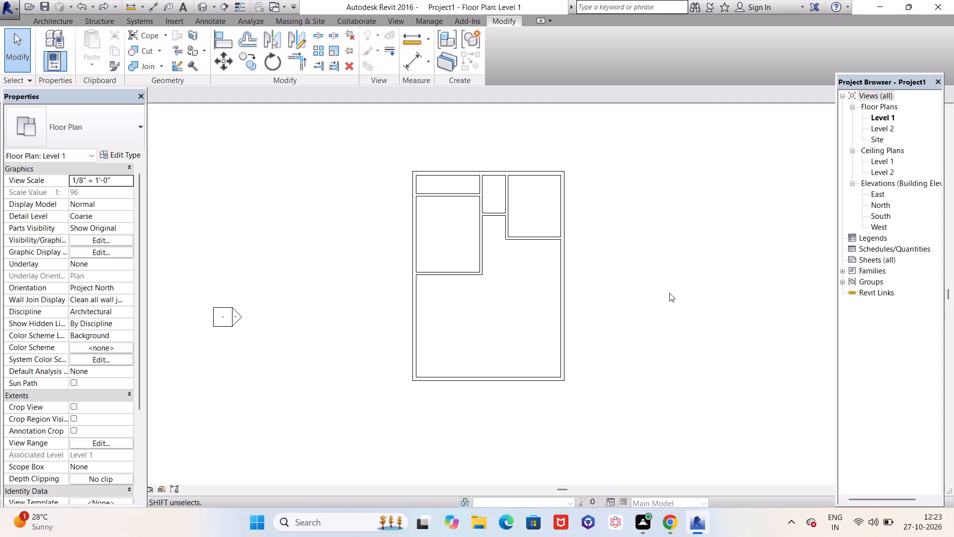
{"action": "scroll", "coordinate": [445, 167], "scroll_direction": "up", "scroll_amount": 1}
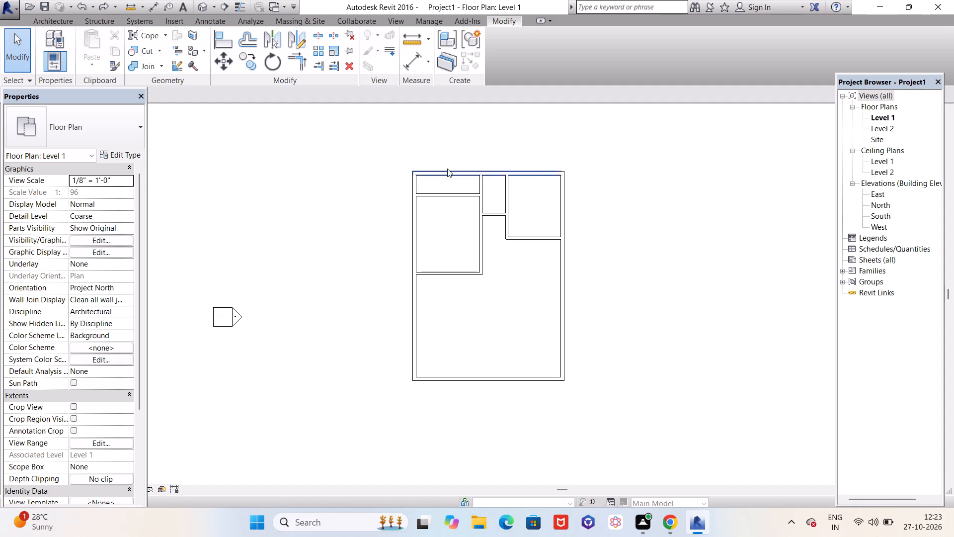
{"action": "scroll", "coordinate": [447, 169], "scroll_direction": "up", "scroll_amount": 3}
{"action": "scroll", "coordinate": [483, 247], "scroll_direction": "down", "scroll_amount": 2}
{"action": "middle_click_drag", "start_coordinate": [464, 254], "coordinate": [449, 218]}
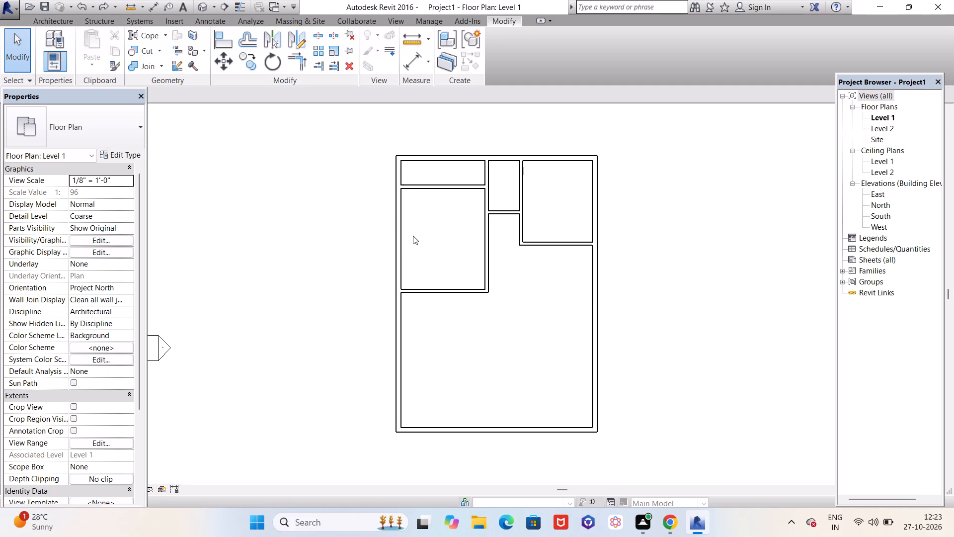
{"action": "scroll", "coordinate": [415, 236], "scroll_direction": "up", "scroll_amount": 1}
{"action": "scroll", "coordinate": [475, 240], "scroll_direction": "down", "scroll_amount": 1}
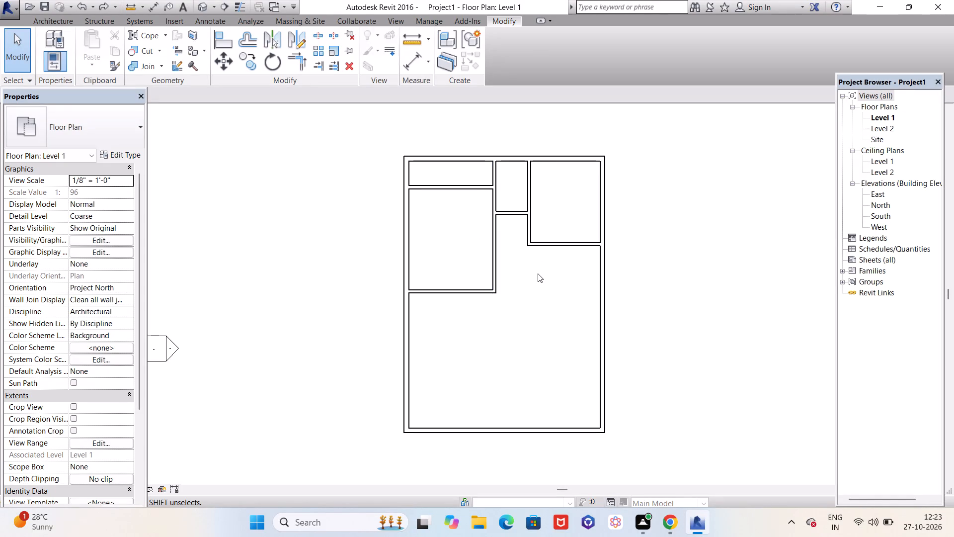
{"action": "scroll", "coordinate": [489, 312], "scroll_direction": "down", "scroll_amount": 2}
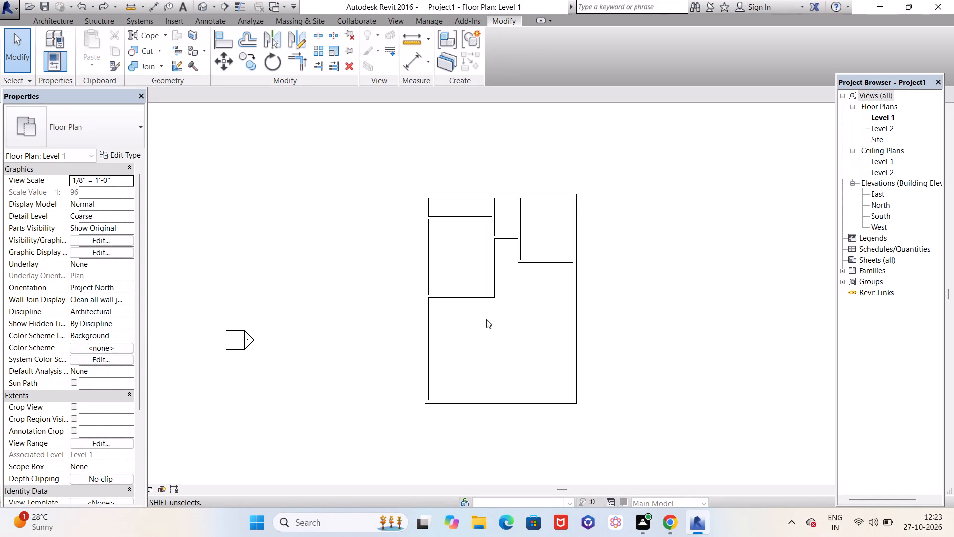
{"action": "middle_click_drag", "start_coordinate": [469, 325], "coordinate": [483, 311]}
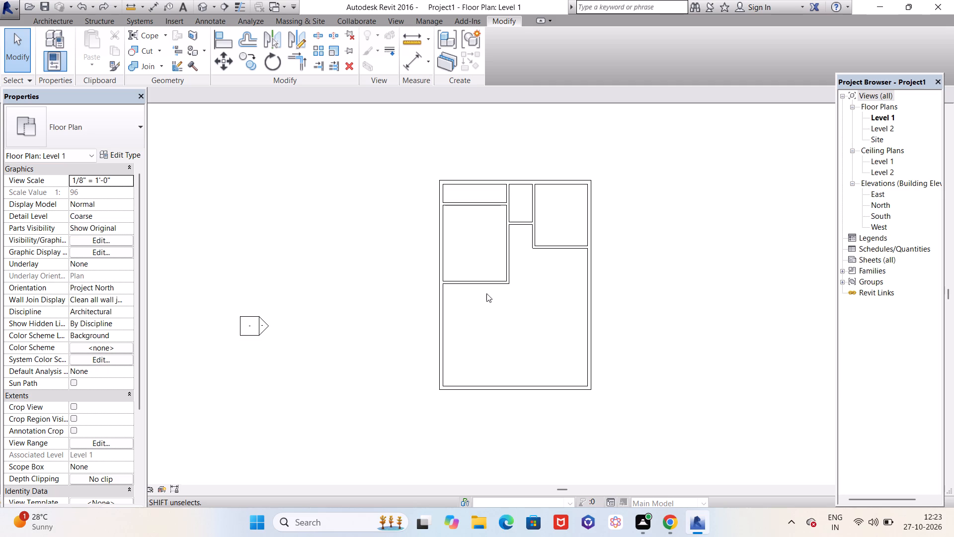
{"action": "scroll", "coordinate": [487, 292], "scroll_direction": "up", "scroll_amount": 4}
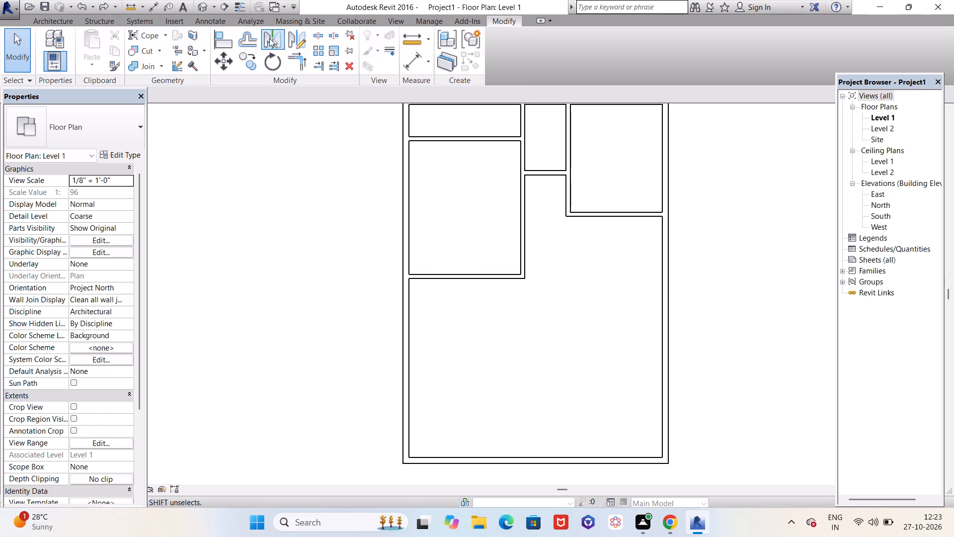
{"action": "scroll", "coordinate": [462, 366], "scroll_direction": "down", "scroll_amount": 3}
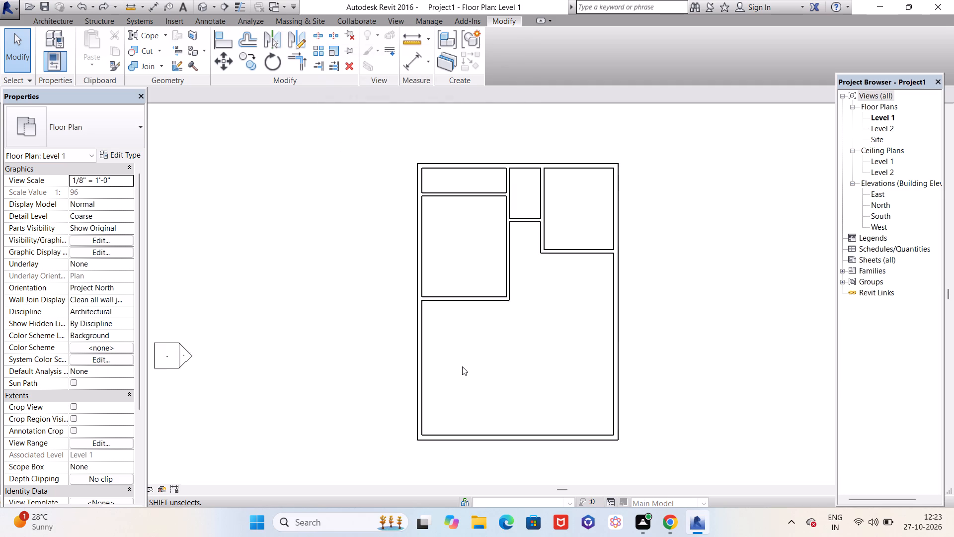
{"action": "middle_click_drag", "start_coordinate": [487, 379], "coordinate": [436, 325]}
{"action": "scroll", "coordinate": [435, 325], "scroll_direction": "up", "scroll_amount": 1}
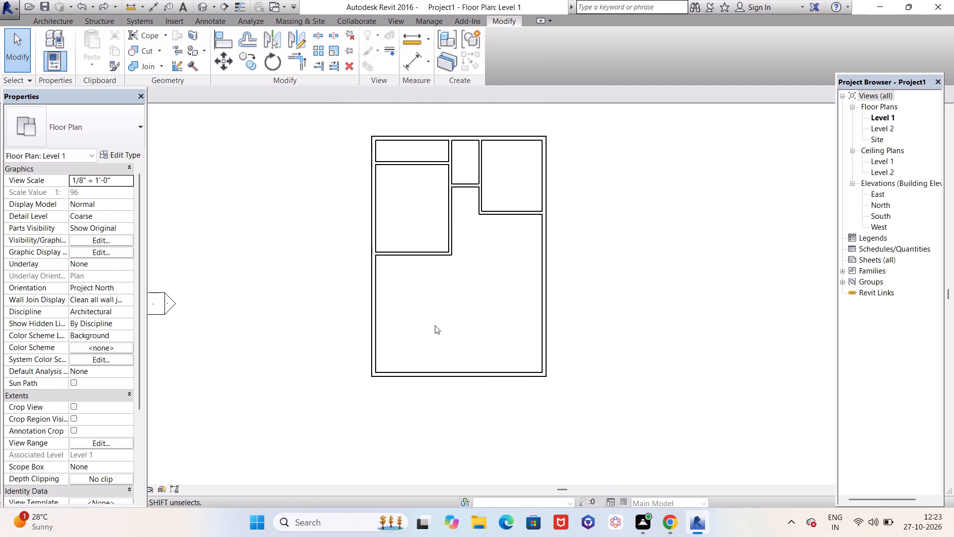
{"action": "scroll", "coordinate": [435, 325], "scroll_direction": "up", "scroll_amount": 1}
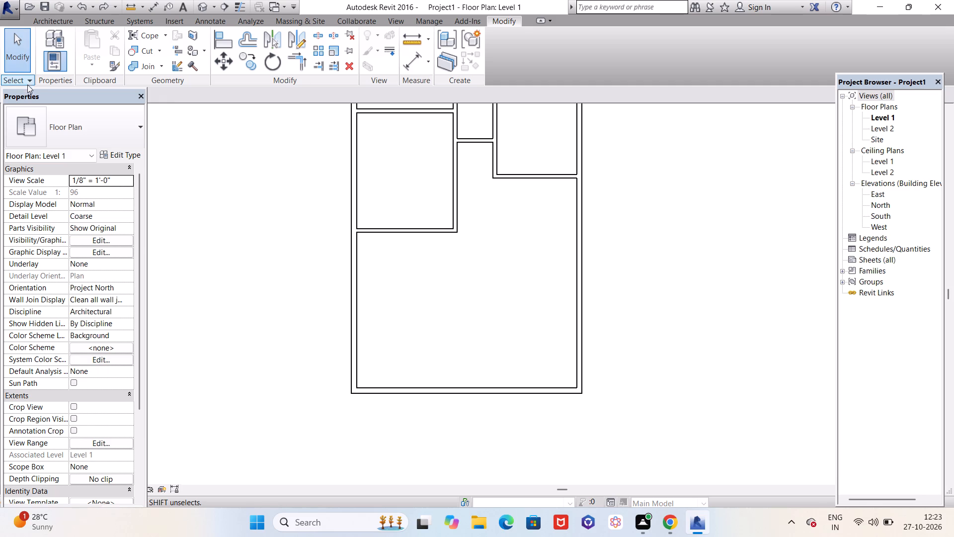
Draw a 16'-1" long Generic - 6" wall eastward from the west outer wall, offset 14'-7" south of the west room's south partition.
{"action": "left_click", "coordinate": [41, 15]}
{"action": "left_click", "coordinate": [41, 19]}
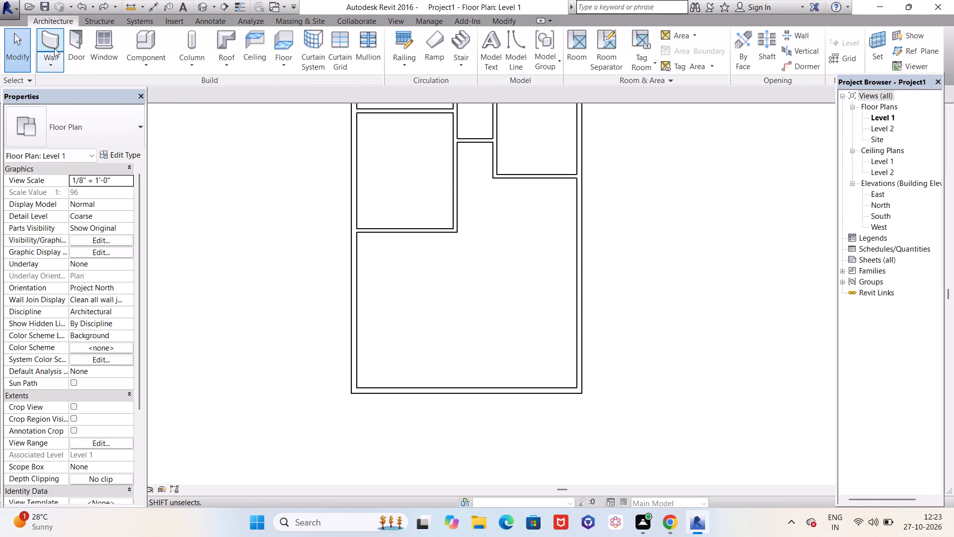
{"action": "left_click", "coordinate": [54, 36]}
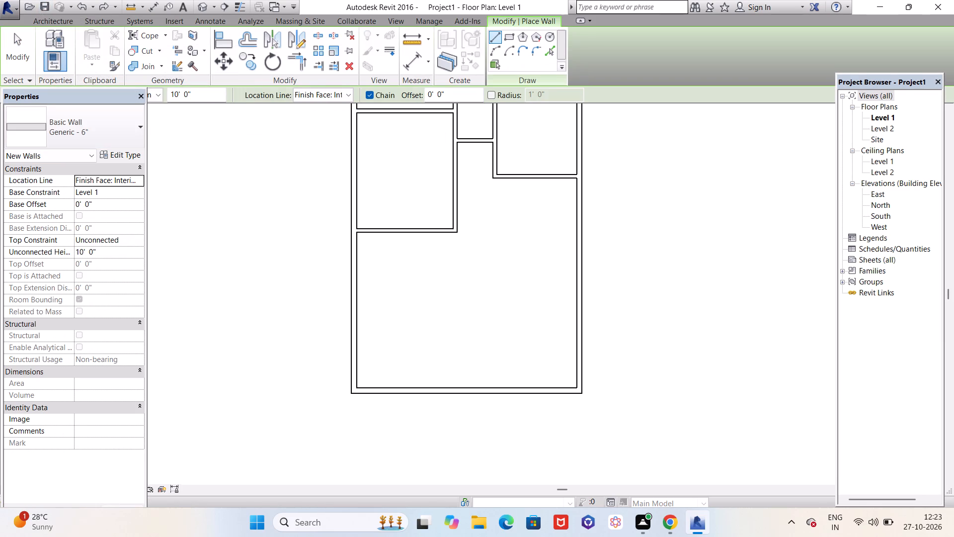
{"action": "left_click_drag", "start_coordinate": [451, 92], "coordinate": [405, 92]}
{"action": "key", "text": "BackSpace"}
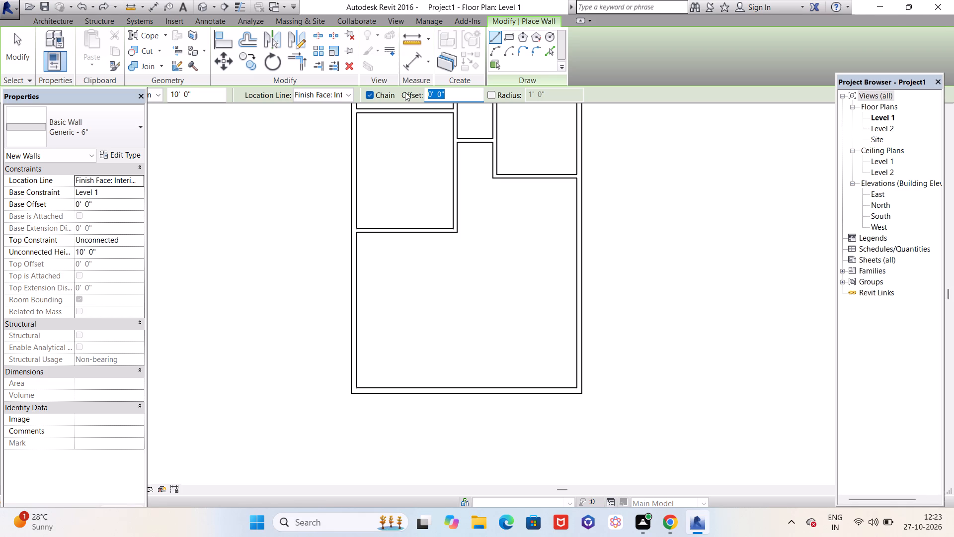
{"action": "type", "text": "14'7\""}
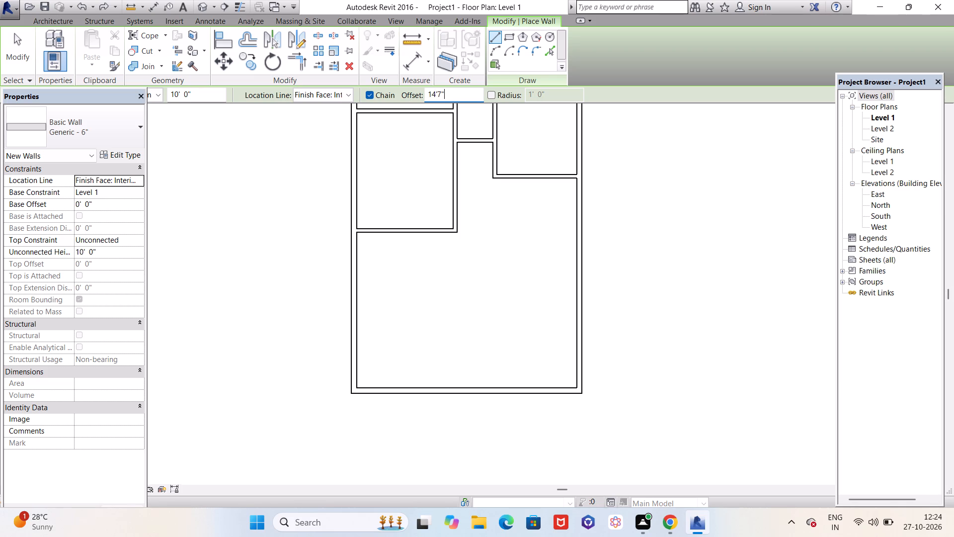
{"action": "key", "text": "Return"}
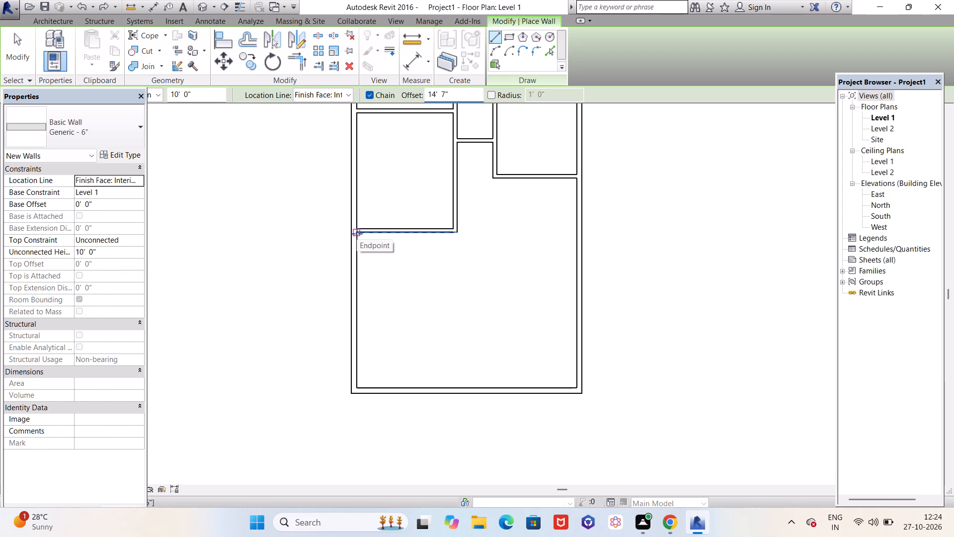
{"action": "left_click", "coordinate": [357, 234]}
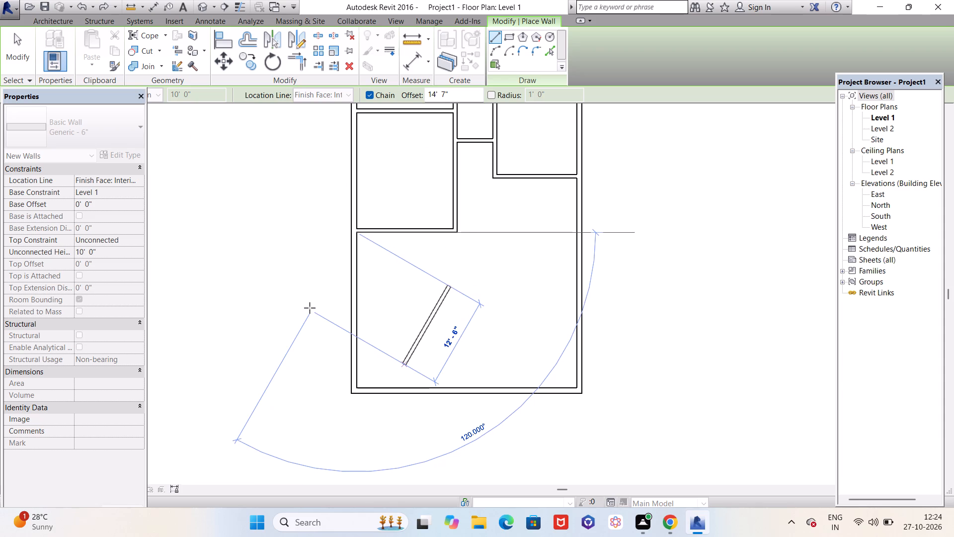
{"action": "key", "text": "space"}
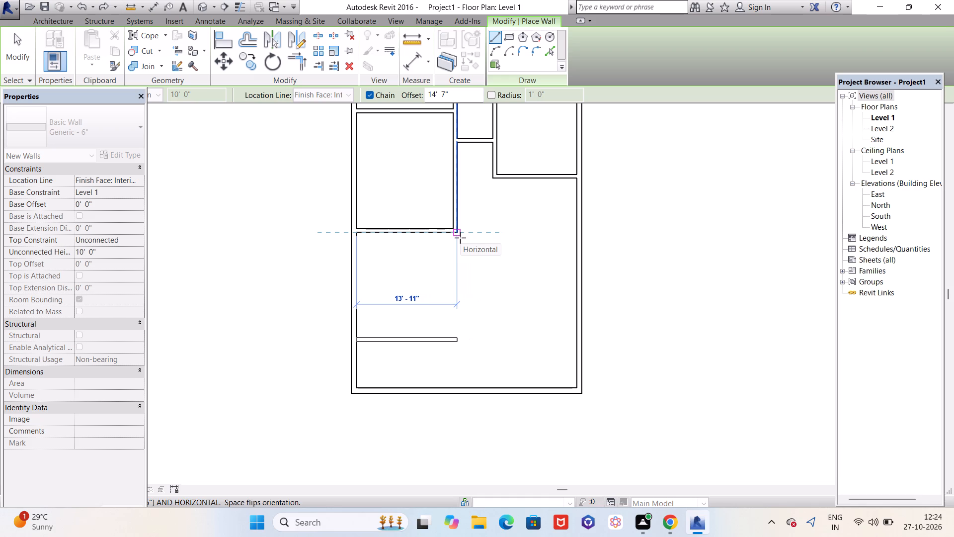
{"action": "key", "text": "1"}
{"action": "type", "text": "6'1\""}
{"action": "key", "text": "Return"}
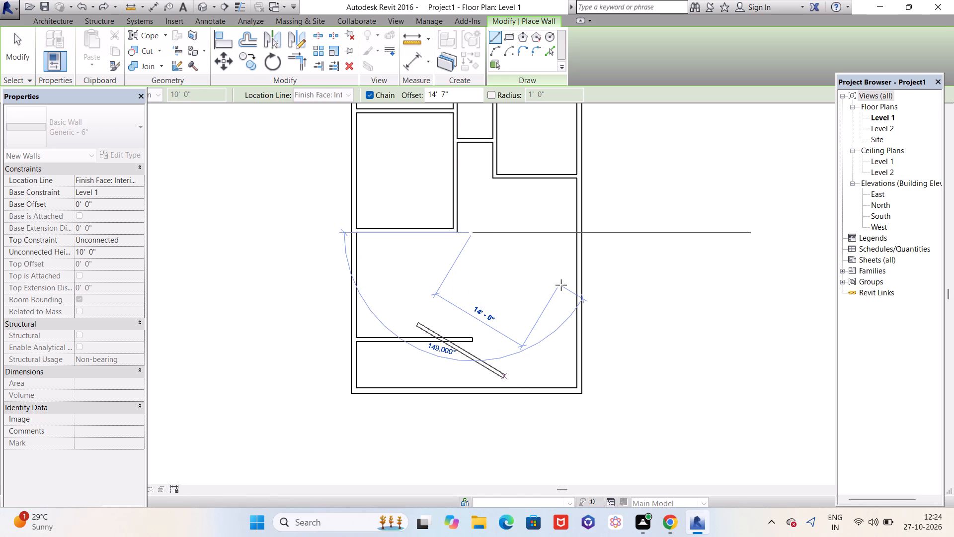
{"action": "key", "text": "Escape"}
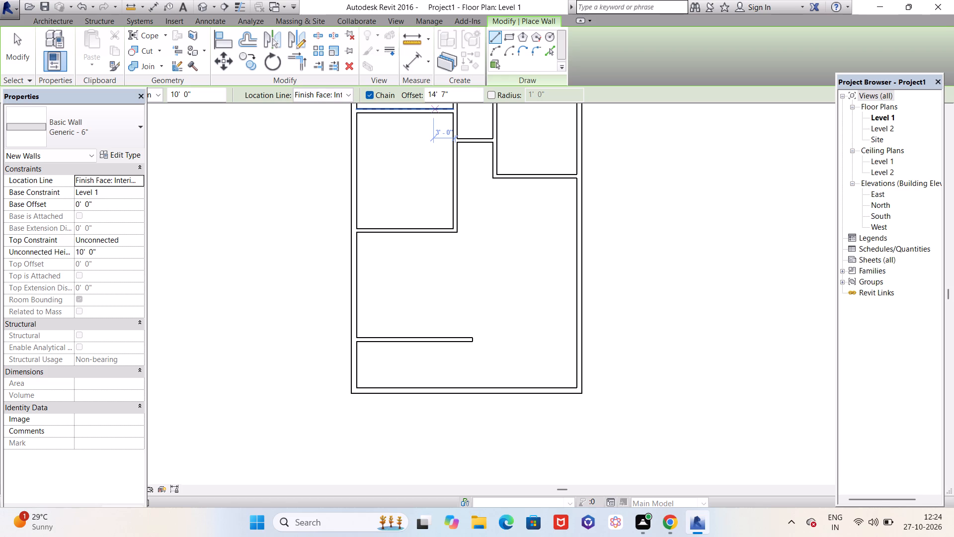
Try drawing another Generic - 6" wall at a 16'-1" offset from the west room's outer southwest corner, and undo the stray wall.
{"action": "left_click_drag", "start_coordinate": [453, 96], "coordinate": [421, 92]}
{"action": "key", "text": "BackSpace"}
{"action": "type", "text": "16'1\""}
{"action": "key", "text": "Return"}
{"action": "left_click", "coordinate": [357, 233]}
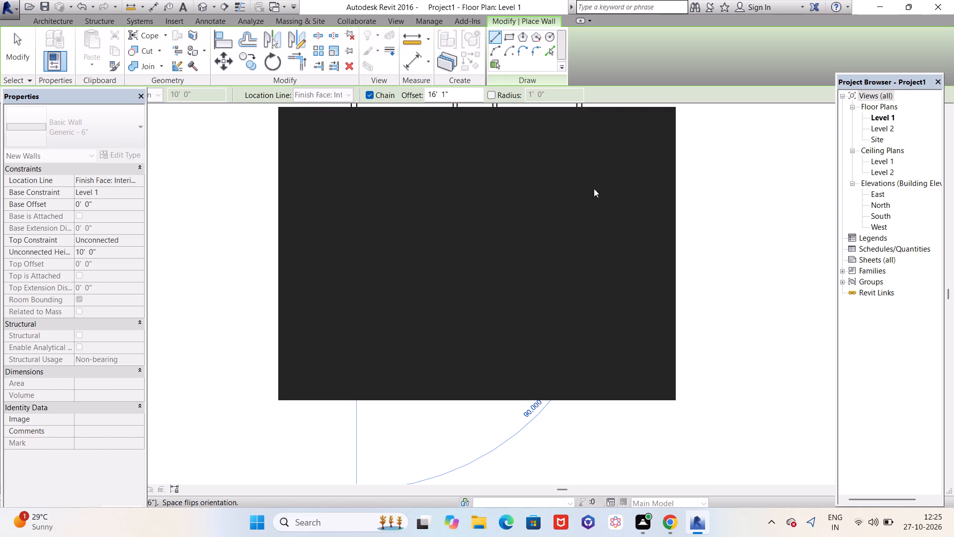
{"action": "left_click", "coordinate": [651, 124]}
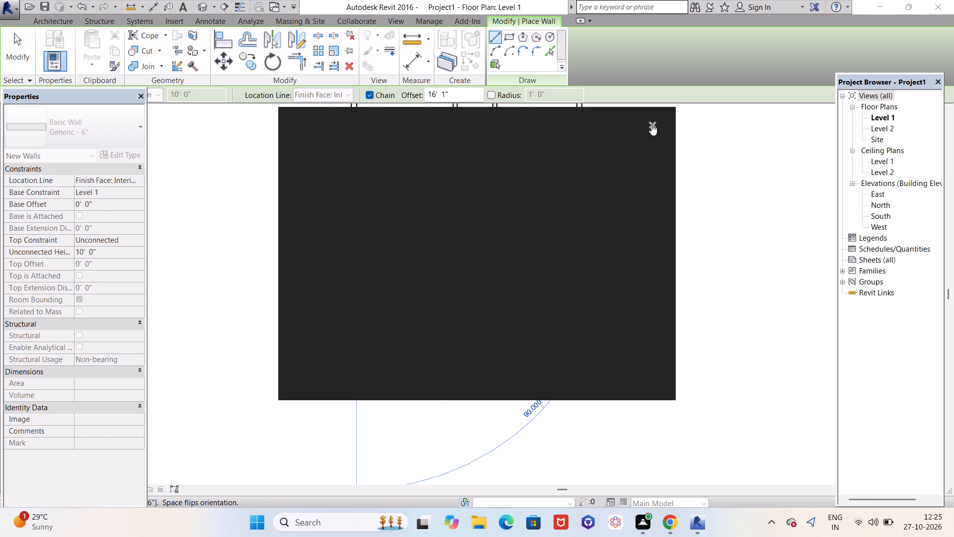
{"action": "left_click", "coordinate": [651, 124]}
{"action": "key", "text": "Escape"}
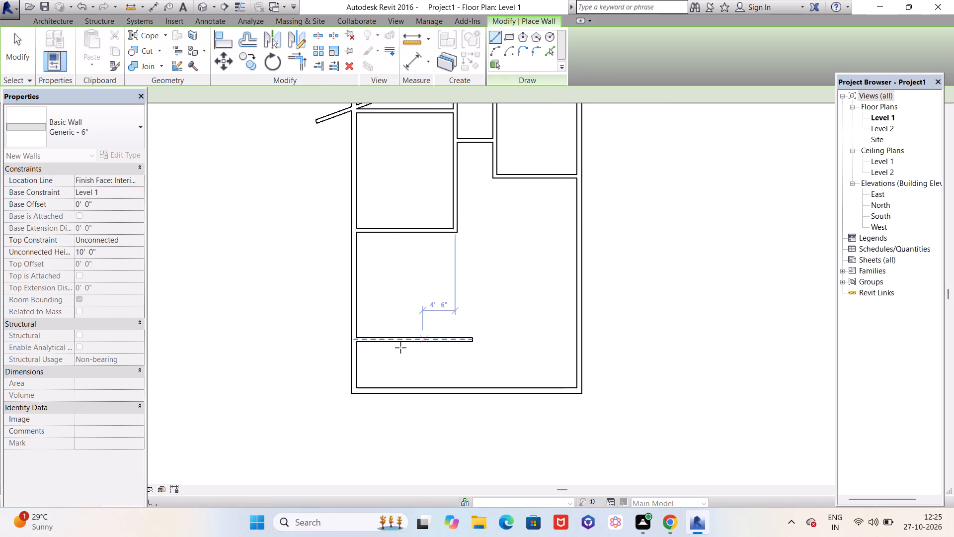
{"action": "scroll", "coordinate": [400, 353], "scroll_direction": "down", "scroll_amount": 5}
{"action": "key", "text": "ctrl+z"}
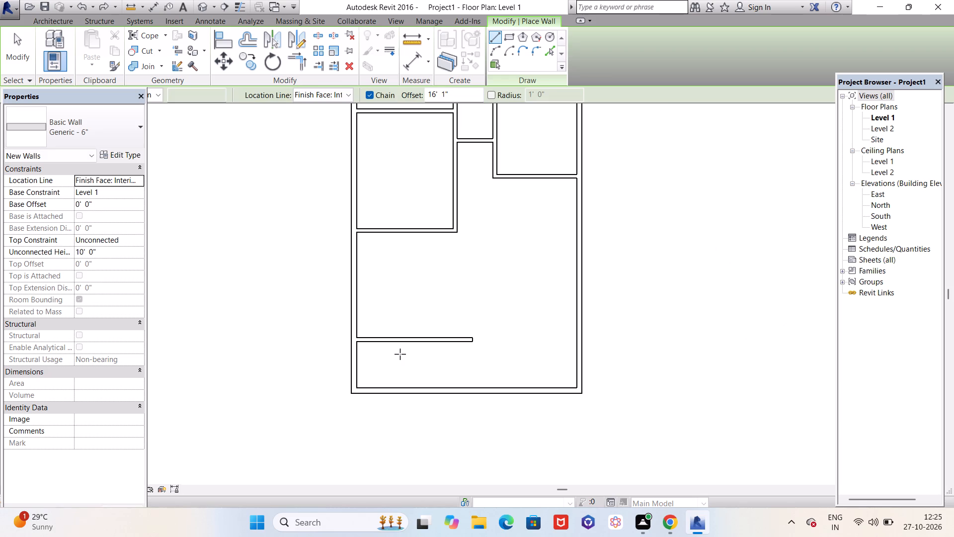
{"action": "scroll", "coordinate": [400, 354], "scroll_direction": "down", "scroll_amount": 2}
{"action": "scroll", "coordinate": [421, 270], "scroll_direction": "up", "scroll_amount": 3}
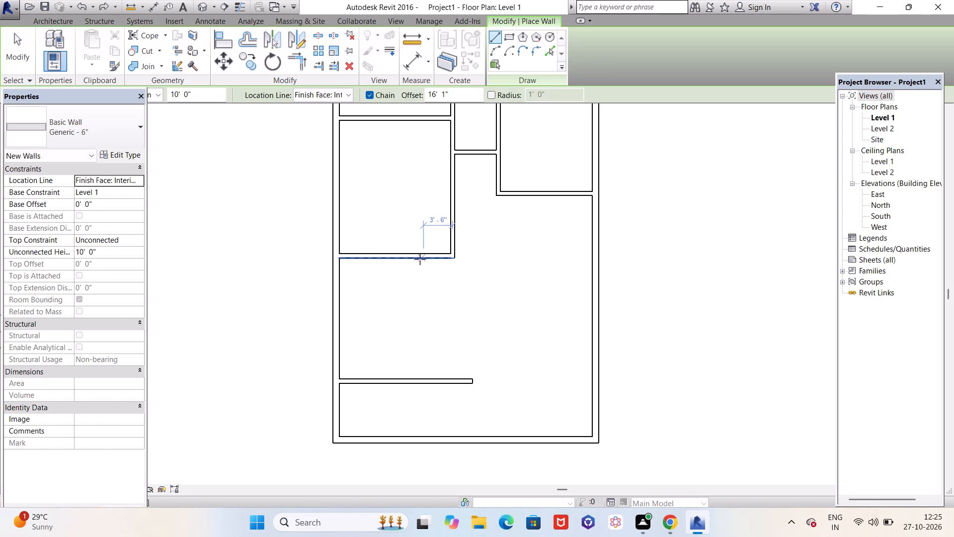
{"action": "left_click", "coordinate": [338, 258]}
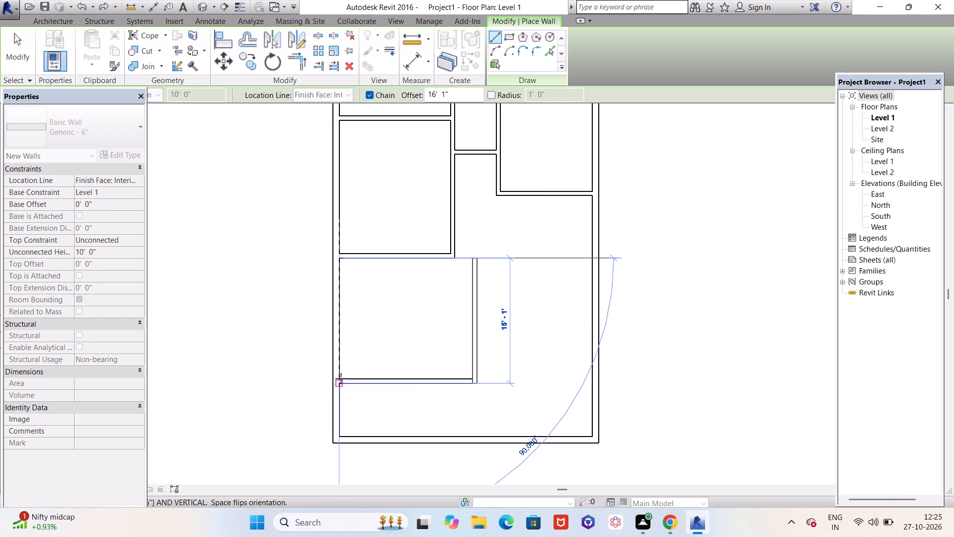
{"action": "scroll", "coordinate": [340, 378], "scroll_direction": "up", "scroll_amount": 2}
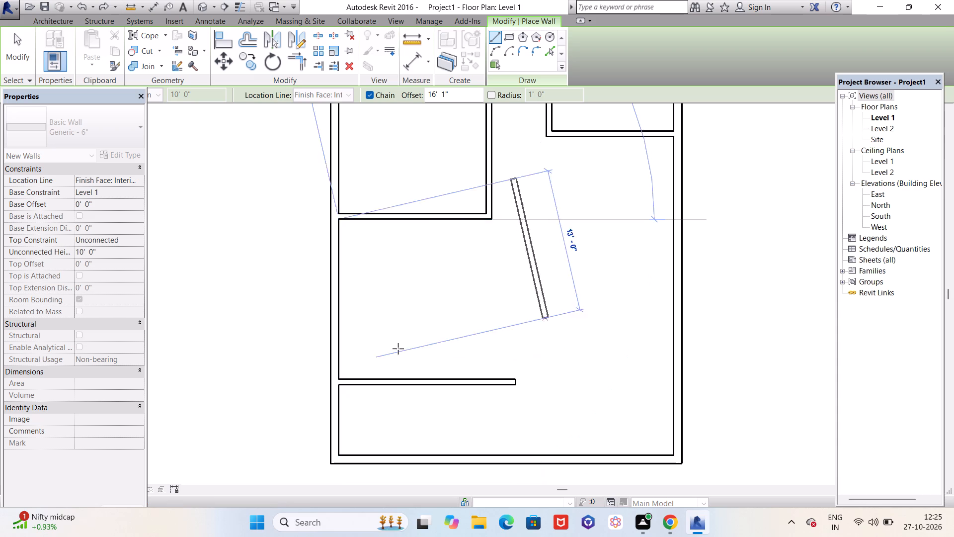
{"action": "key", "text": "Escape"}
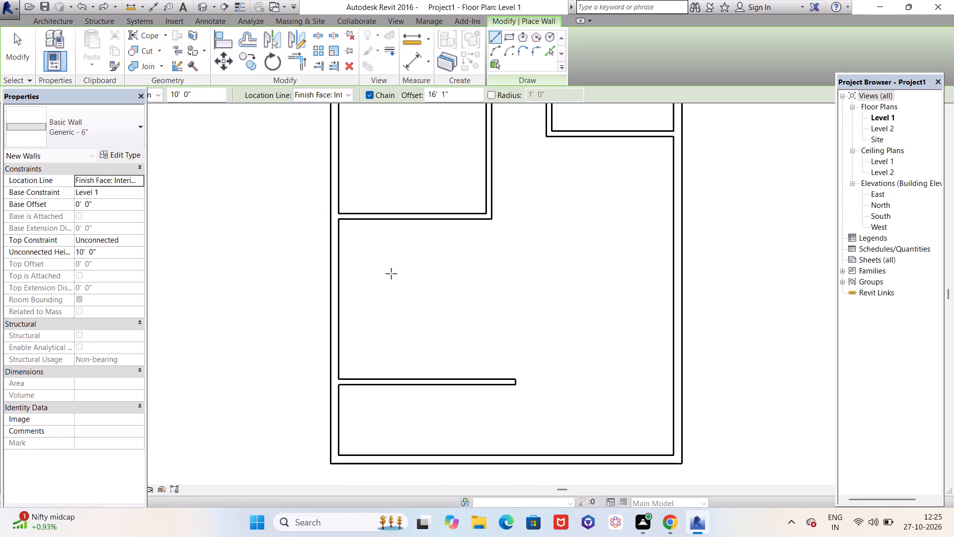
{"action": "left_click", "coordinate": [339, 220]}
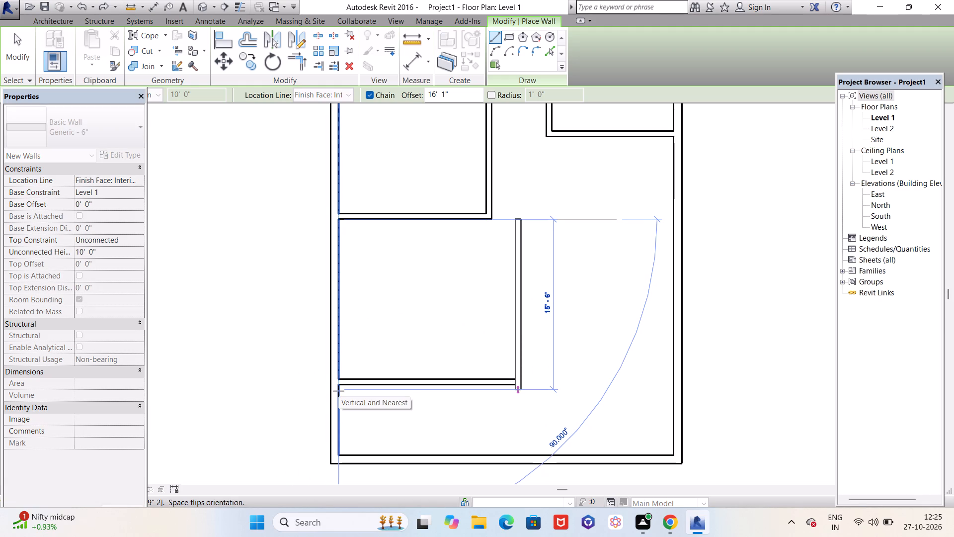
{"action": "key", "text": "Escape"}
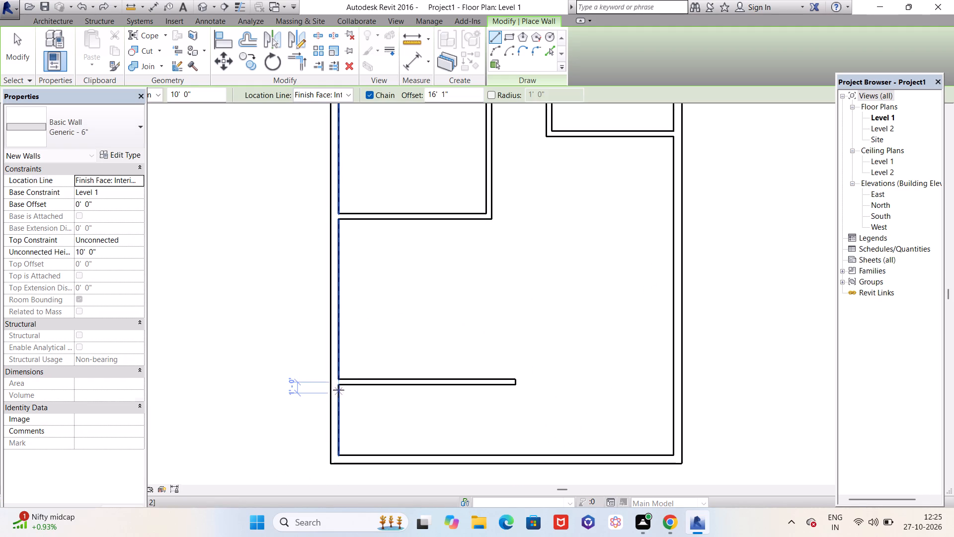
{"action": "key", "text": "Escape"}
Shift the southwest partition's temporary dimension references to wall faces to check its clear distance from the west room's south partition.
{"action": "left_click", "coordinate": [483, 381]}
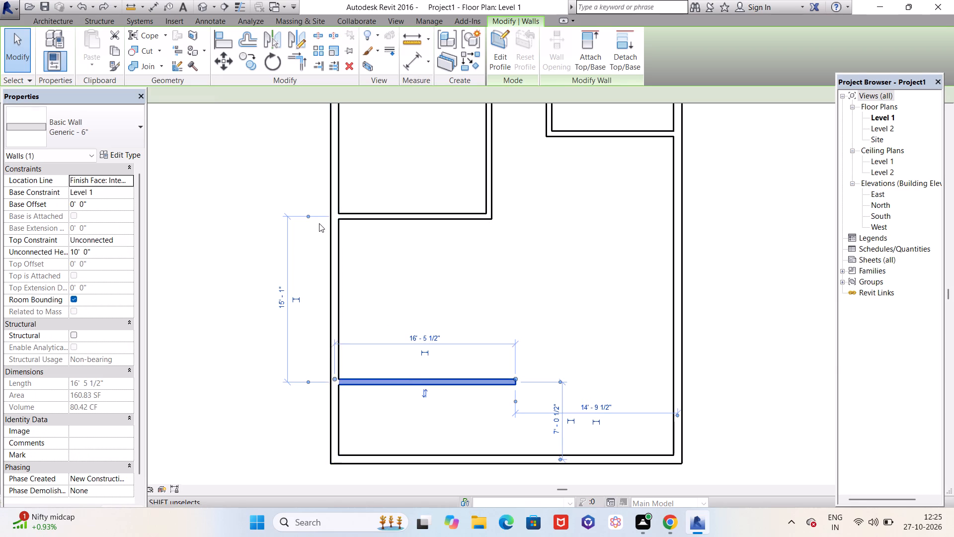
{"action": "scroll", "coordinate": [318, 221], "scroll_direction": "up", "scroll_amount": 3}
{"action": "left_click", "coordinate": [304, 214]}
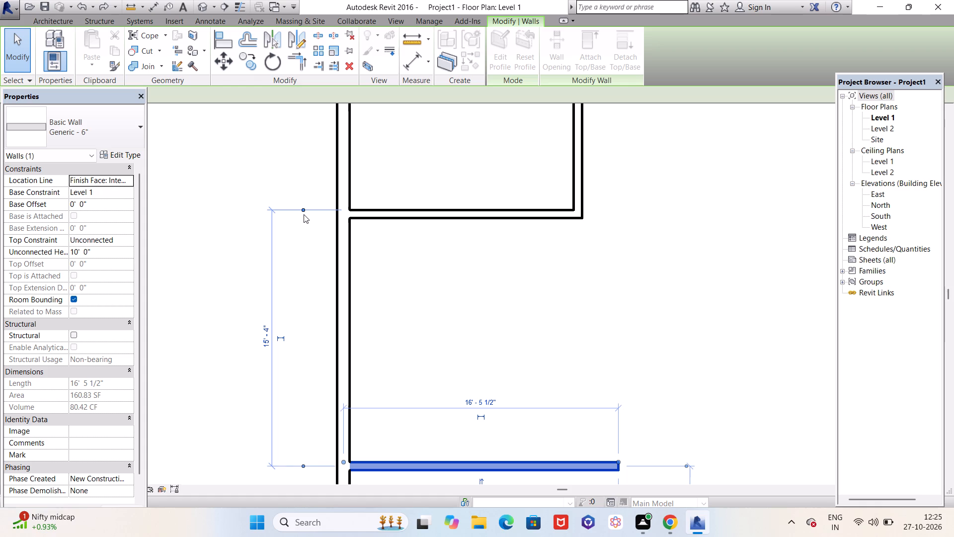
{"action": "left_click", "coordinate": [302, 210]}
{"action": "scroll", "coordinate": [314, 226], "scroll_direction": "down", "scroll_amount": 2}
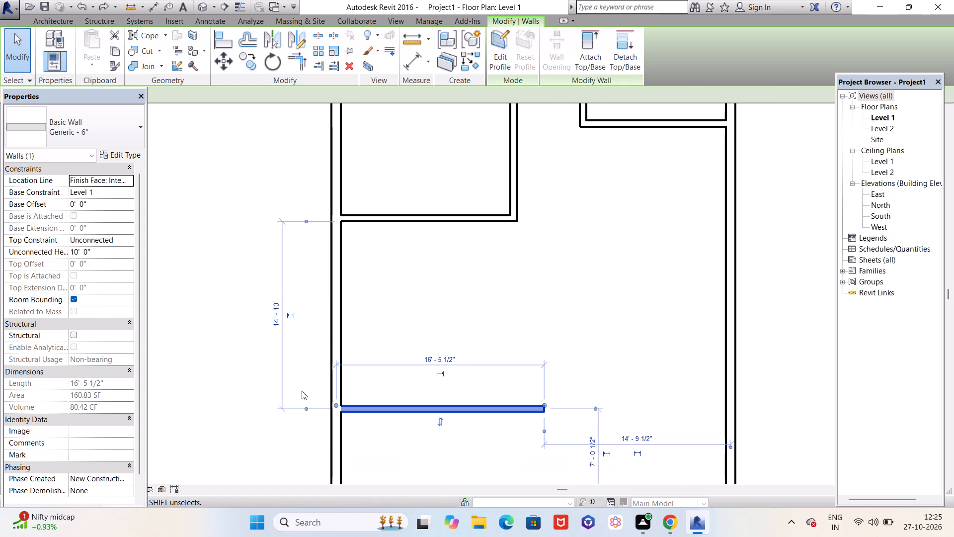
{"action": "scroll", "coordinate": [302, 393], "scroll_direction": "up", "scroll_amount": 3}
{"action": "left_click", "coordinate": [307, 416]}
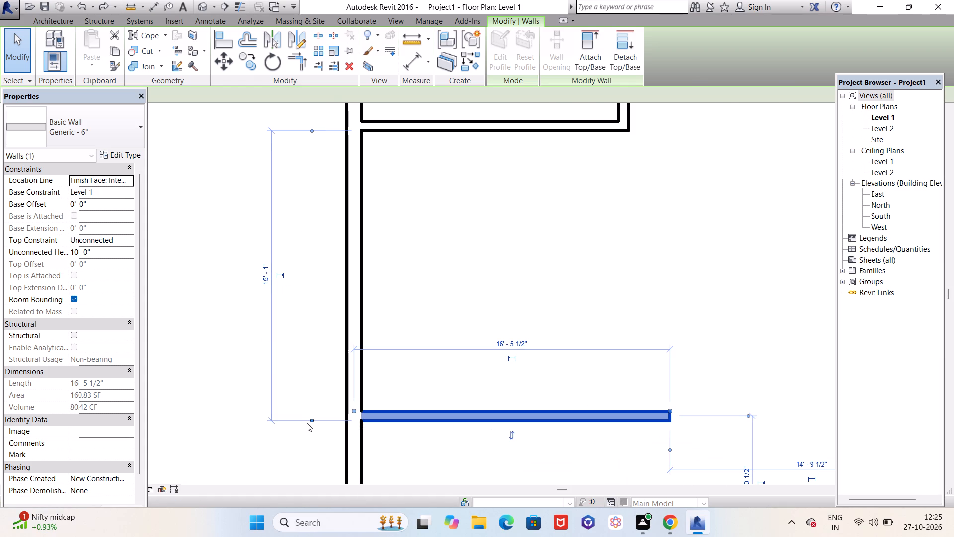
{"action": "left_click", "coordinate": [312, 419]}
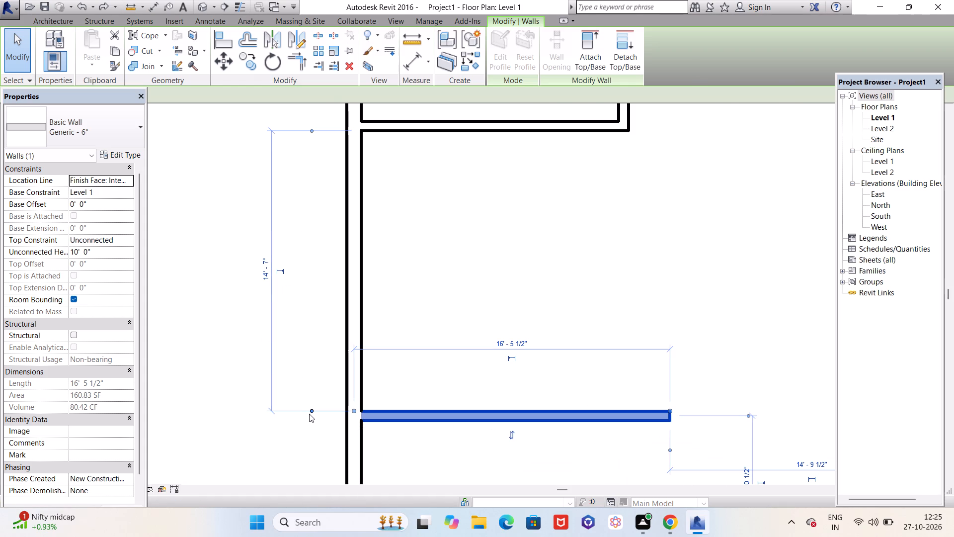
Examine the temporary dimensions around the southwest partition, the west and south outer walls, and the west room's south partition.
{"action": "scroll", "coordinate": [339, 304], "scroll_direction": "down", "scroll_amount": 2}
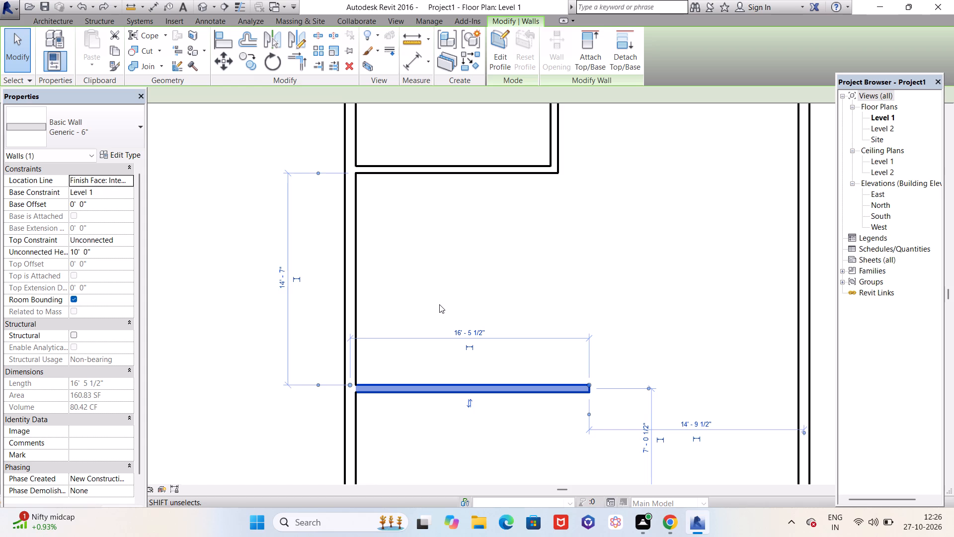
{"action": "scroll", "coordinate": [439, 304], "scroll_direction": "up", "scroll_amount": 2}
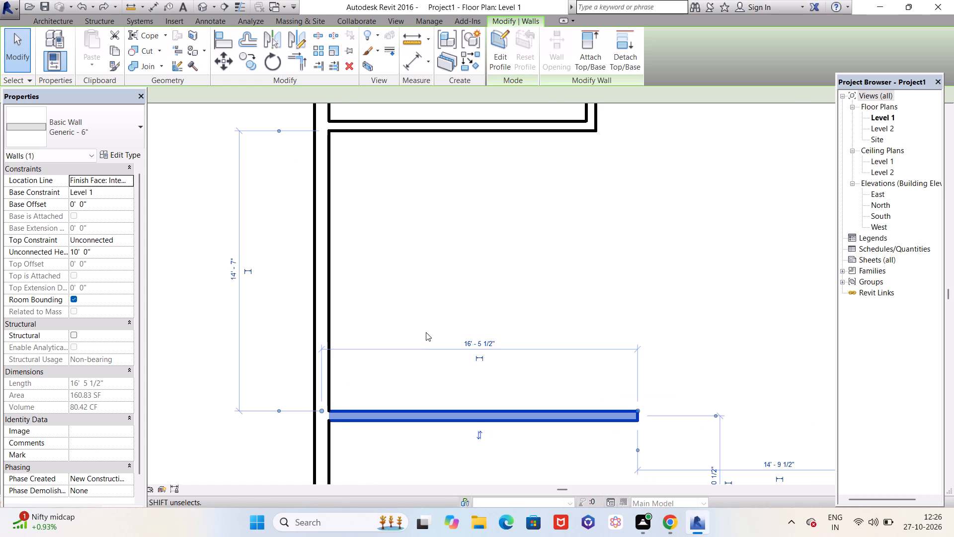
{"action": "scroll", "coordinate": [426, 332], "scroll_direction": "down", "scroll_amount": 3}
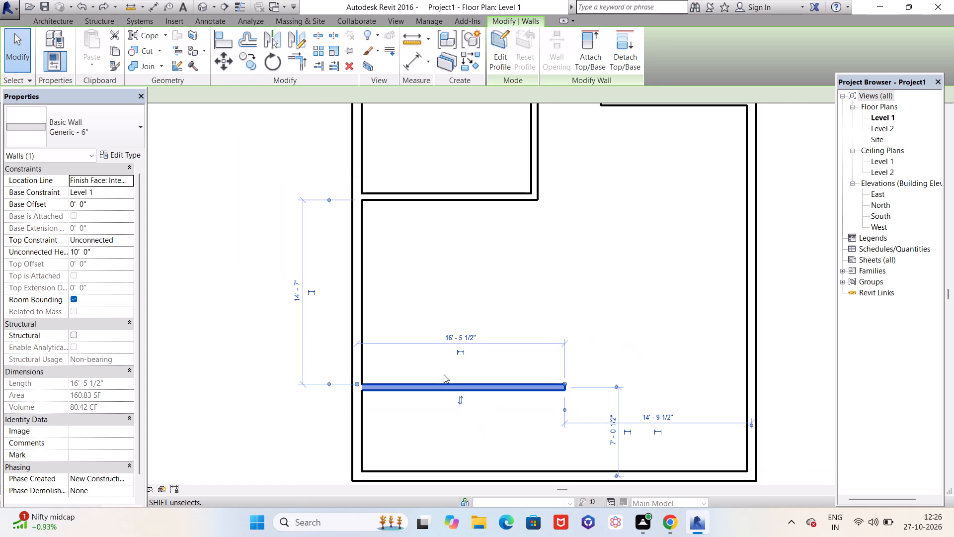
{"action": "scroll", "coordinate": [388, 374], "scroll_direction": "up", "scroll_amount": 4}
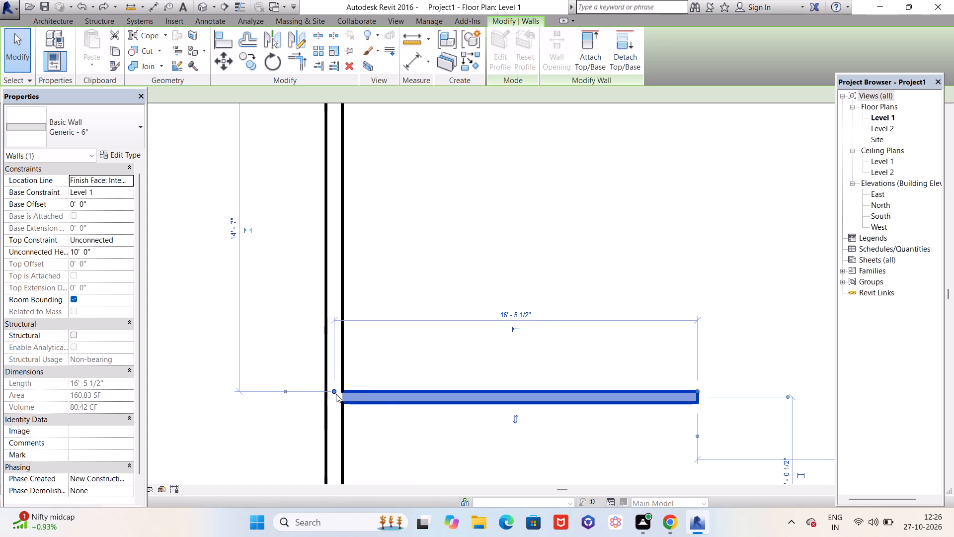
{"action": "left_click", "coordinate": [334, 391]}
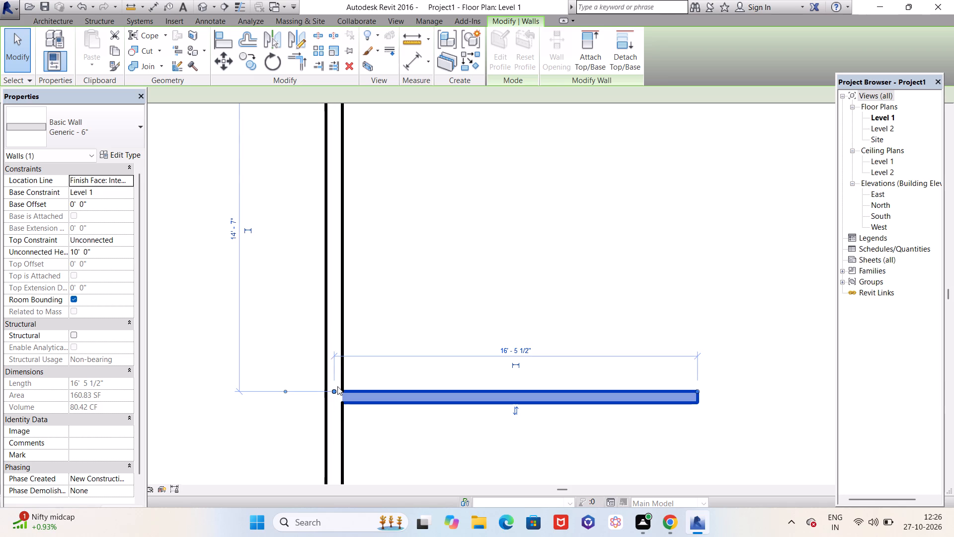
{"action": "left_click", "coordinate": [344, 242]}
{"action": "scroll", "coordinate": [394, 318], "scroll_direction": "down", "scroll_amount": 4}
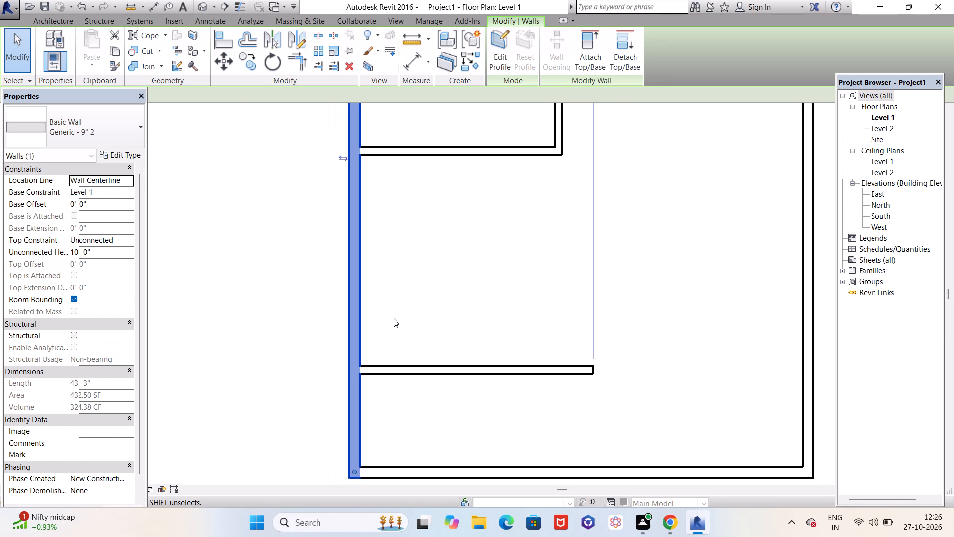
{"action": "scroll", "coordinate": [394, 318], "scroll_direction": "down", "scroll_amount": 6}
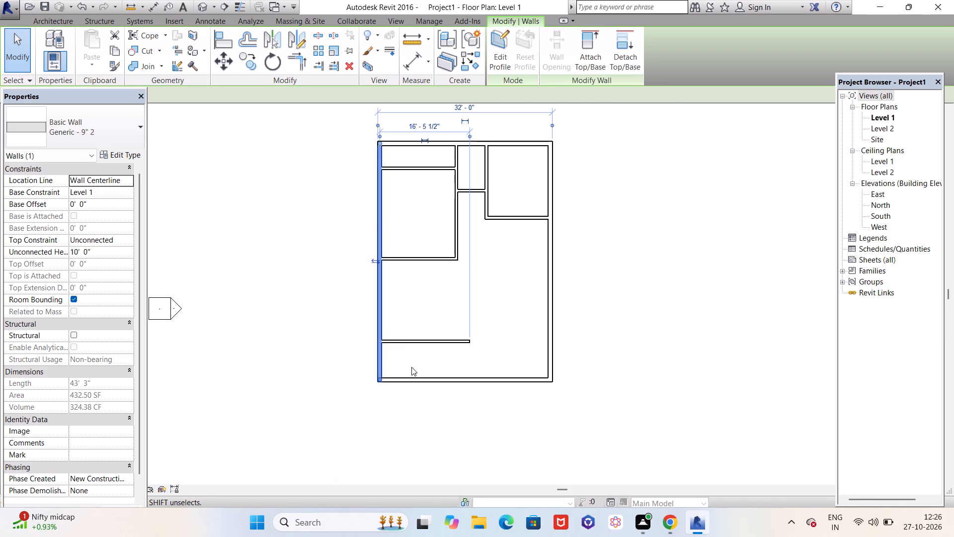
{"action": "left_click", "coordinate": [411, 377]}
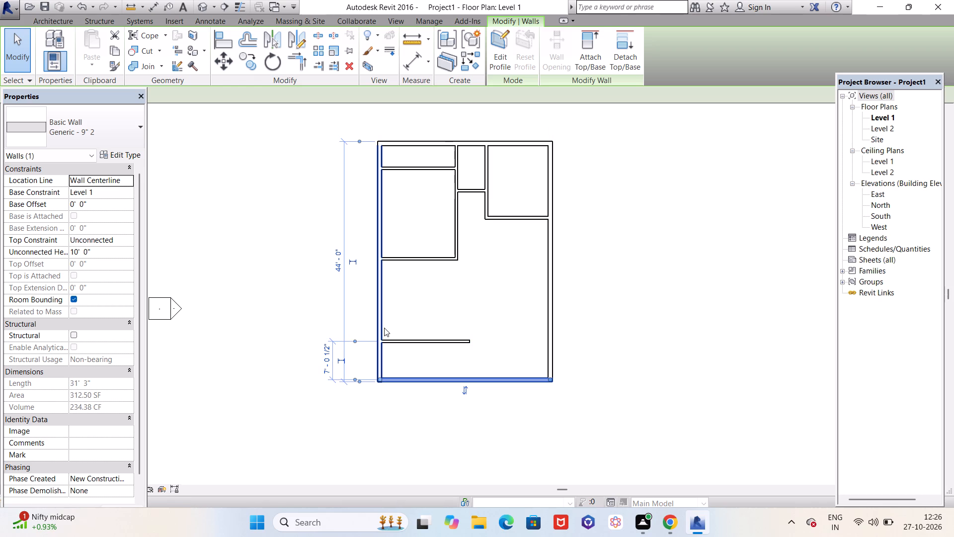
{"action": "left_click", "coordinate": [384, 328]}
{"action": "left_click", "coordinate": [427, 264]}
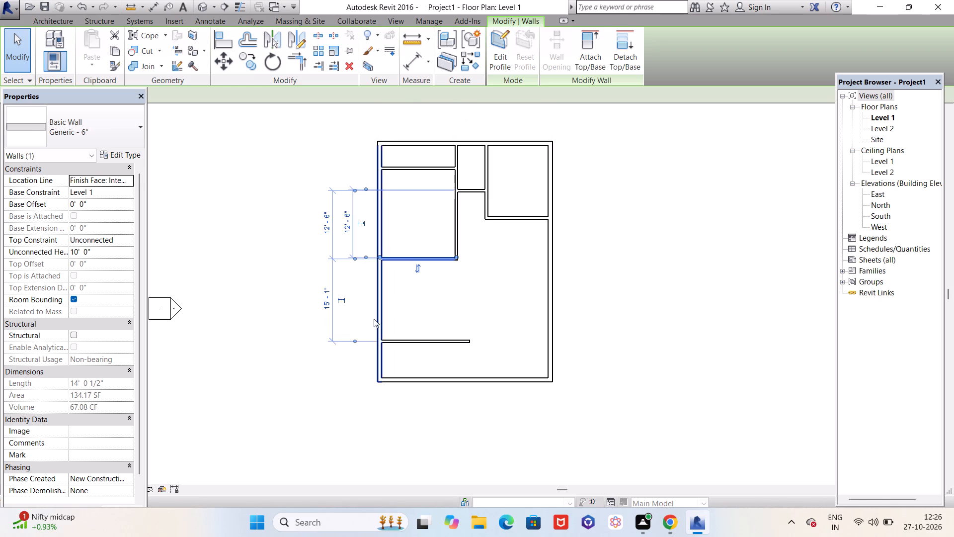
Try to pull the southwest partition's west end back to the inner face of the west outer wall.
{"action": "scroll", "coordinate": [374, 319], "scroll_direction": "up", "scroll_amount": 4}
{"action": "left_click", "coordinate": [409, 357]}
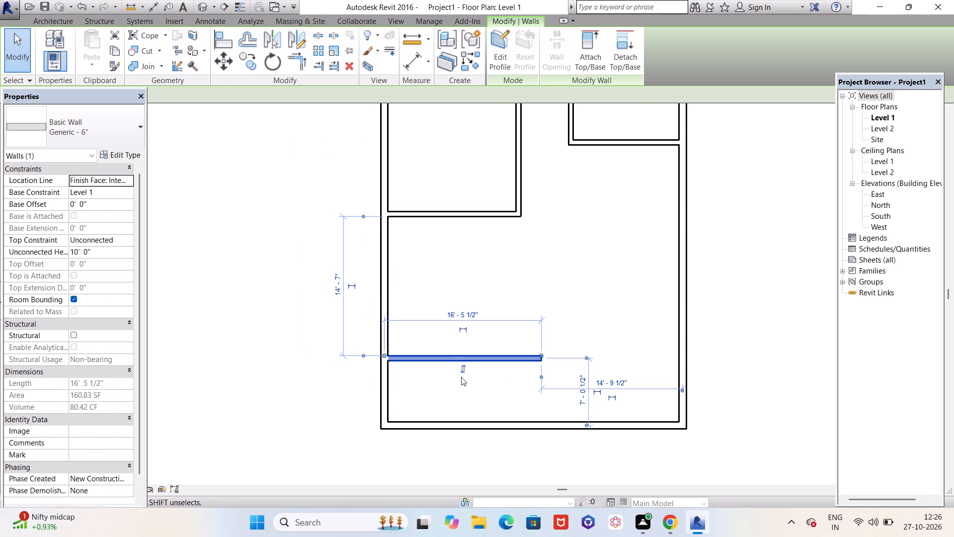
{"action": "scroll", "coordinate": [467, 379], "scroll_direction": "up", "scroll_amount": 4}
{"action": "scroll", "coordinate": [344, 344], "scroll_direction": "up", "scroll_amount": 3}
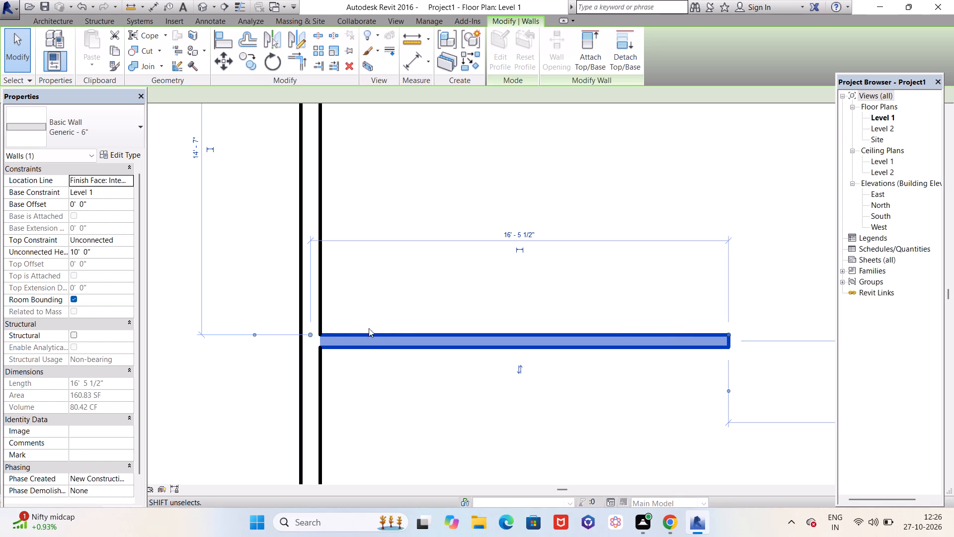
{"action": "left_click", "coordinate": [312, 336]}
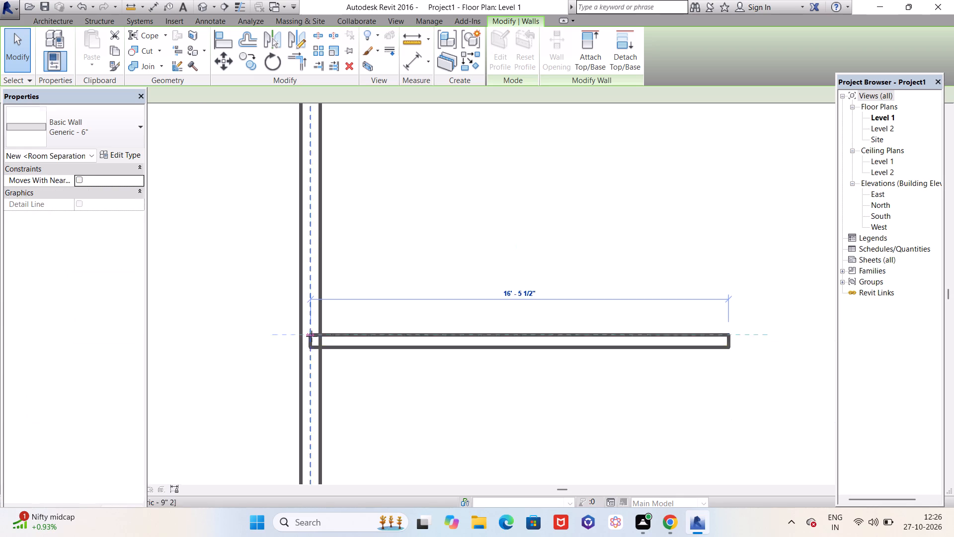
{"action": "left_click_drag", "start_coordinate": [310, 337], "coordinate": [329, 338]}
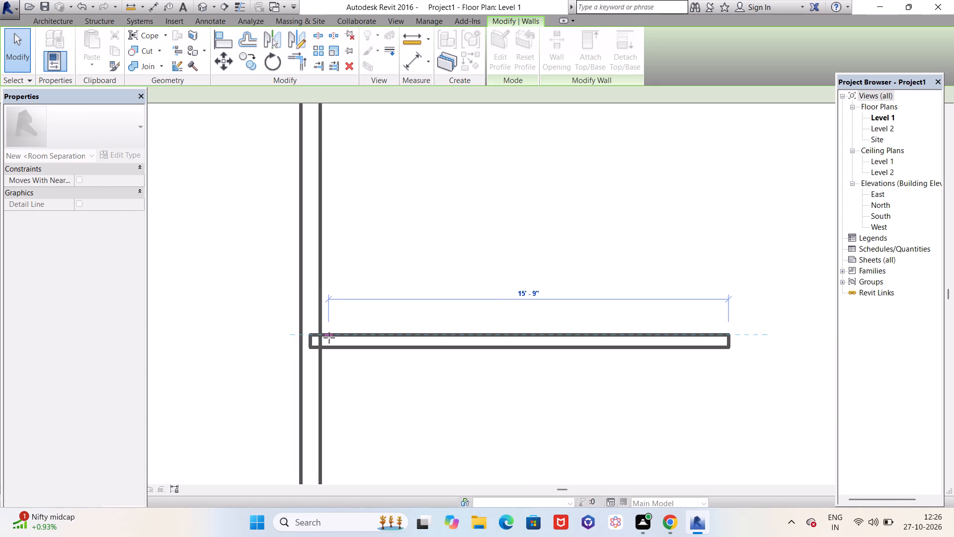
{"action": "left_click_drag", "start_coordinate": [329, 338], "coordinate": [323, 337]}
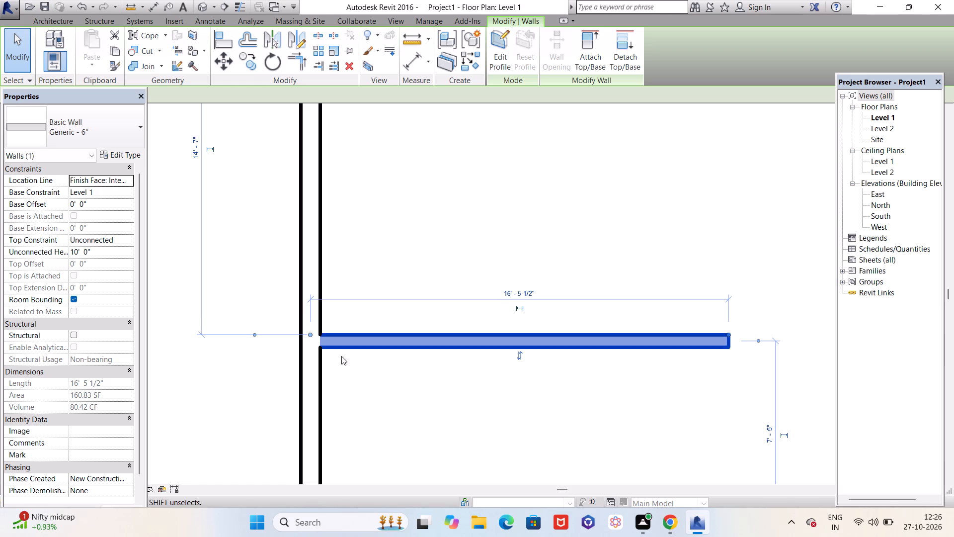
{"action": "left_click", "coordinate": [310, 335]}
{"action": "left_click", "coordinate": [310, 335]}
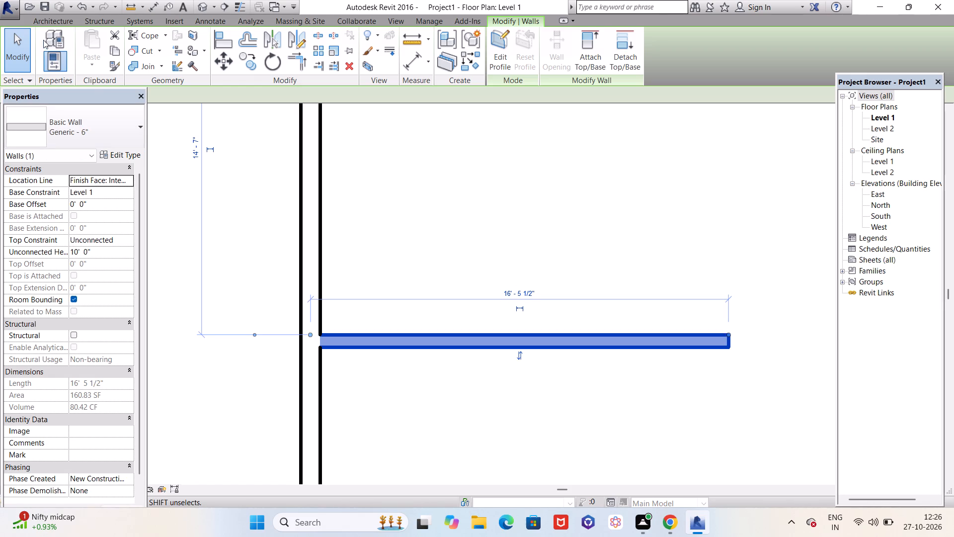
Measure the southwest partition's clear length from the west outer wall's inner face to its free east end.
{"action": "left_click", "coordinate": [44, 18]}
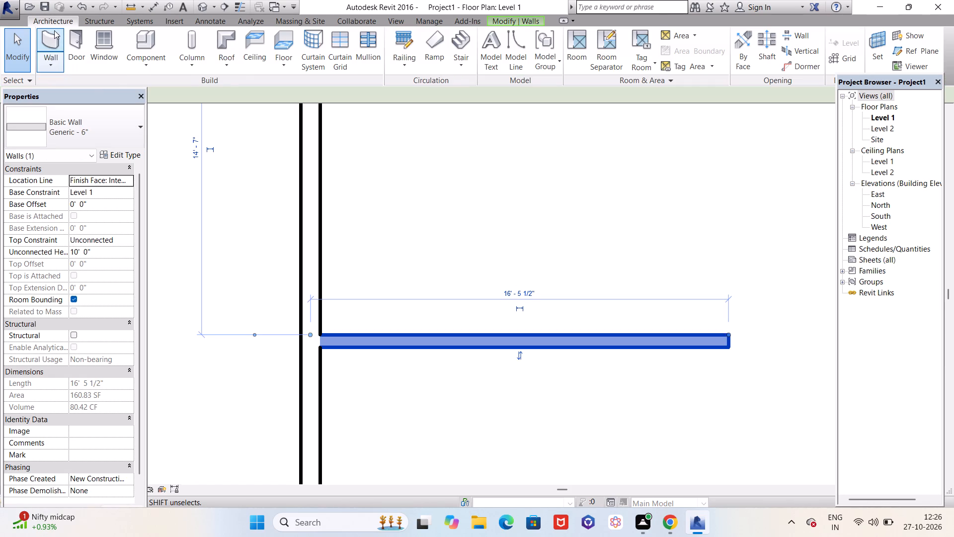
{"action": "left_click", "coordinate": [52, 36]}
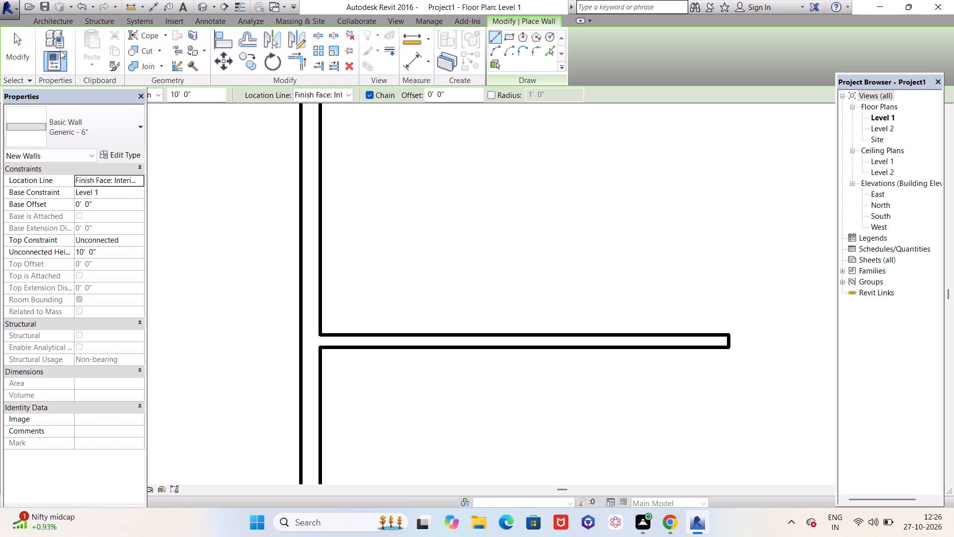
{"action": "left_click", "coordinate": [50, 19]}
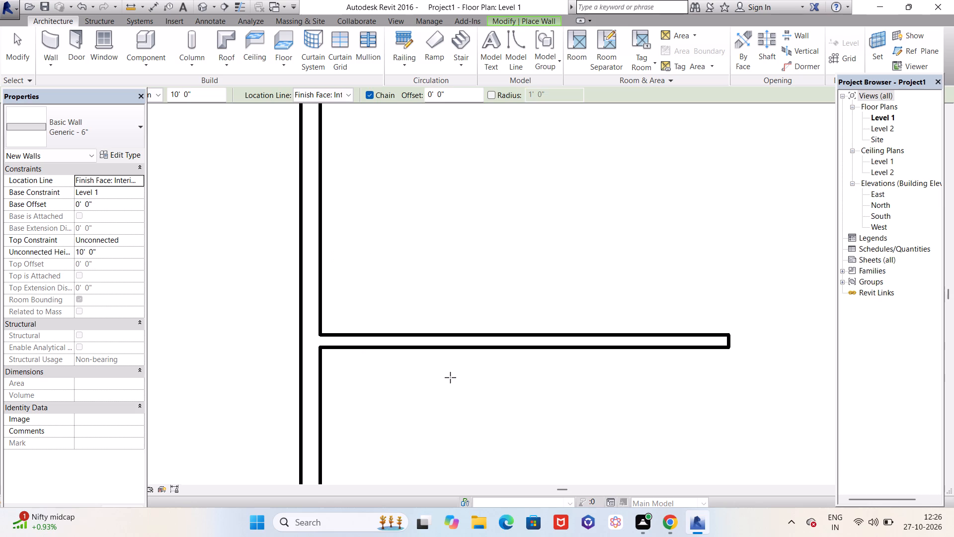
{"action": "key", "text": "Escape"}
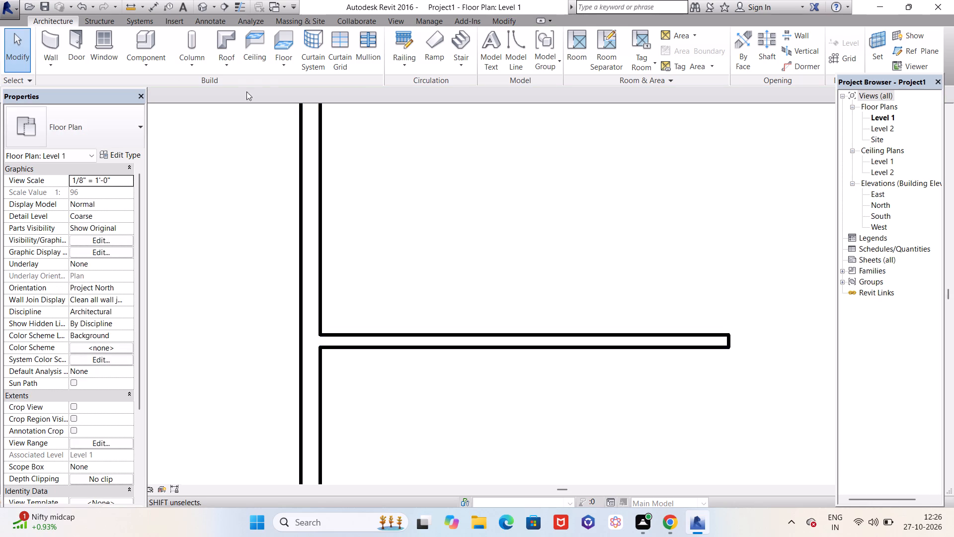
{"action": "left_click", "coordinate": [54, 34]}
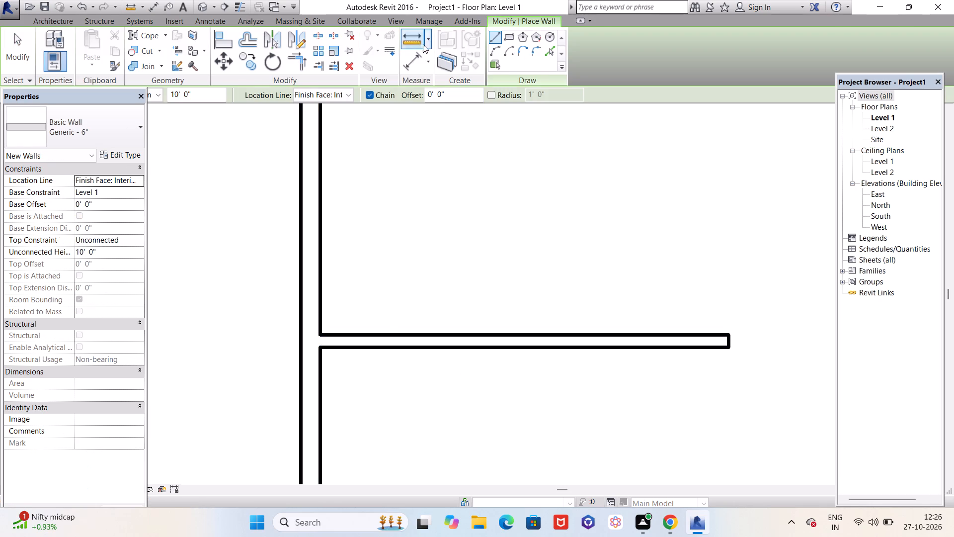
{"action": "left_click", "coordinate": [413, 40]}
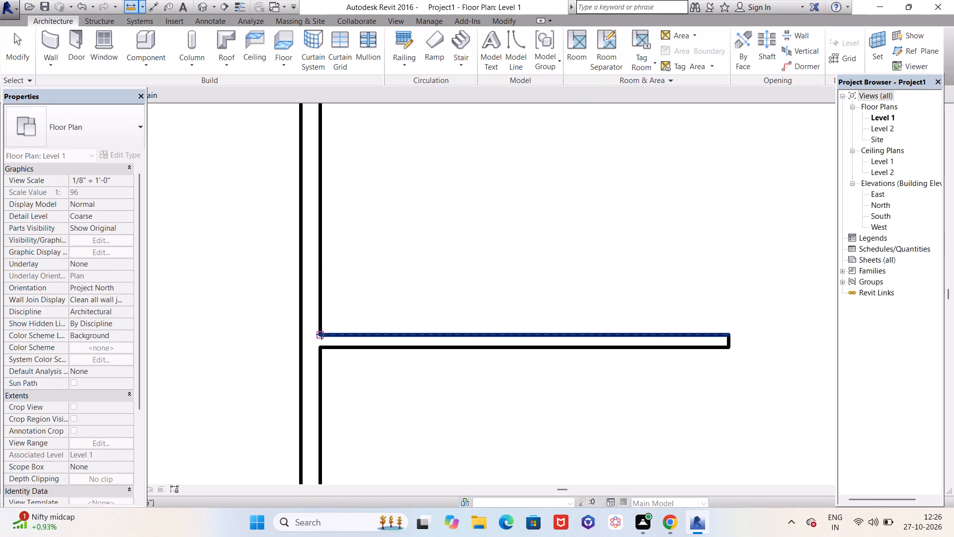
{"action": "left_click", "coordinate": [321, 334]}
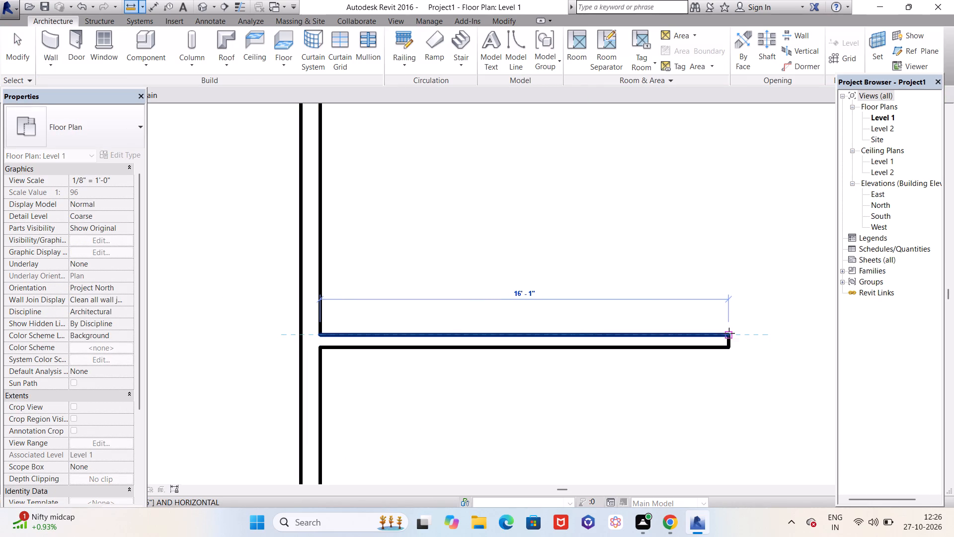
{"action": "key", "text": "Escape"}
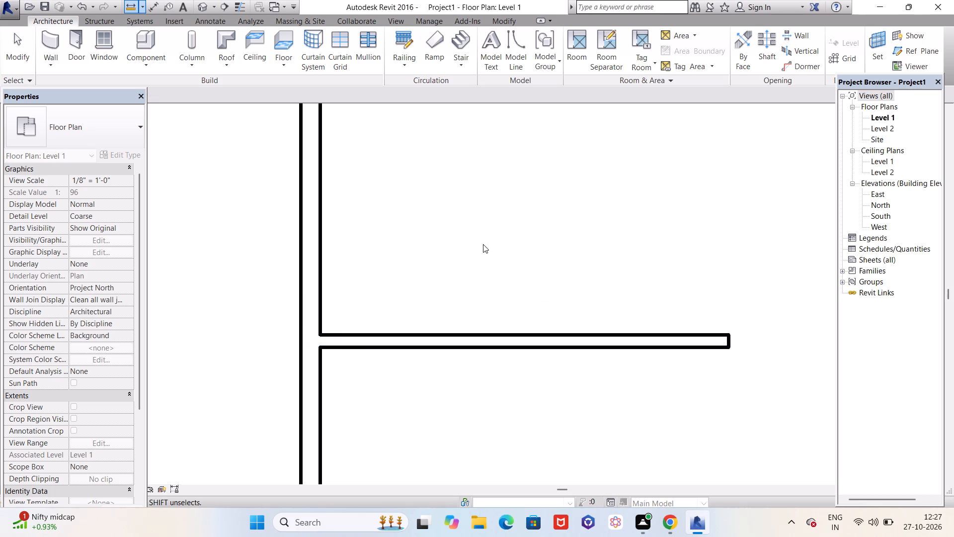
Draw a Generic - 6" partition offset 16' 1" from the west outer wall's inner face, from the west room's south partition to the southwest partition.
{"action": "scroll", "coordinate": [481, 244], "scroll_direction": "down", "scroll_amount": 9}
{"action": "scroll", "coordinate": [486, 246], "scroll_direction": "up", "scroll_amount": 1}
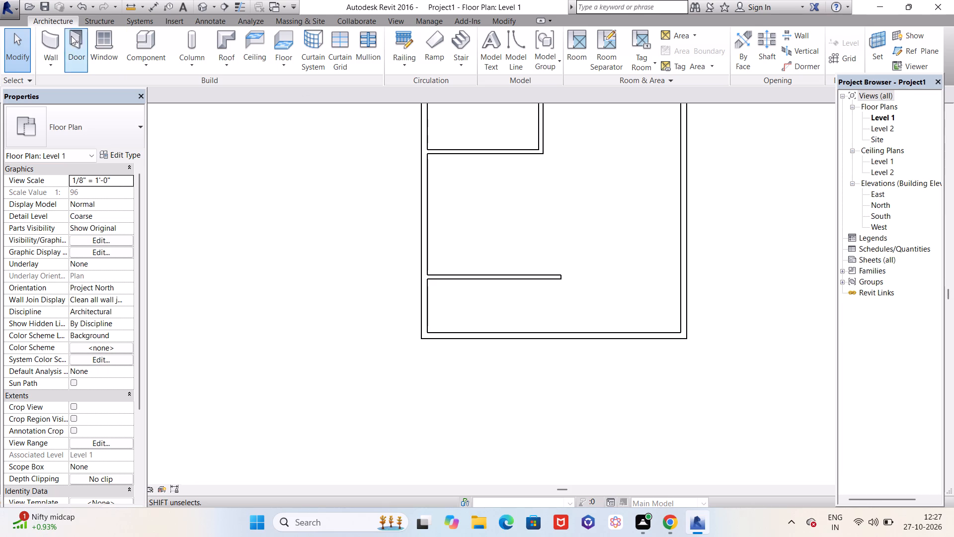
{"action": "left_click", "coordinate": [52, 39]}
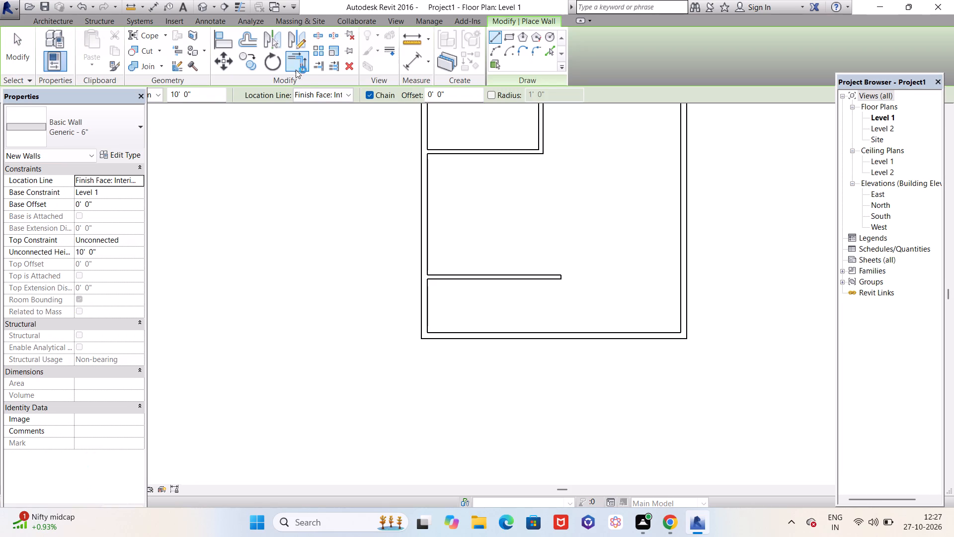
{"action": "left_click_drag", "start_coordinate": [447, 92], "coordinate": [413, 92]}
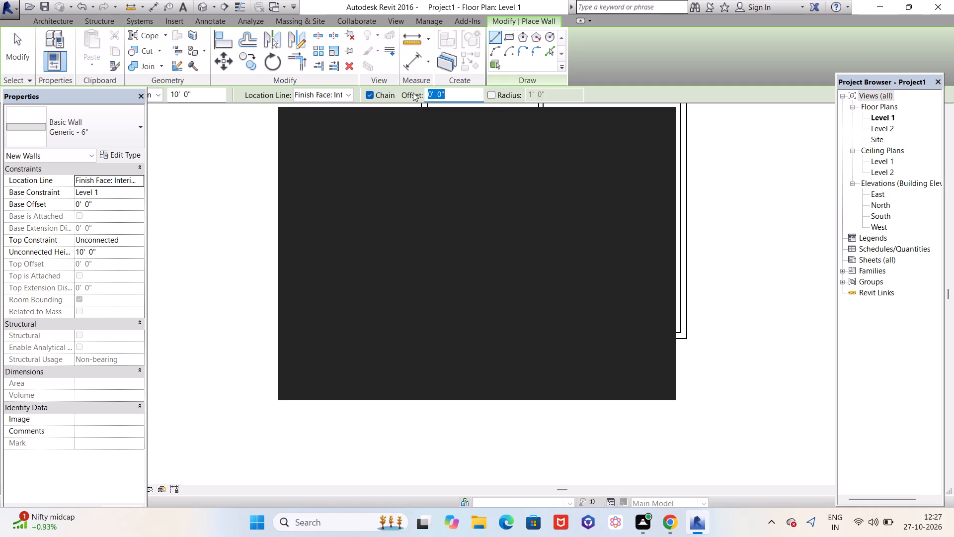
{"action": "type", "text": "16"}
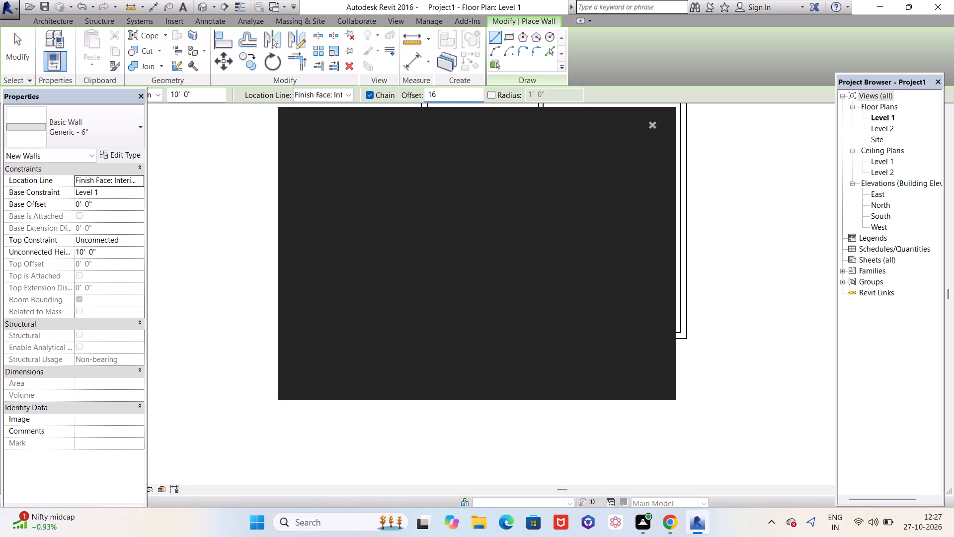
{"action": "type", "text": "'1\""}
{"action": "key", "text": "Return"}
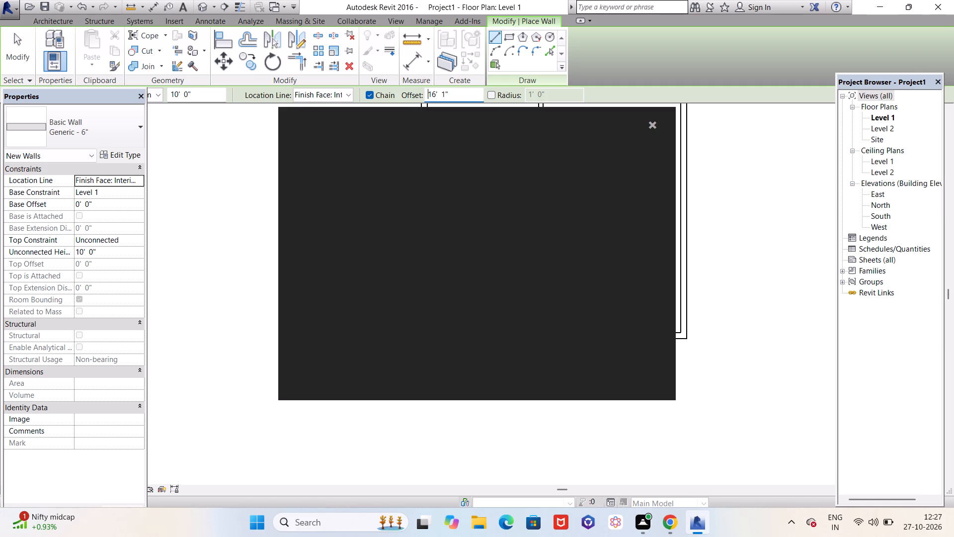
{"action": "left_click", "coordinate": [653, 124]}
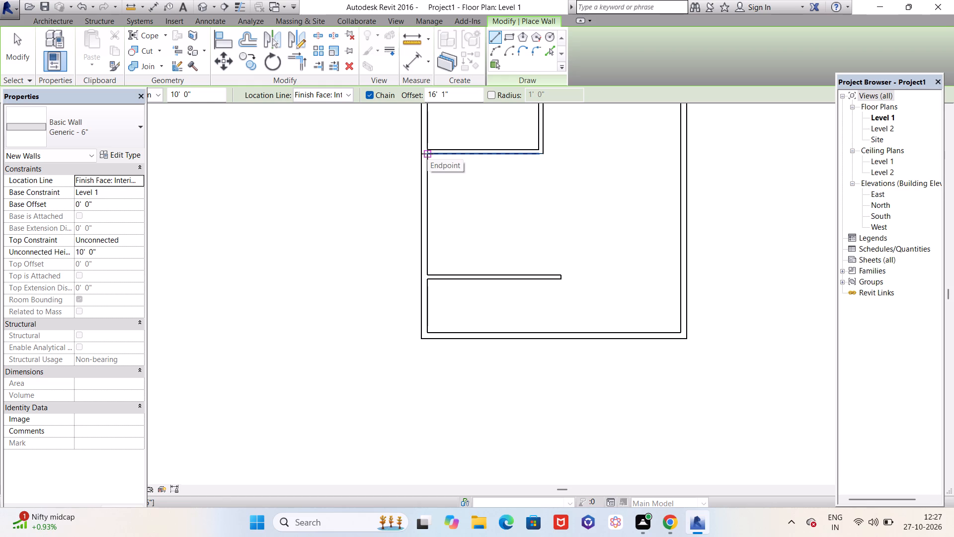
{"action": "left_click", "coordinate": [427, 154]}
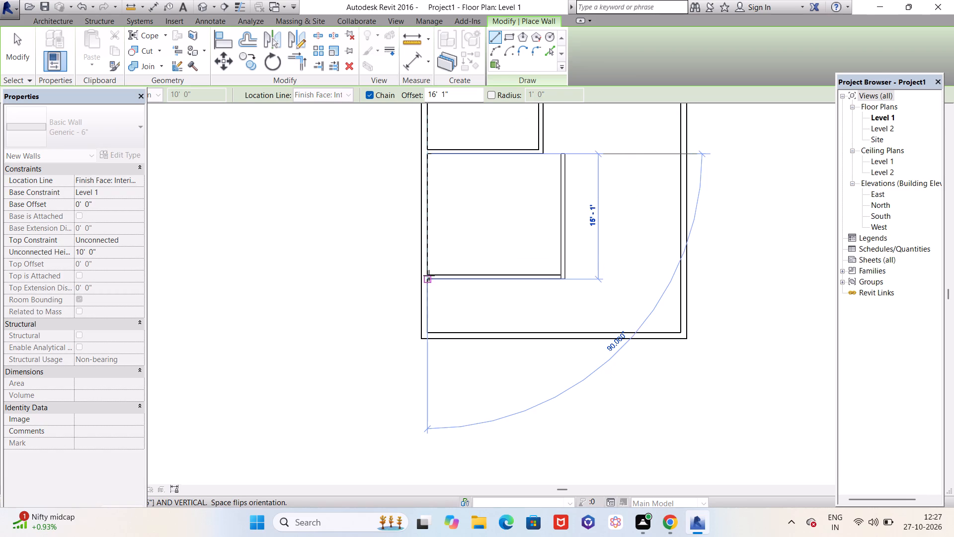
{"action": "left_click", "coordinate": [429, 273]}
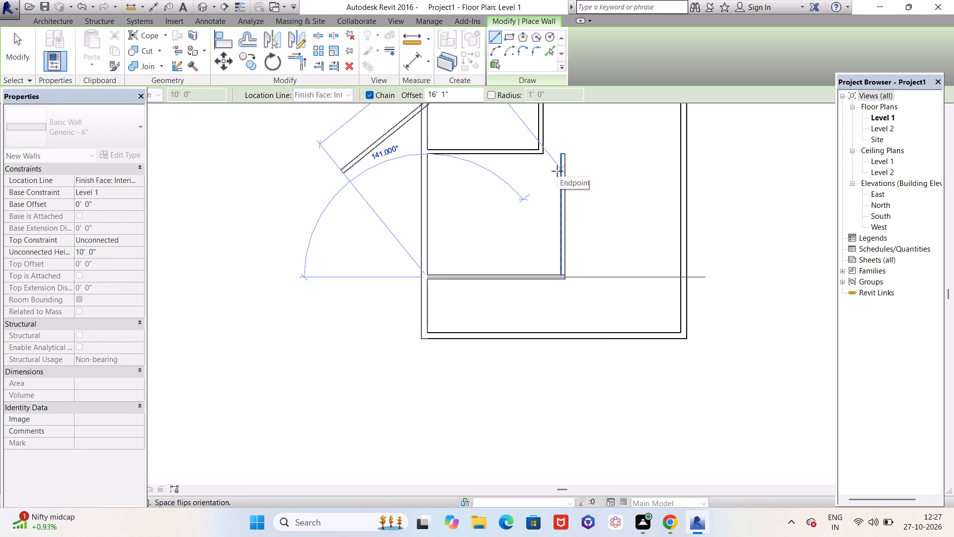
{"action": "key", "text": "Escape"}
{"action": "scroll", "coordinate": [566, 187], "scroll_direction": "up", "scroll_amount": 4}
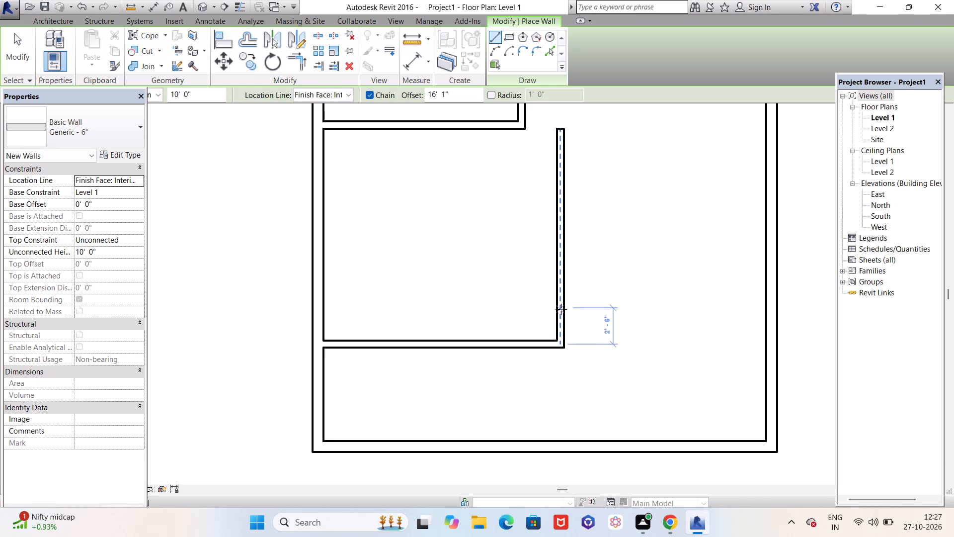
{"action": "key", "text": "Escape"}
Examine the temporary dimensions of the southwest room's south and east partitions and the west outer wall, and review the overall floor plan.
{"action": "left_click", "coordinate": [513, 345]}
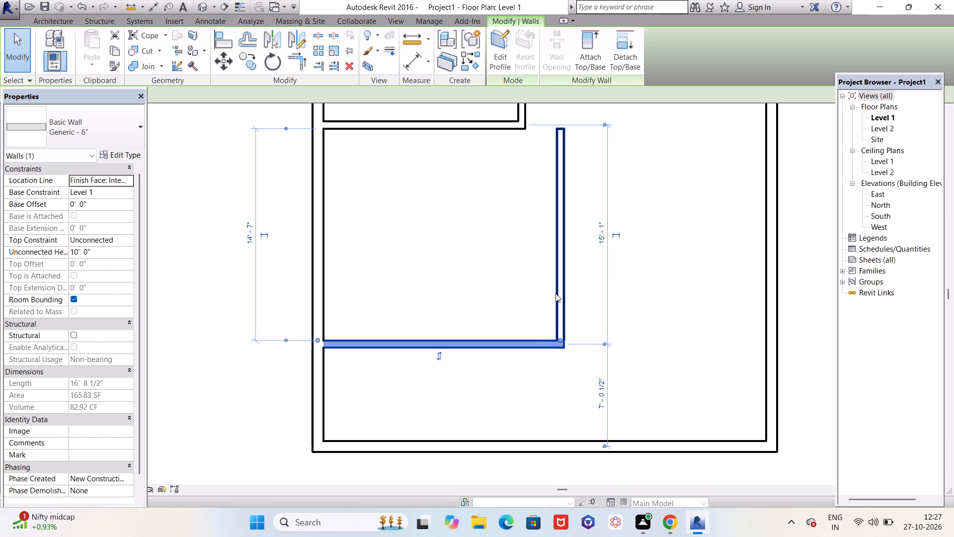
{"action": "left_click", "coordinate": [324, 265]}
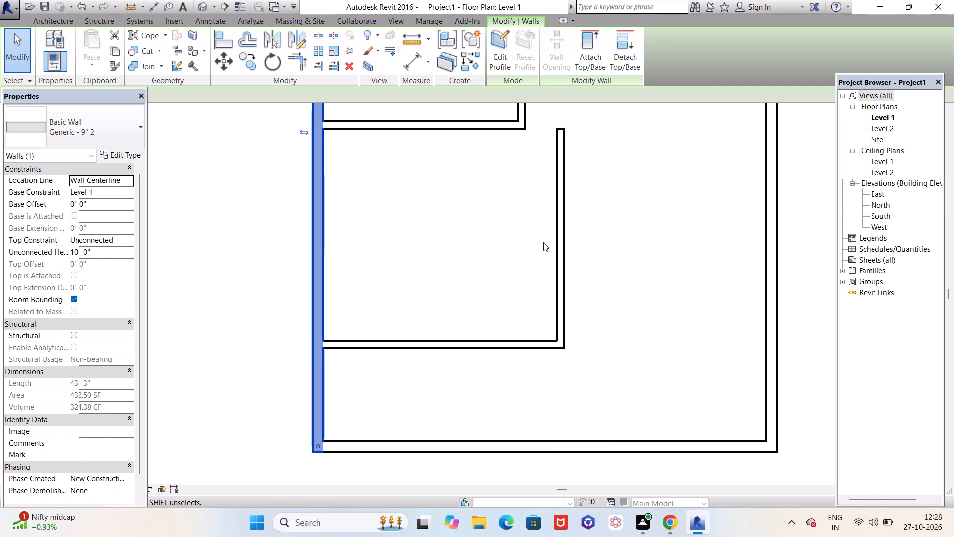
{"action": "left_click", "coordinate": [562, 239]}
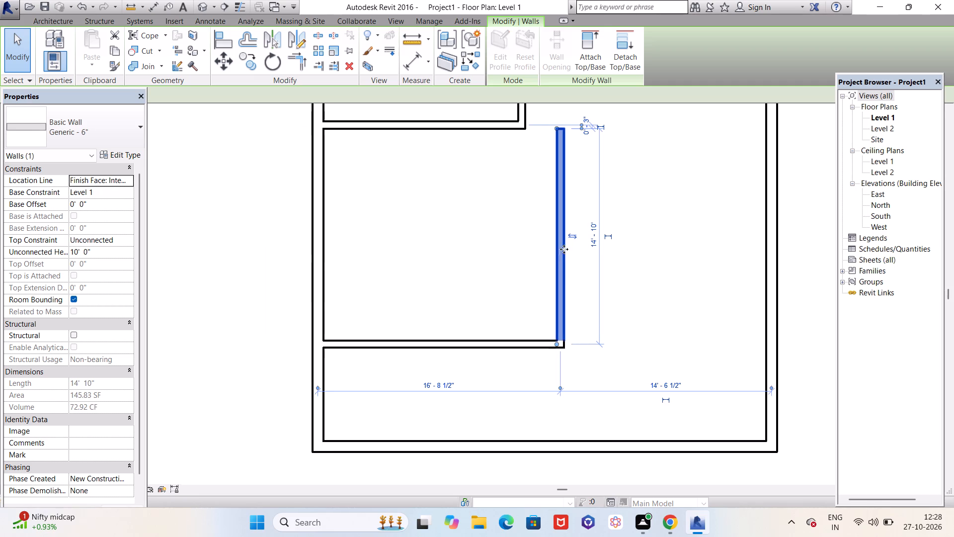
{"action": "left_click", "coordinate": [456, 291]}
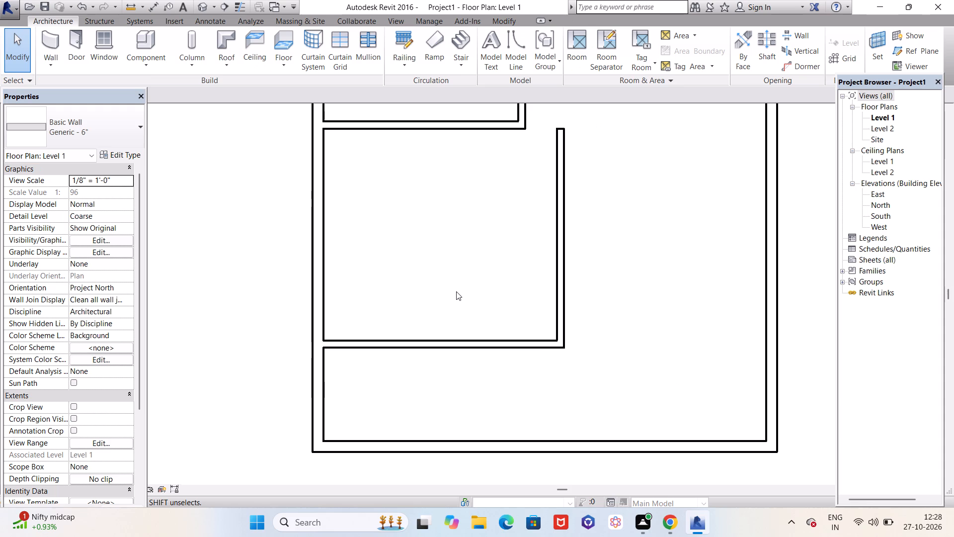
{"action": "scroll", "coordinate": [455, 293], "scroll_direction": "down", "scroll_amount": 4}
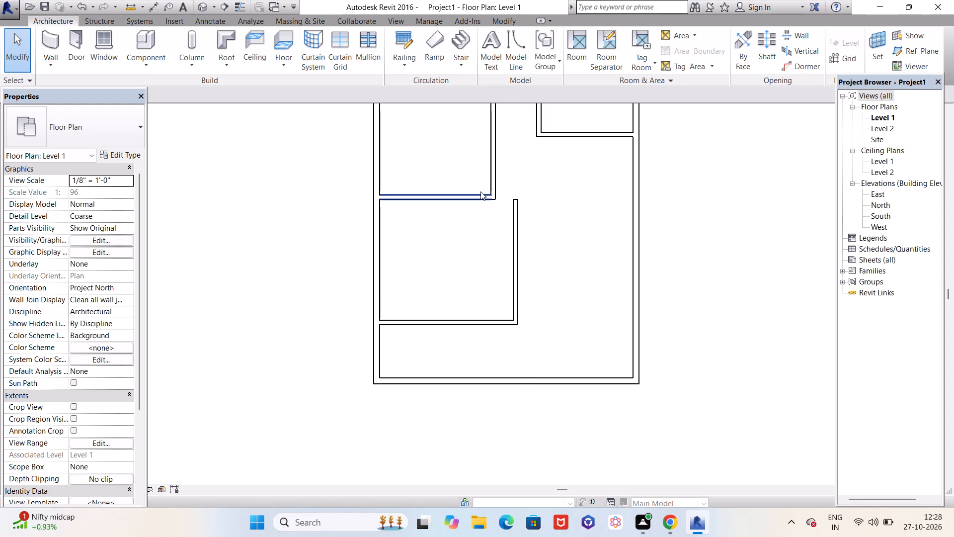
{"action": "scroll", "coordinate": [480, 191], "scroll_direction": "up", "scroll_amount": 3}
{"action": "scroll", "coordinate": [476, 284], "scroll_direction": "down", "scroll_amount": 3}
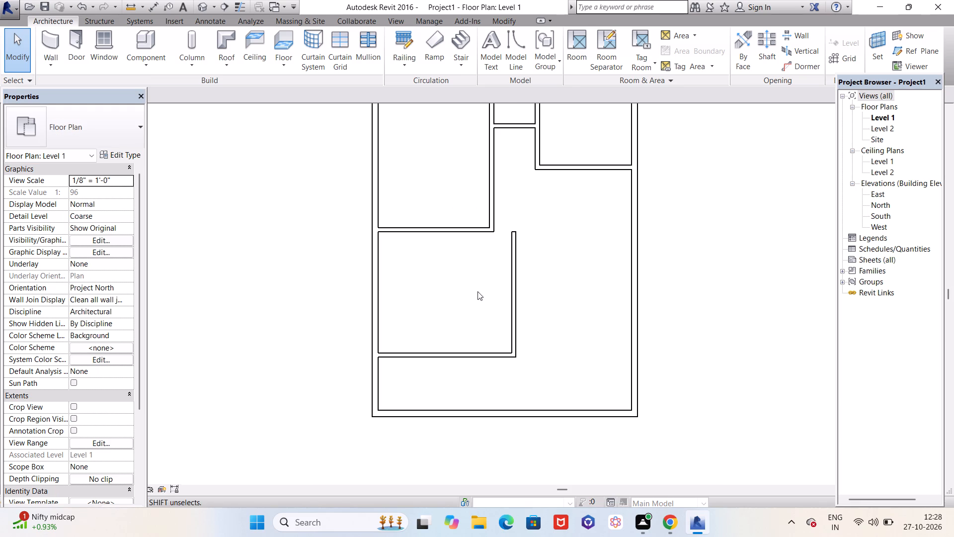
{"action": "scroll", "coordinate": [435, 283], "scroll_direction": "down", "scroll_amount": 5}
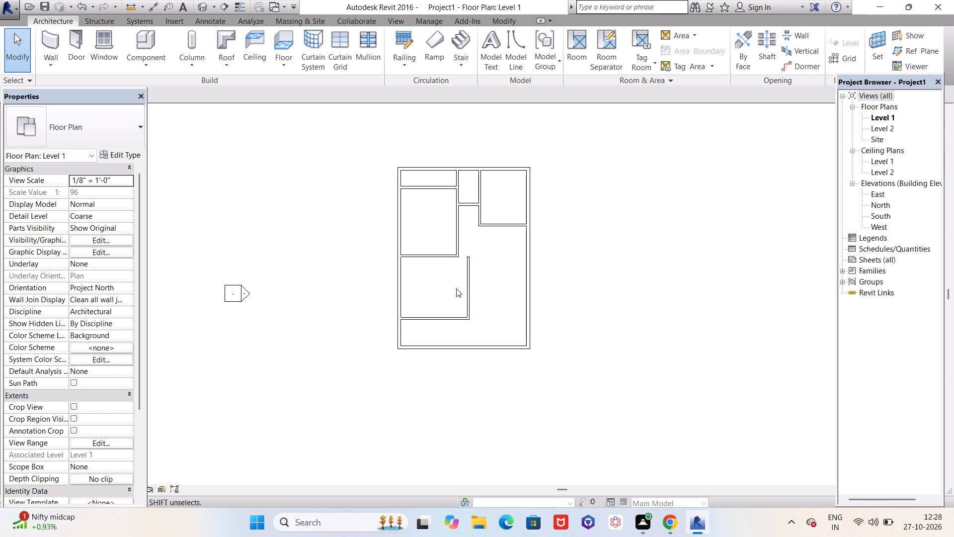
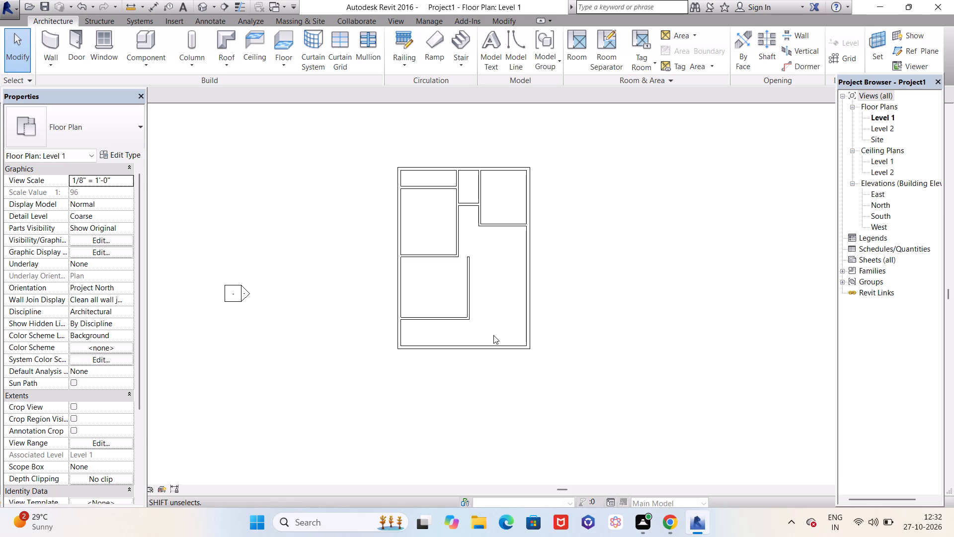
Draw a Generic - 6" partition offset 14' 2" from the south outer wall's inner face, from the east outer wall to the southwest room's east partition.
{"action": "scroll", "coordinate": [493, 335], "scroll_direction": "up", "scroll_amount": 4}
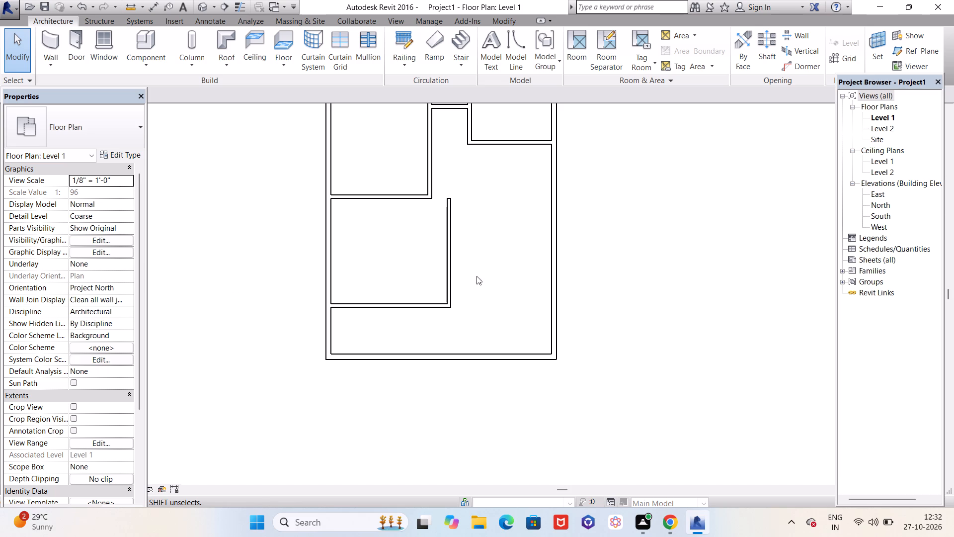
{"action": "middle_click_drag", "start_coordinate": [482, 272], "coordinate": [496, 329]}
{"action": "left_click", "coordinate": [48, 44]}
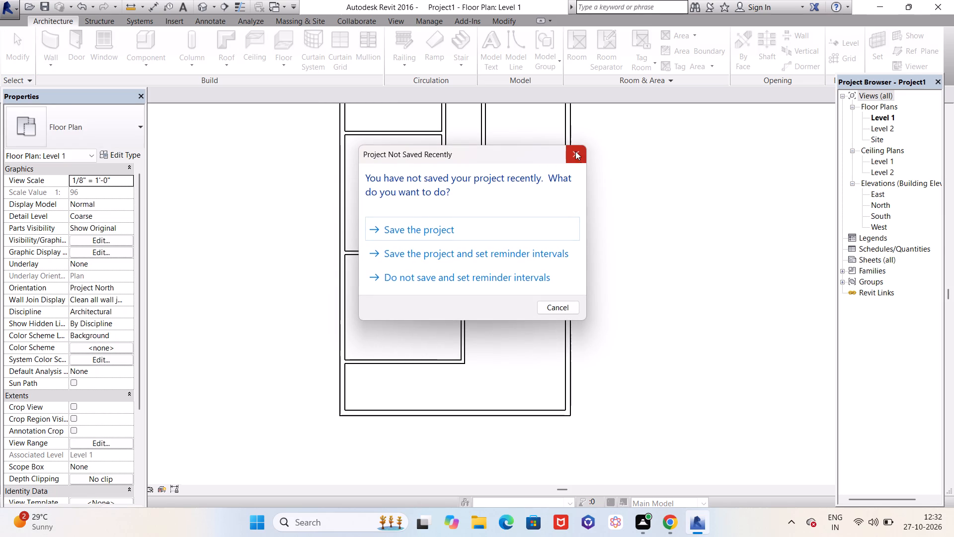
{"action": "left_click", "coordinate": [575, 151]}
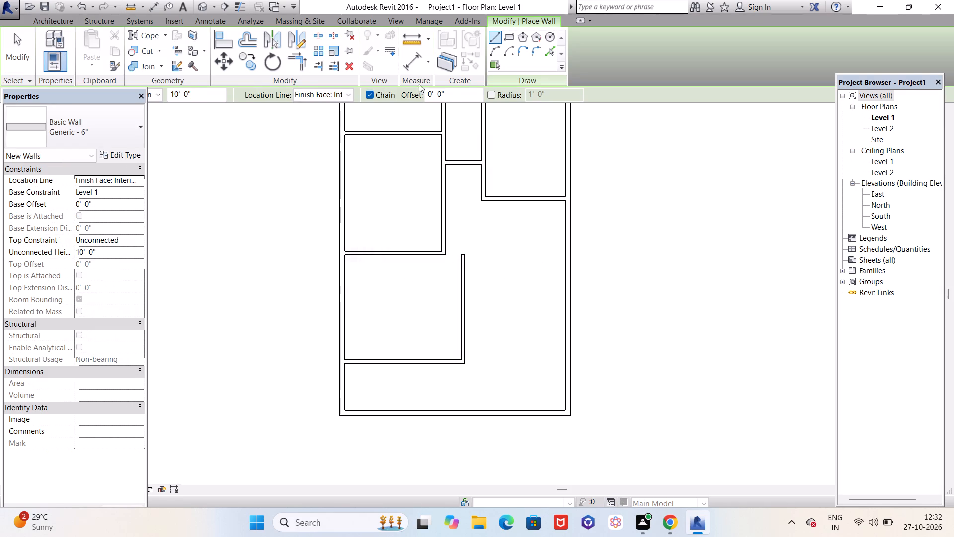
{"action": "left_click_drag", "start_coordinate": [448, 92], "coordinate": [414, 89]}
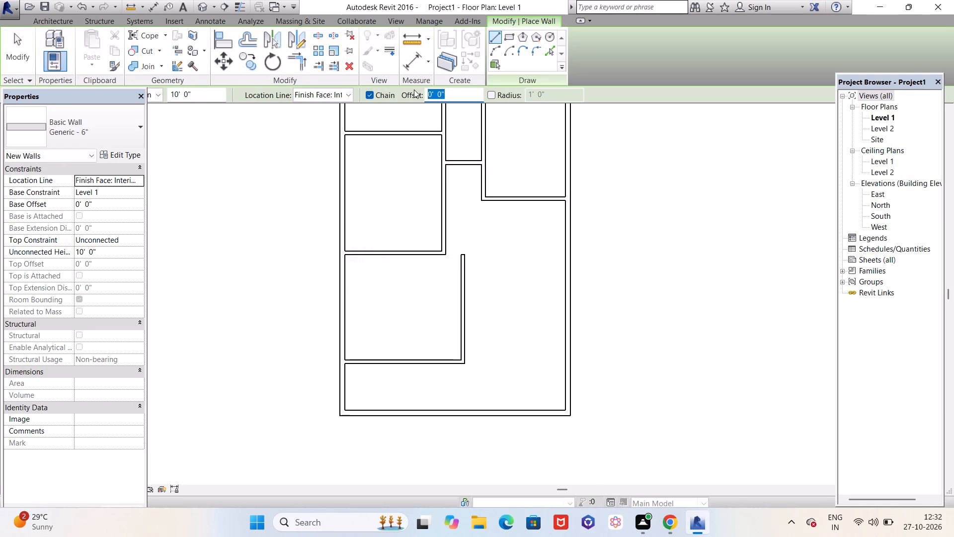
{"action": "type", "text": "14'2\""}
{"action": "key", "text": "Return"}
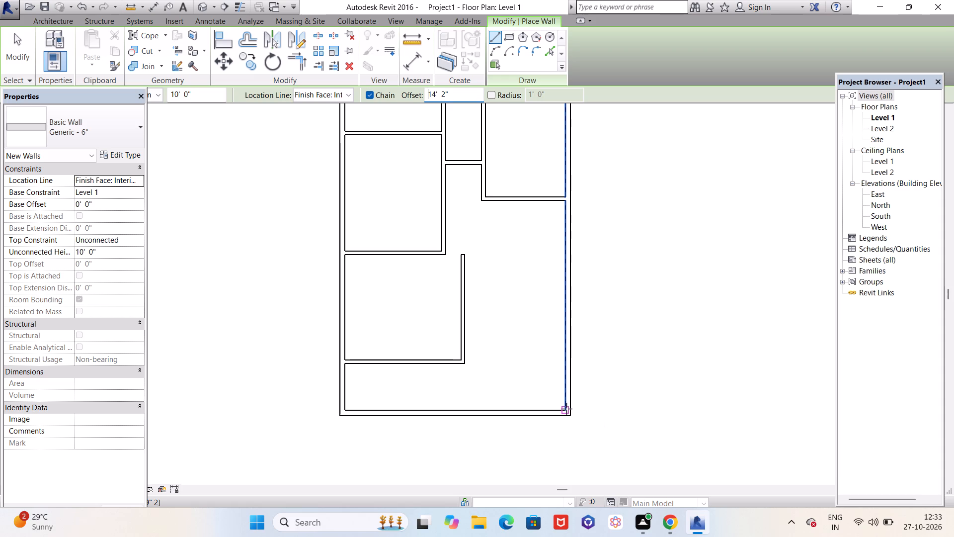
{"action": "scroll", "coordinate": [561, 405], "scroll_direction": "up", "scroll_amount": 4}
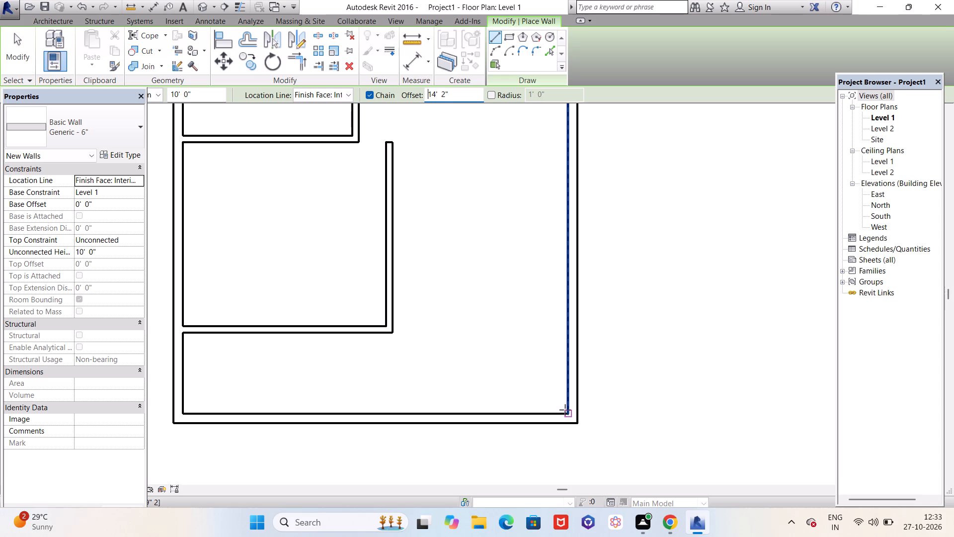
{"action": "left_click", "coordinate": [566, 414]}
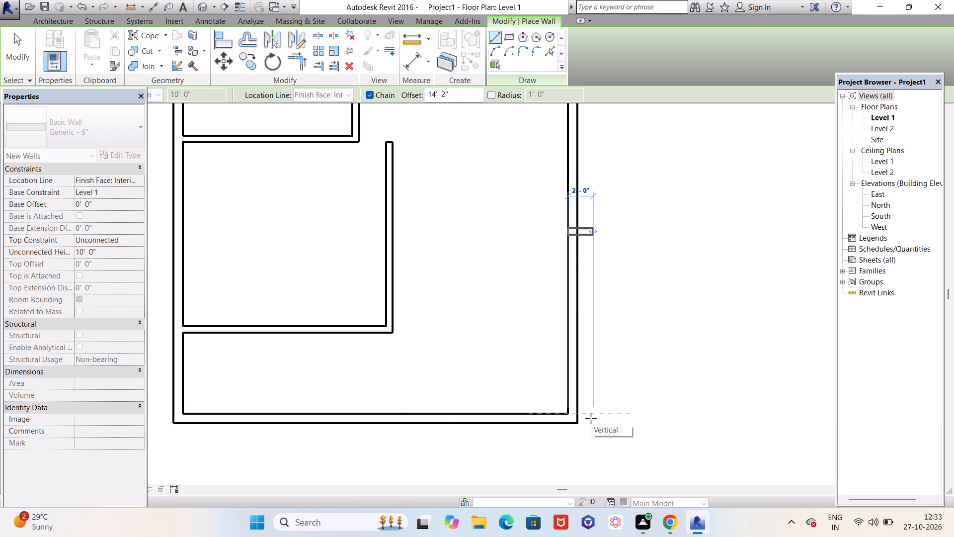
{"action": "key", "text": "space"}
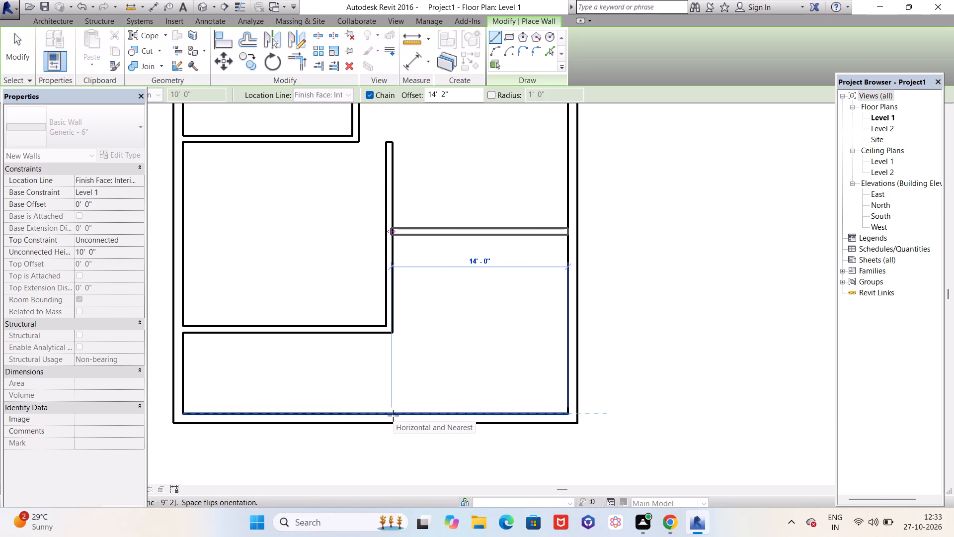
{"action": "scroll", "coordinate": [393, 416], "scroll_direction": "up", "scroll_amount": 3}
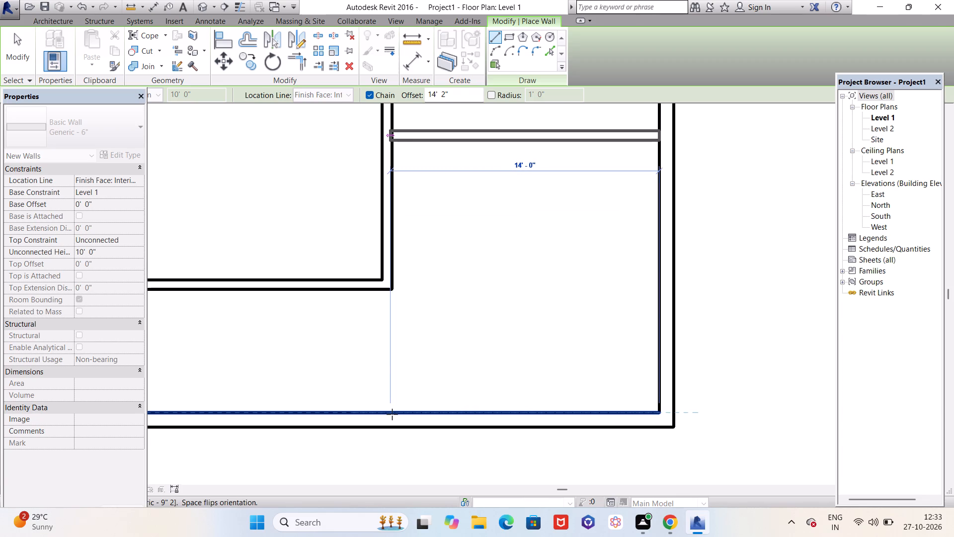
{"action": "left_click", "coordinate": [392, 414]}
{"action": "scroll", "coordinate": [391, 417], "scroll_direction": "down", "scroll_amount": 4}
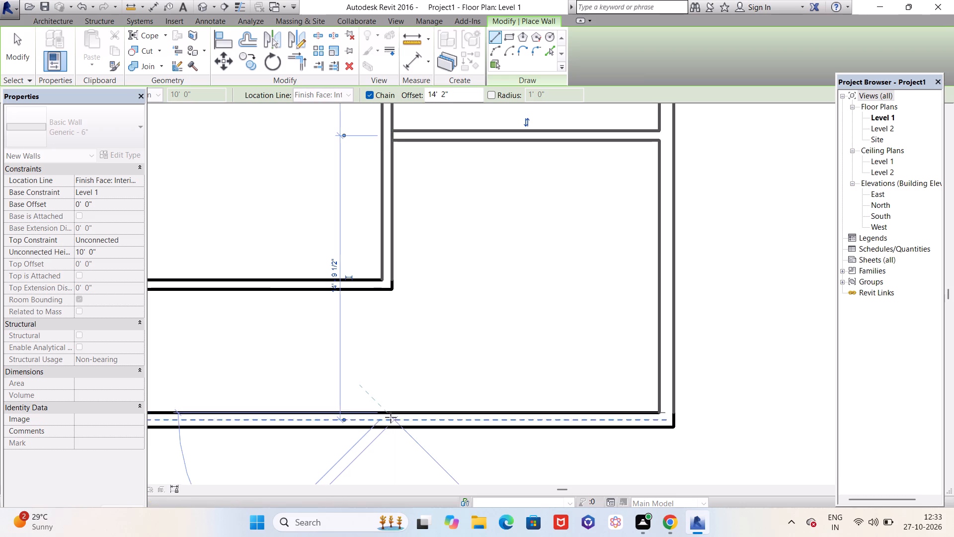
{"action": "scroll", "coordinate": [391, 417], "scroll_direction": "down", "scroll_amount": 1}
{"action": "key", "text": "Escape"}
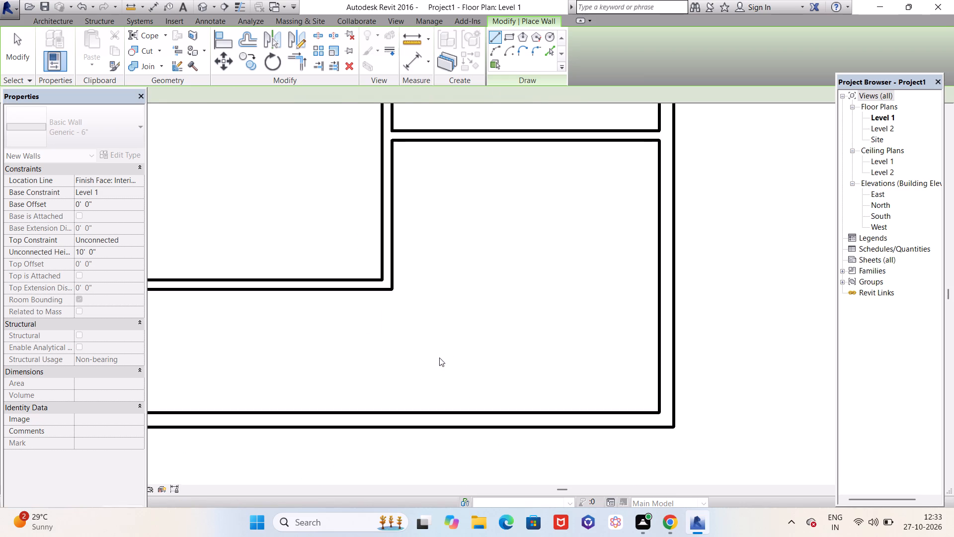
Measure the southeast room's clear width along its north partition, from the southwest room's east partition to the east outer wall.
{"action": "scroll", "coordinate": [438, 355], "scroll_direction": "down", "scroll_amount": 3}
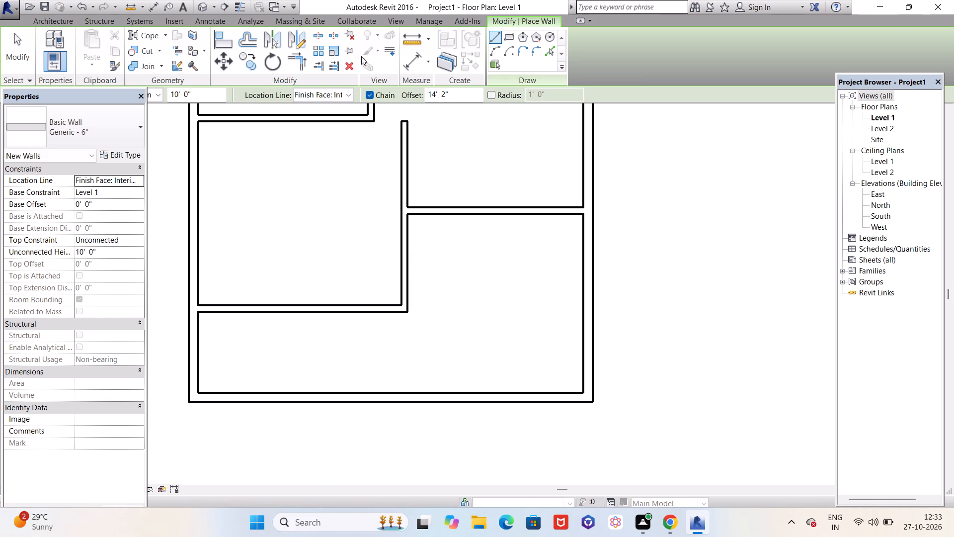
{"action": "left_click", "coordinate": [403, 41]}
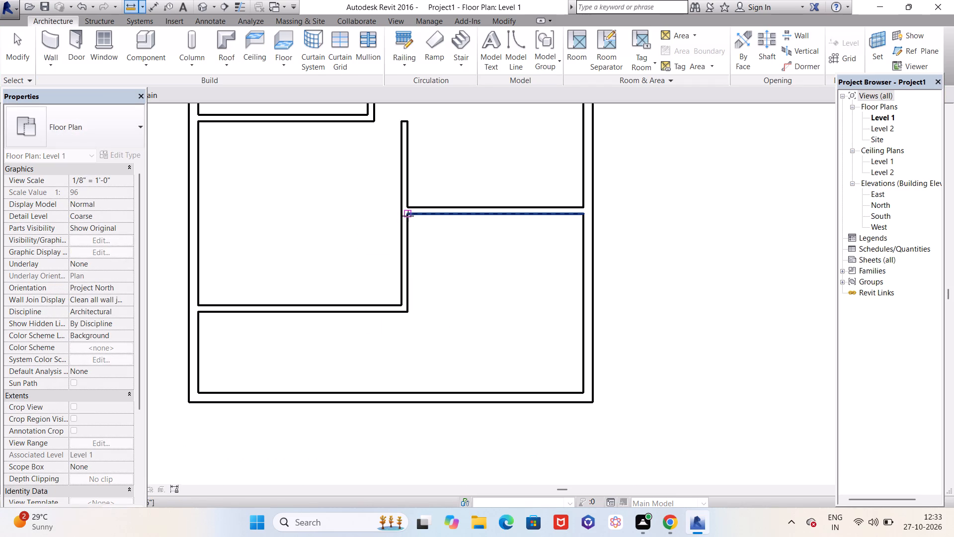
{"action": "left_click", "coordinate": [408, 216]}
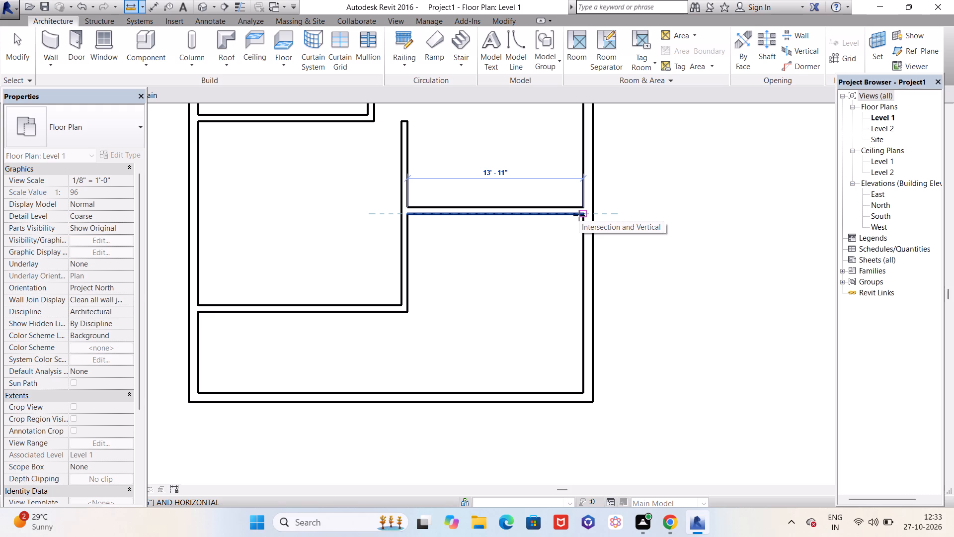
{"action": "key", "text": "Escape"}
Draw a Generic - 6" partition offset 6' 0" from the north face of the southeast room's north partition, starting at the east outer wall.
{"action": "scroll", "coordinate": [470, 300], "scroll_direction": "down", "scroll_amount": 2}
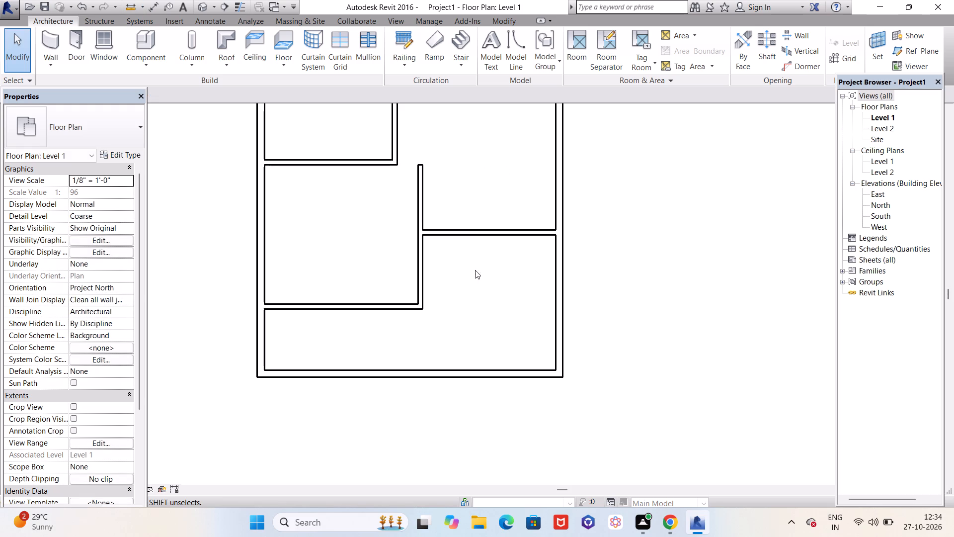
{"action": "left_click", "coordinate": [46, 36]}
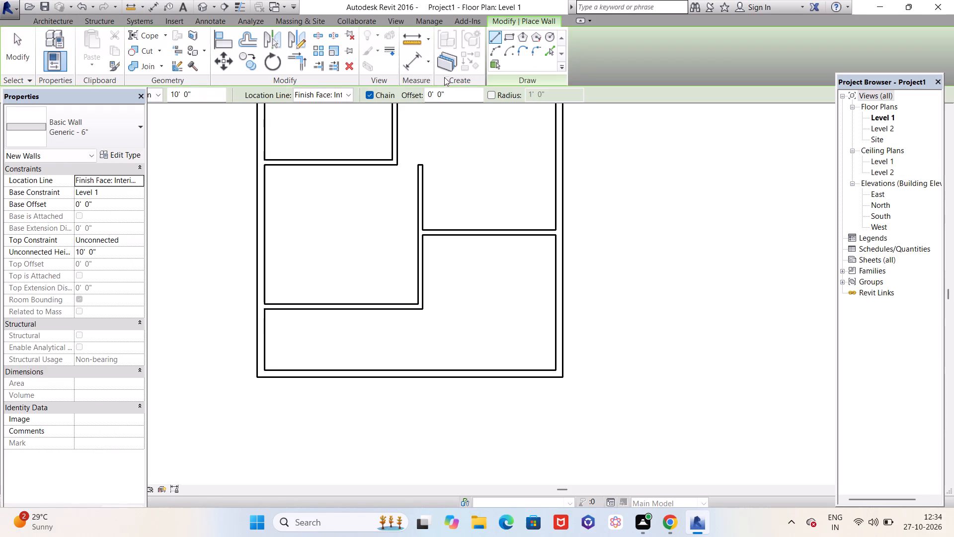
{"action": "left_click_drag", "start_coordinate": [449, 97], "coordinate": [428, 89]}
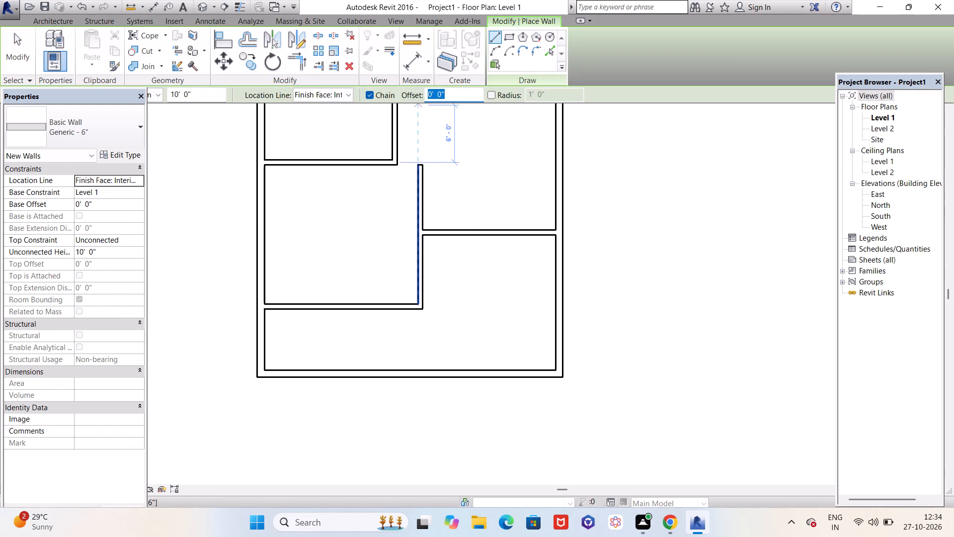
{"action": "key", "text": "BackSpace"}
{"action": "type", "text": "6'"}
{"action": "key", "text": "Return"}
{"action": "left_click", "coordinate": [555, 232]}
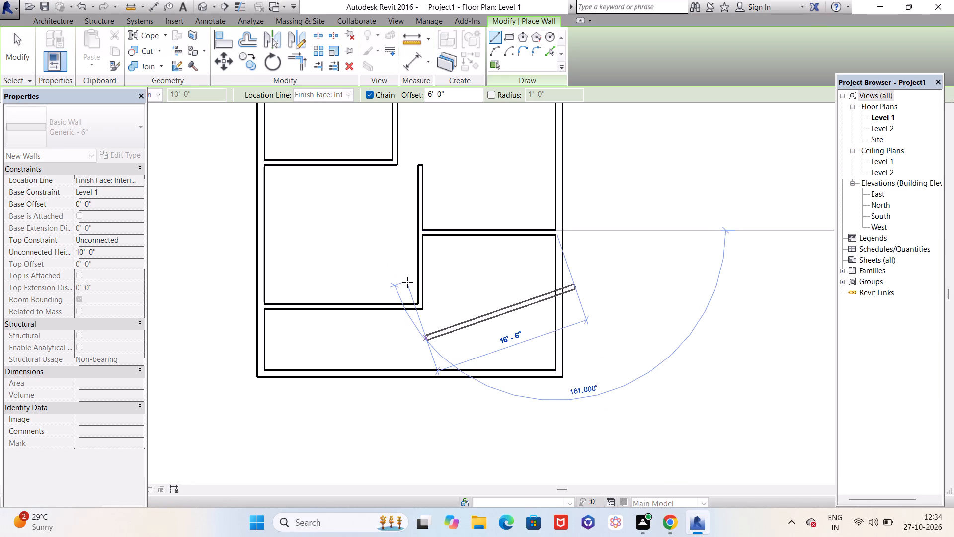
{"action": "key", "text": "space"}
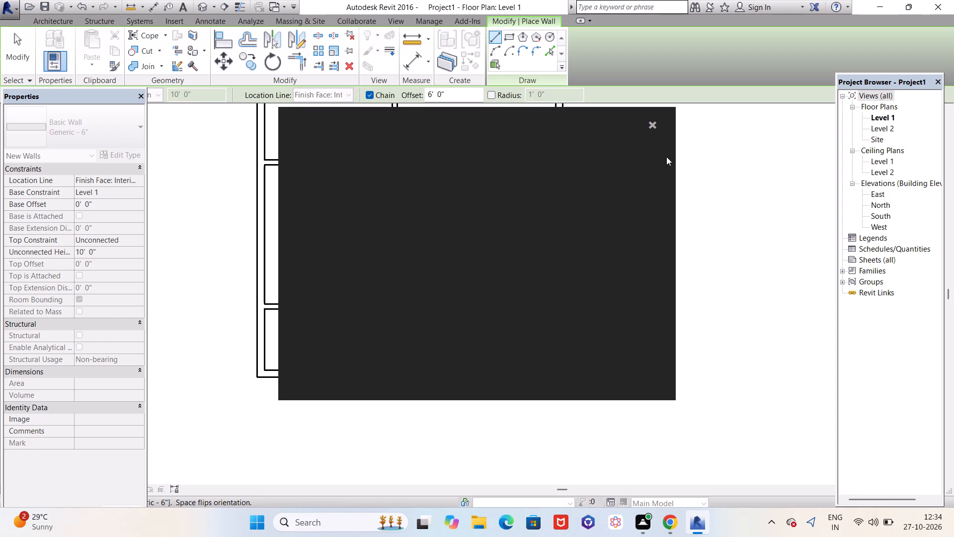
{"action": "left_click", "coordinate": [656, 125]}
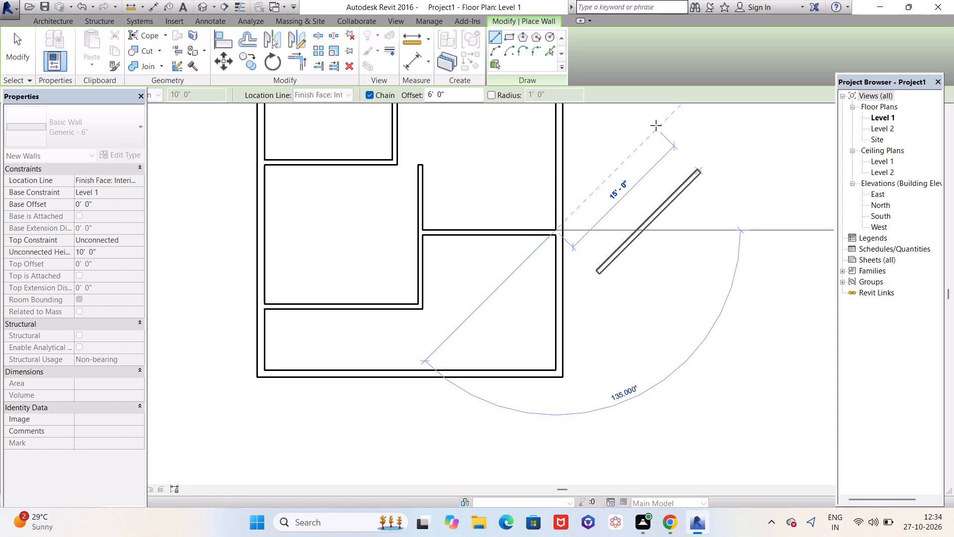
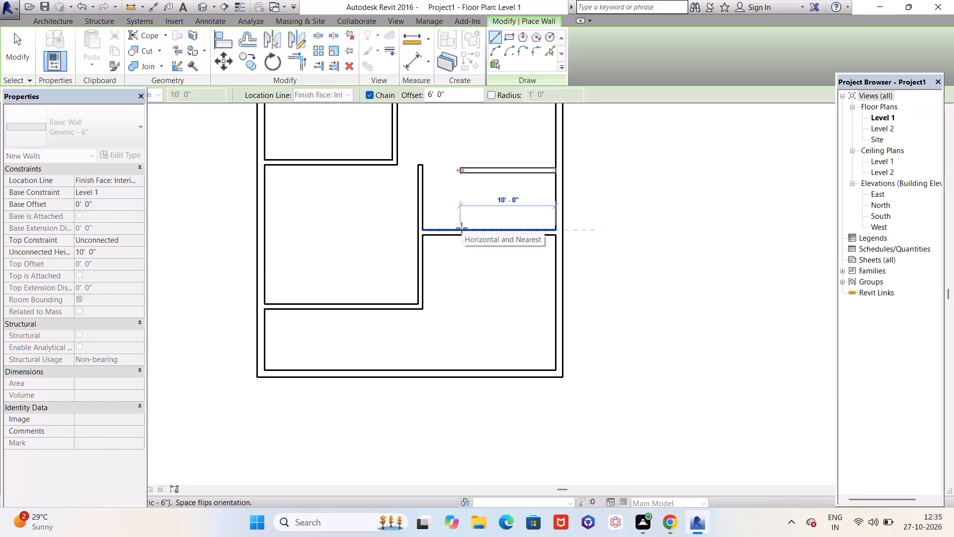
Finish the Generic - 6" partition at a length of 7' 1", running west from the east outer wall.
{"action": "key", "text": "7"}
{"action": "type", "text": "'1\""}
{"action": "key", "text": "Return"}
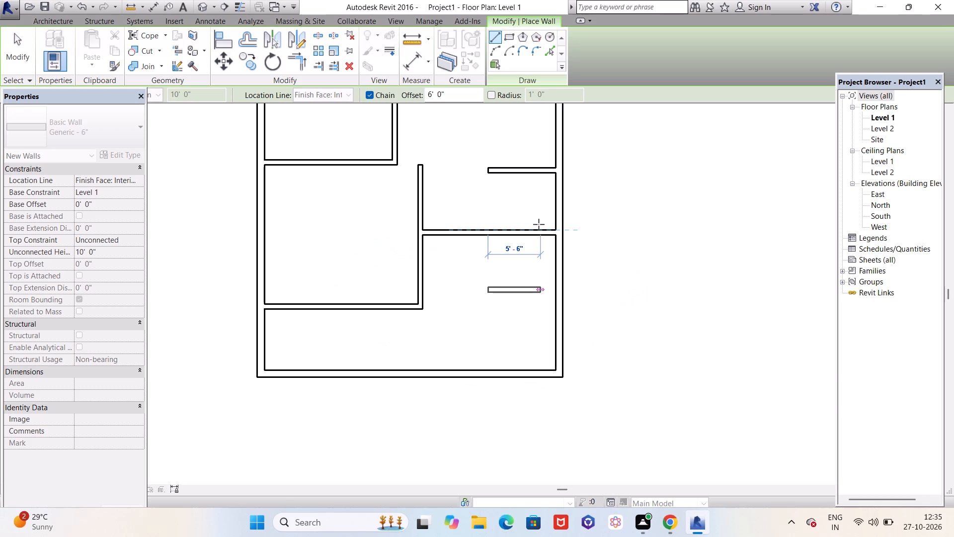
{"action": "key", "text": "Escape"}
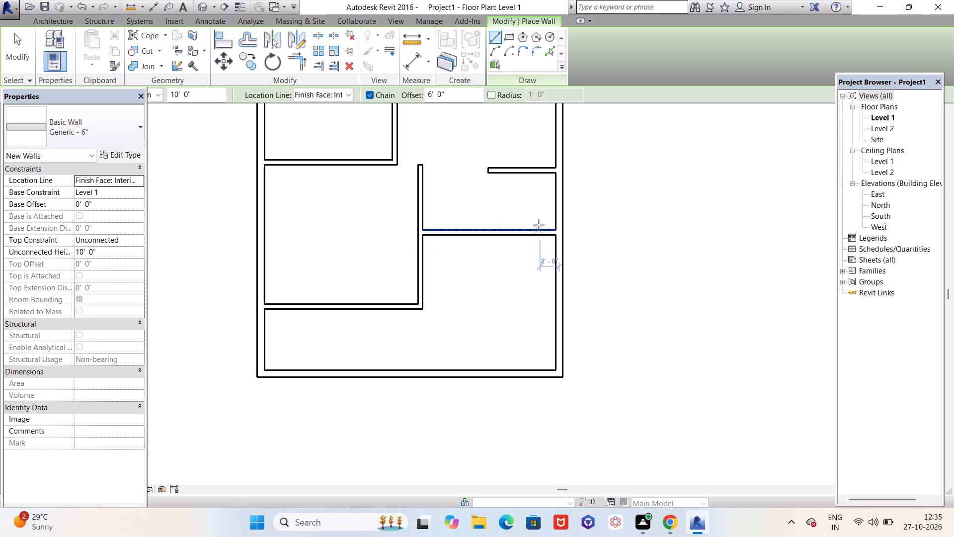
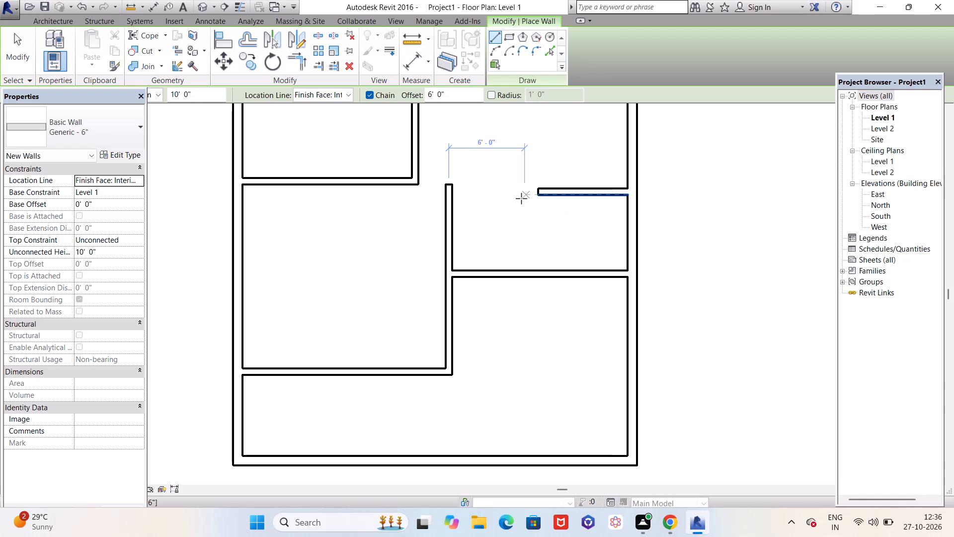
Draw a 6' long north-south Generic - 6" partition offset 7' 1" from the east wall's inner face, closing the small east room.
{"action": "left_click_drag", "start_coordinate": [454, 98], "coordinate": [450, 96]}
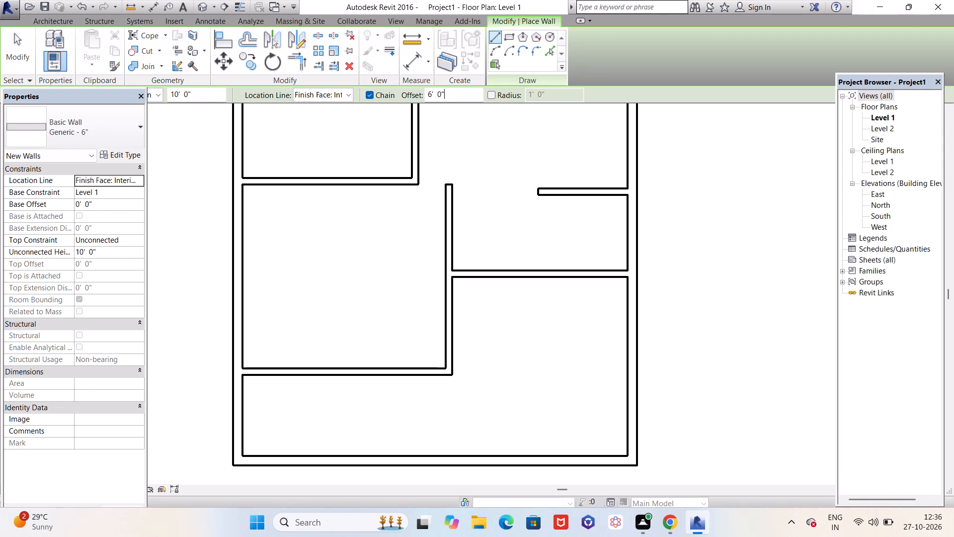
{"action": "left_click_drag", "start_coordinate": [450, 96], "coordinate": [422, 93]}
{"action": "key", "text": "7"}
{"action": "type", "text": "'1\""}
{"action": "key", "text": "Return"}
{"action": "left_click", "coordinate": [627, 269]}
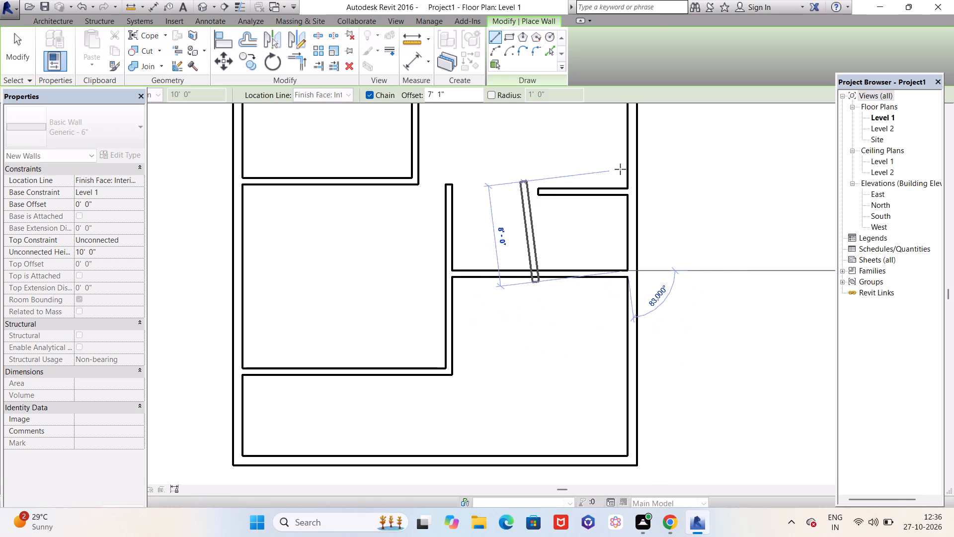
{"action": "left_click", "coordinate": [626, 198]}
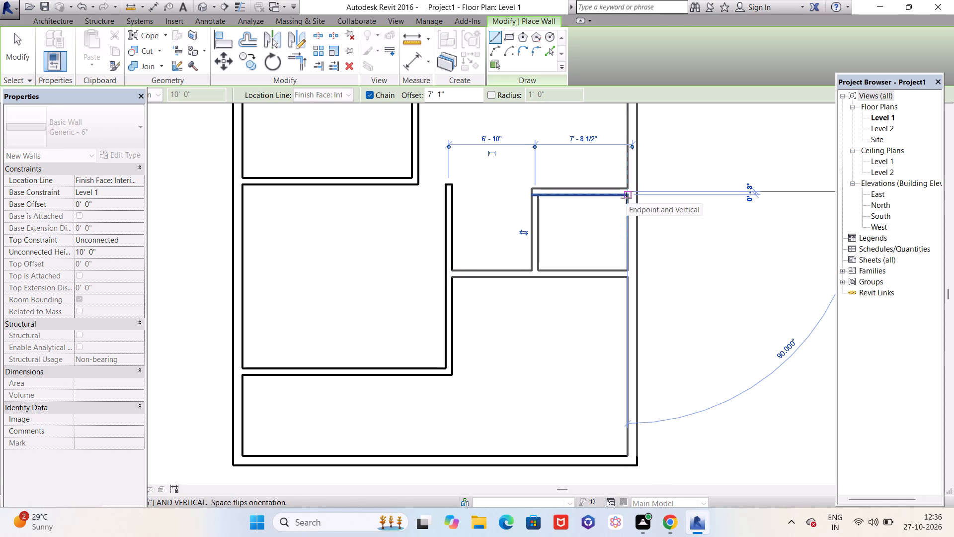
{"action": "key", "text": "Escape"}
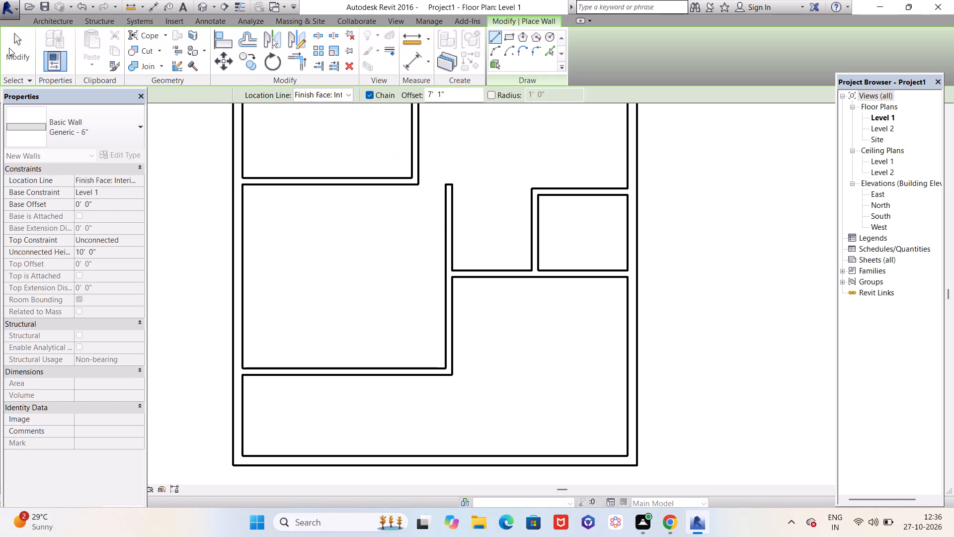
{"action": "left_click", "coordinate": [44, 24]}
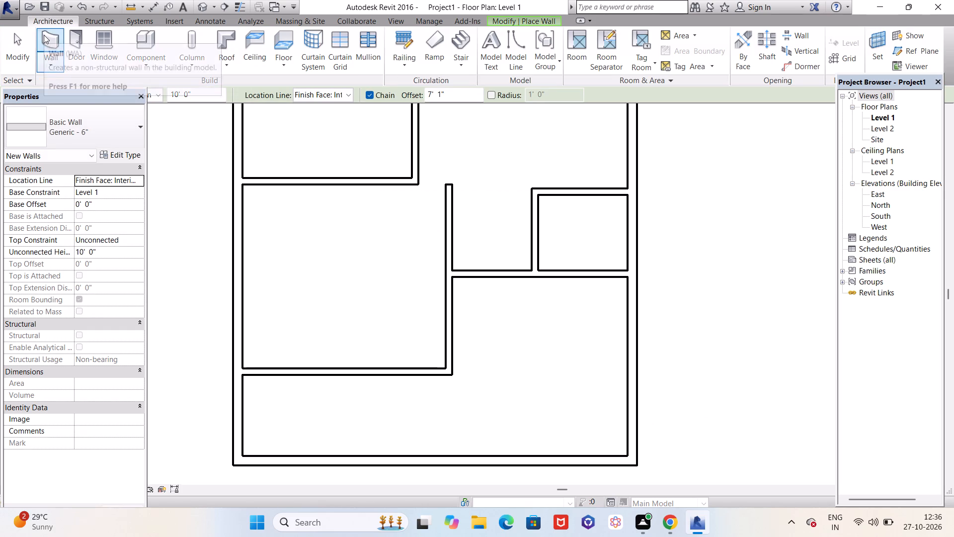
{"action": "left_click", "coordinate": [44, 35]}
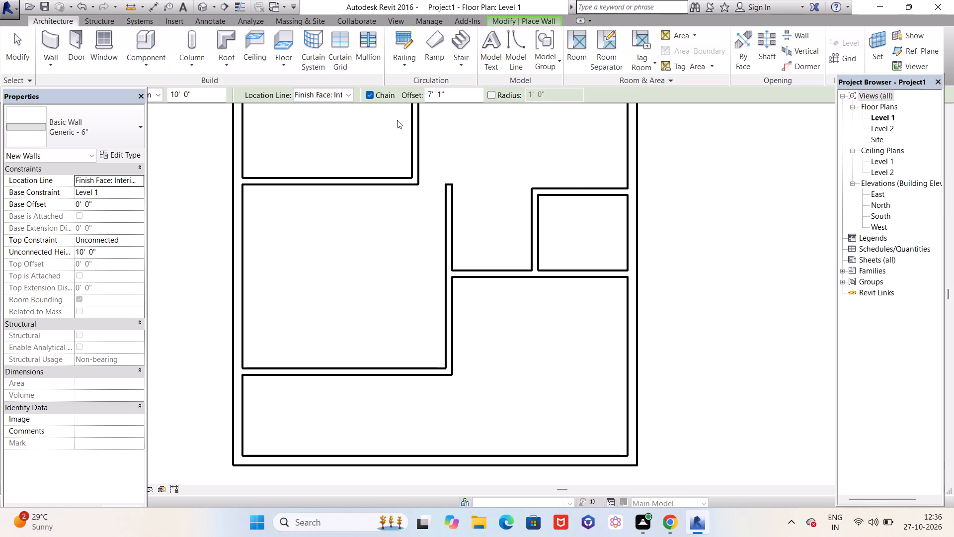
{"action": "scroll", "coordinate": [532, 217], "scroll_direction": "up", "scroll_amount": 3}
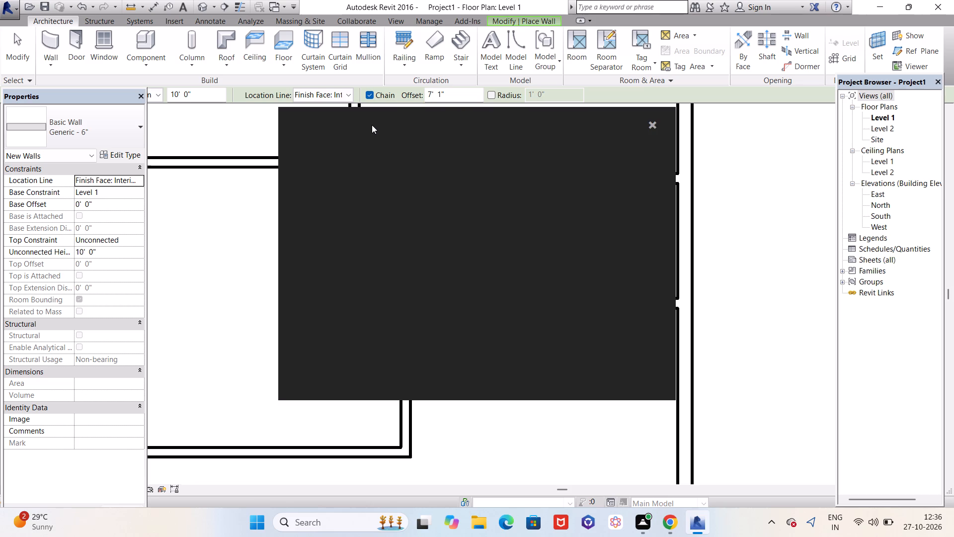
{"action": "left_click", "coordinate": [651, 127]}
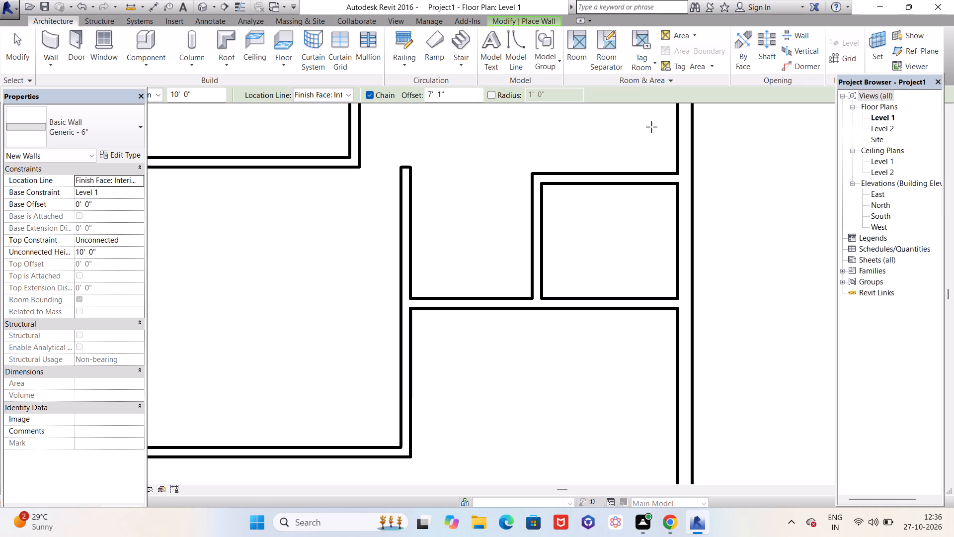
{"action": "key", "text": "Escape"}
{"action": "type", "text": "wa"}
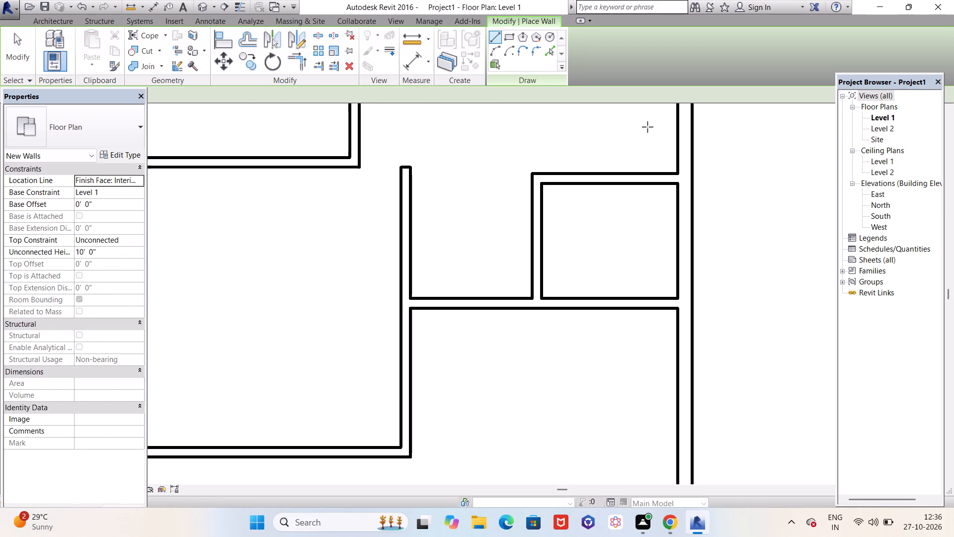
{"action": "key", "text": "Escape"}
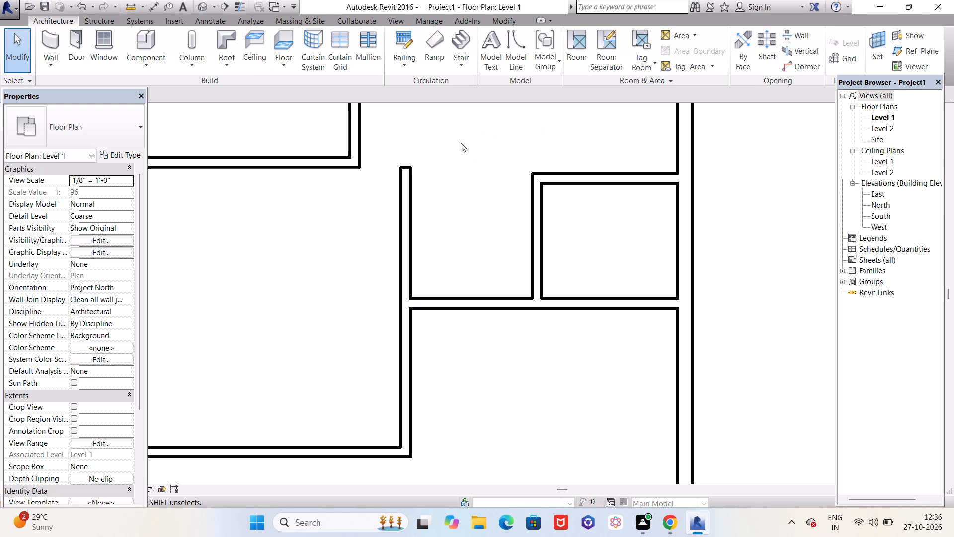
Draw a 6' 1" Generic - 6" partition west from the small room's west wall, offset 6' north of the existing east-west partition.
{"action": "type", "text": "wa"}
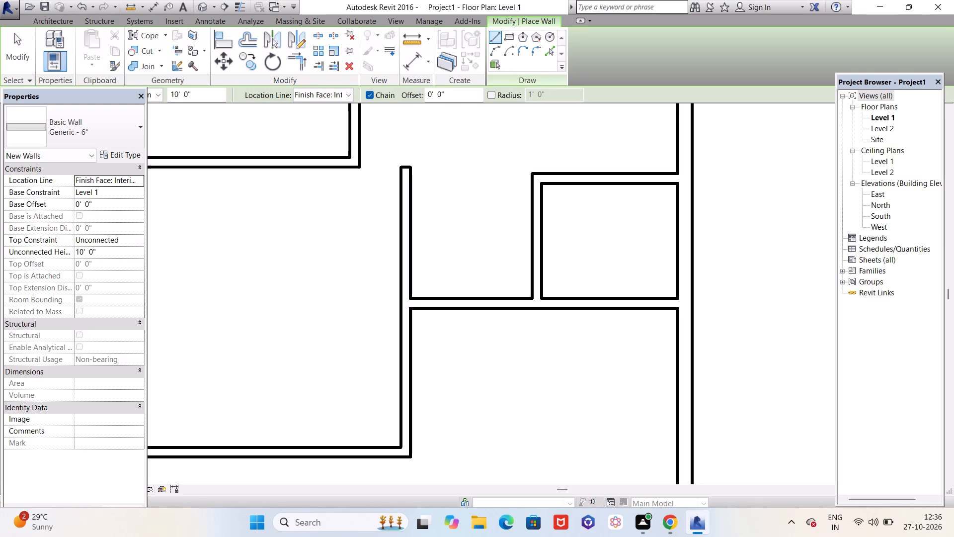
{"action": "left_click_drag", "start_coordinate": [454, 95], "coordinate": [420, 92]}
{"action": "type", "text": "6'"}
{"action": "key", "text": "Return"}
{"action": "left_click", "coordinate": [530, 296]}
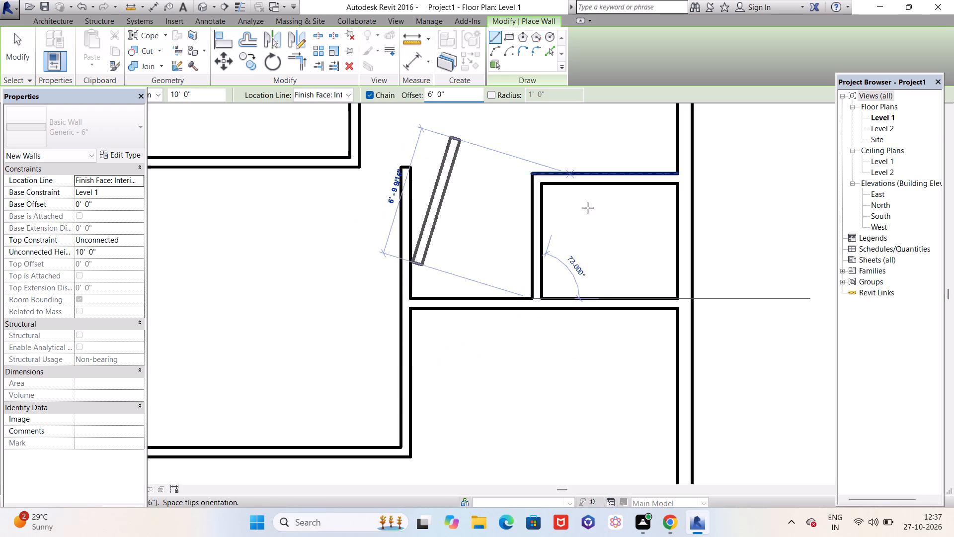
{"action": "key", "text": "space"}
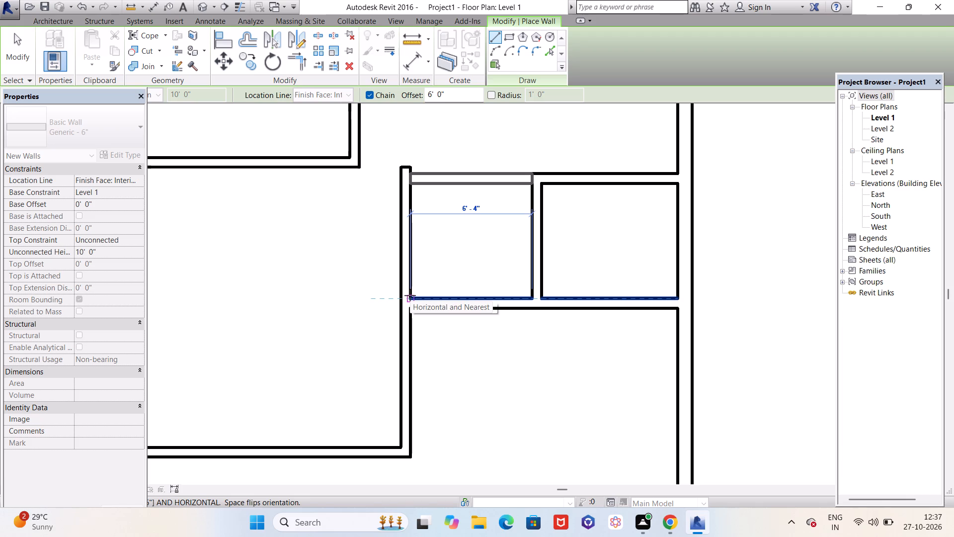
{"action": "type", "text": "6'1\""}
{"action": "key", "text": "Return"}
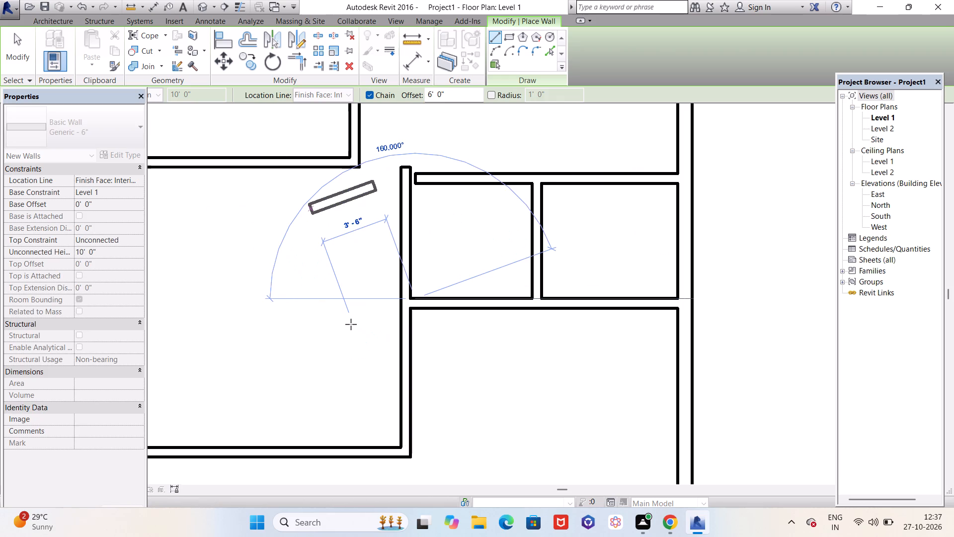
{"action": "key", "text": "Escape"}
{"action": "scroll", "coordinate": [419, 186], "scroll_direction": "up", "scroll_amount": 5}
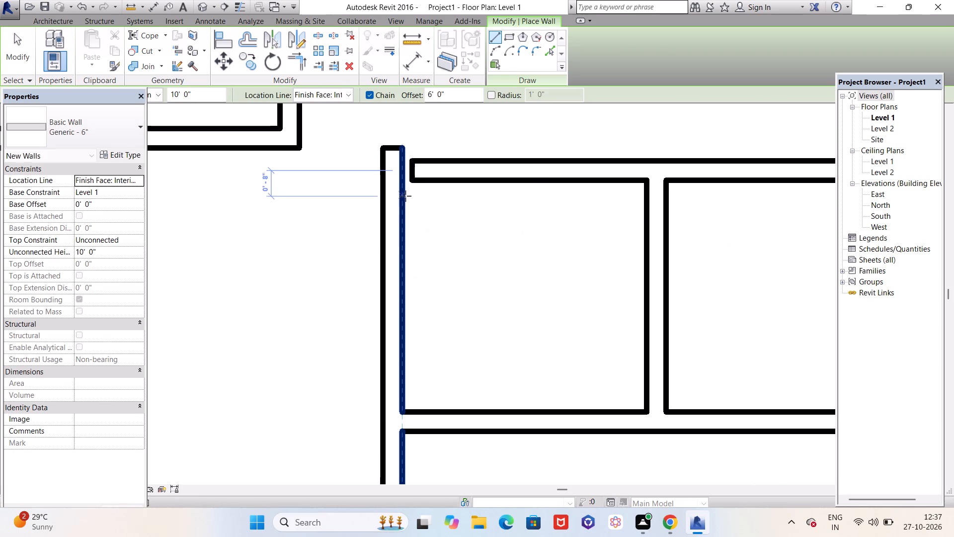
{"action": "scroll", "coordinate": [483, 285], "scroll_direction": "down", "scroll_amount": 3}
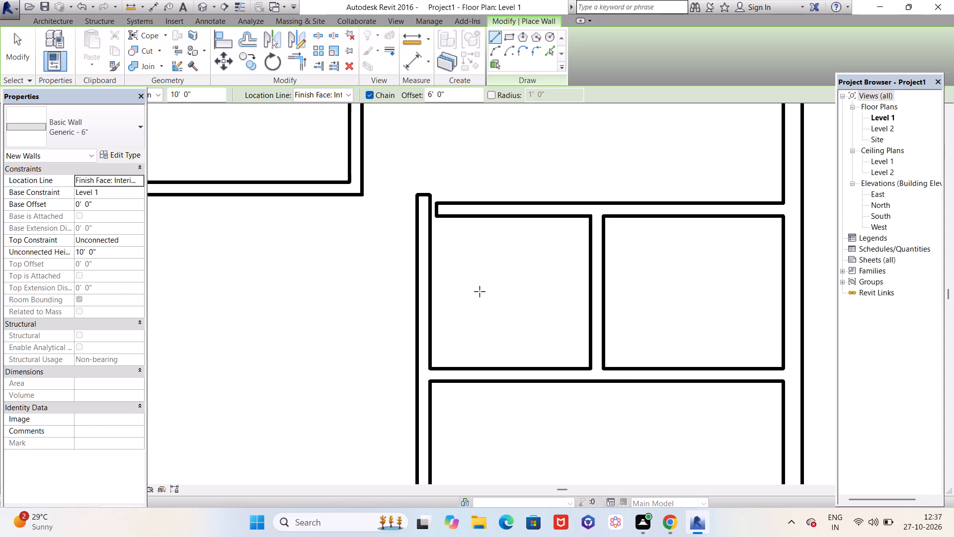
{"action": "scroll", "coordinate": [477, 296], "scroll_direction": "down", "scroll_amount": 2}
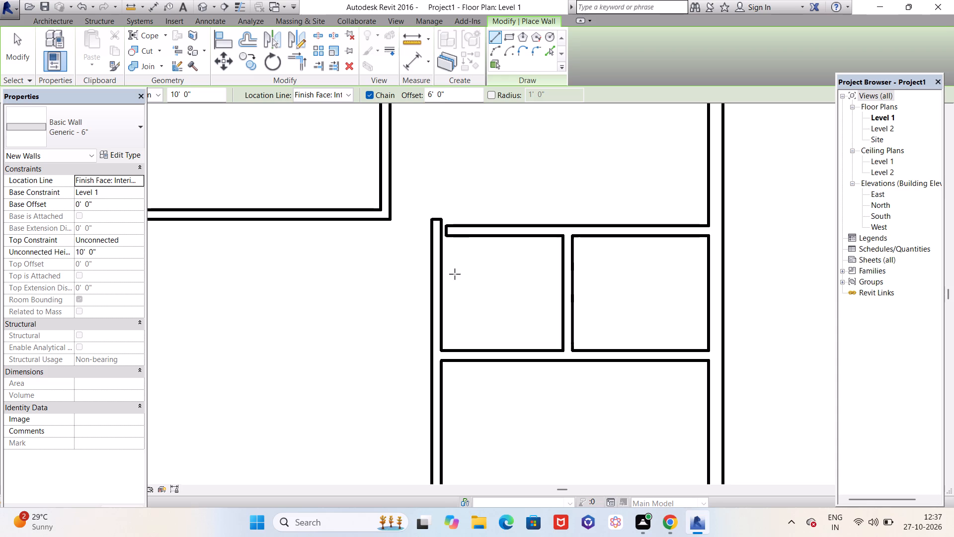
{"action": "scroll", "coordinate": [449, 267], "scroll_direction": "down", "scroll_amount": 2}
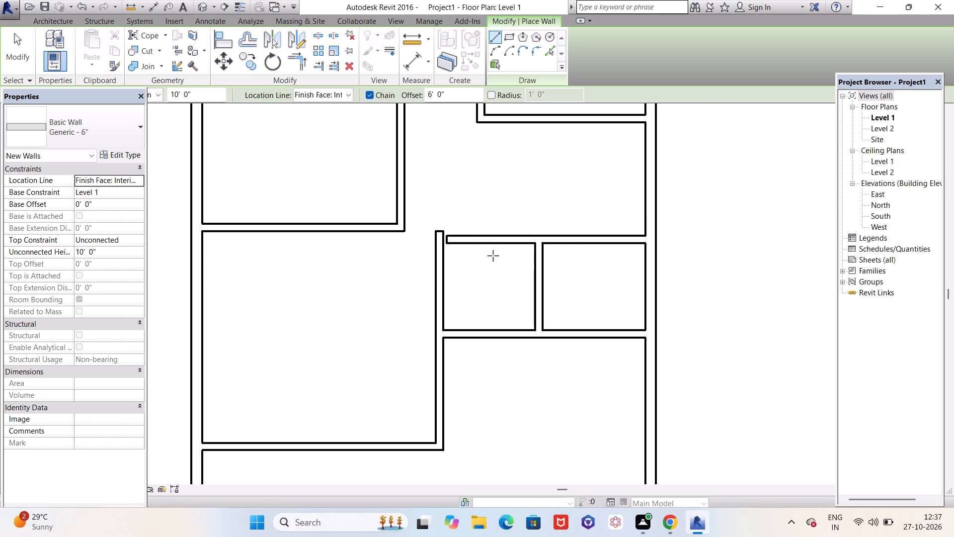
{"action": "scroll", "coordinate": [457, 239], "scroll_direction": "up", "scroll_amount": 3}
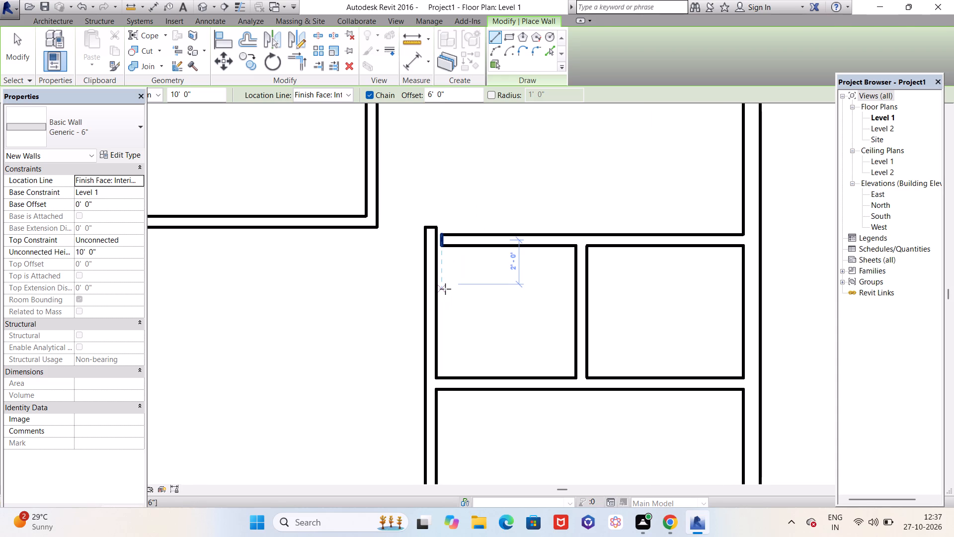
{"action": "key", "text": "Escape"}
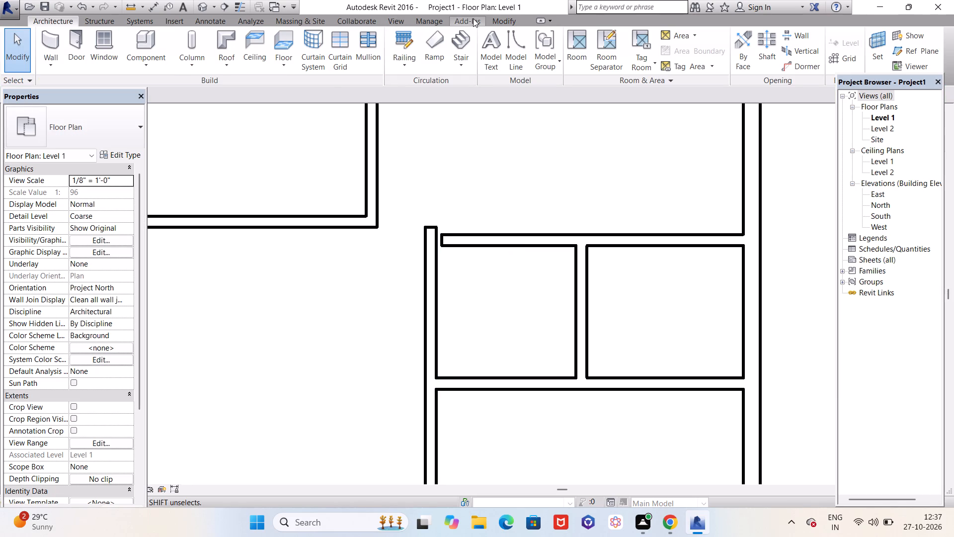
Measure the clear width between the small room's west partition and the long north-south partition.
{"action": "left_click", "coordinate": [496, 20]}
{"action": "left_click", "coordinate": [409, 43]}
{"action": "scroll", "coordinate": [610, 305], "scroll_direction": "up", "scroll_amount": 3}
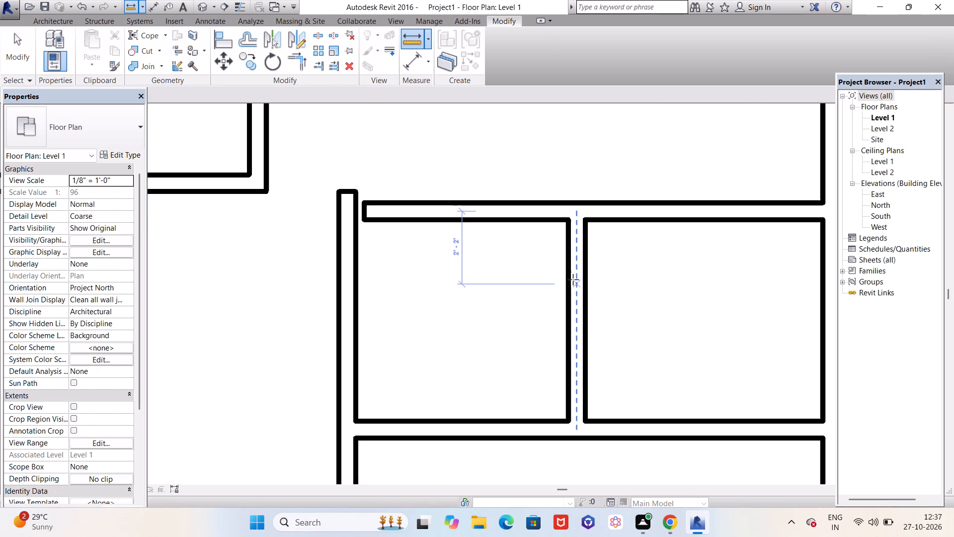
{"action": "left_click", "coordinate": [565, 220]}
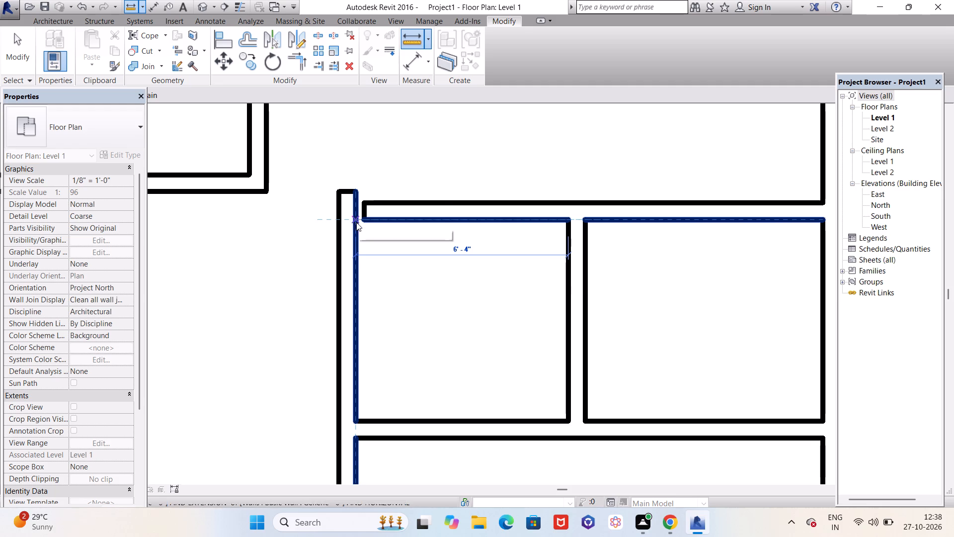
{"action": "key", "text": "Escape"}
Trim the new east-west partition and the long north-south partition to a corner, closing the second small room.
{"action": "scroll", "coordinate": [454, 307], "scroll_direction": "down", "scroll_amount": 4}
{"action": "middle_click_drag", "start_coordinate": [443, 311], "coordinate": [587, 266]}
{"action": "scroll", "coordinate": [587, 267], "scroll_direction": "up", "scroll_amount": 1}
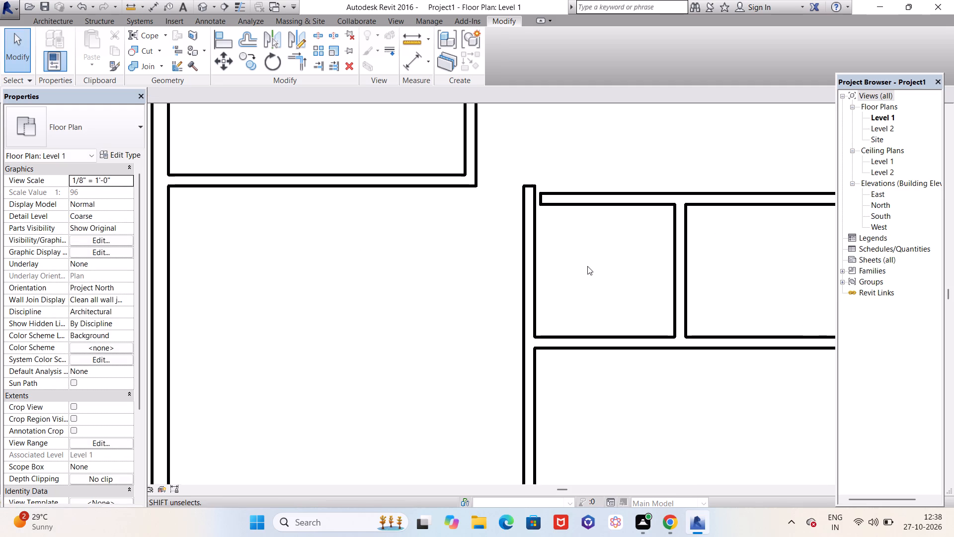
{"action": "scroll", "coordinate": [587, 266], "scroll_direction": "down", "scroll_amount": 2}
{"action": "scroll", "coordinate": [557, 210], "scroll_direction": "up", "scroll_amount": 2}
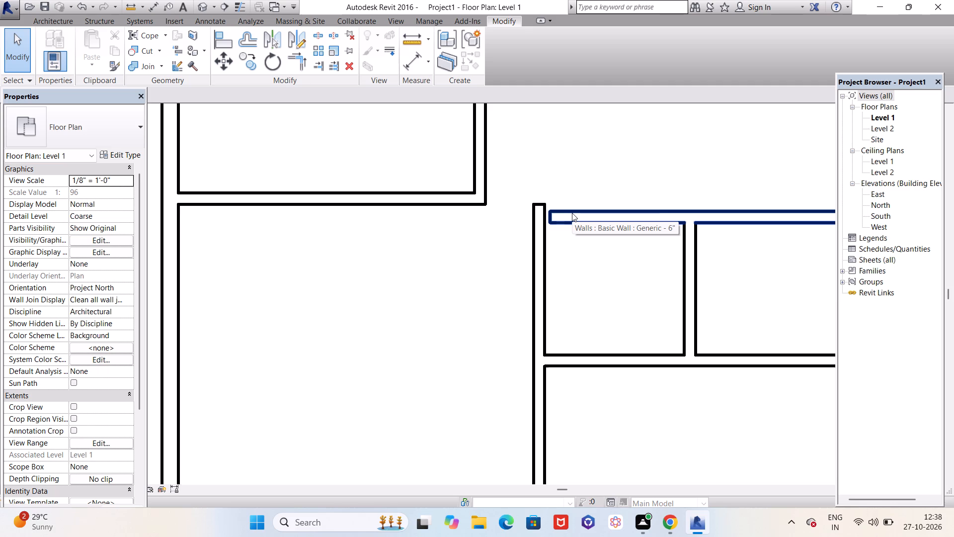
{"action": "scroll", "coordinate": [466, 226], "scroll_direction": "down", "scroll_amount": 1}
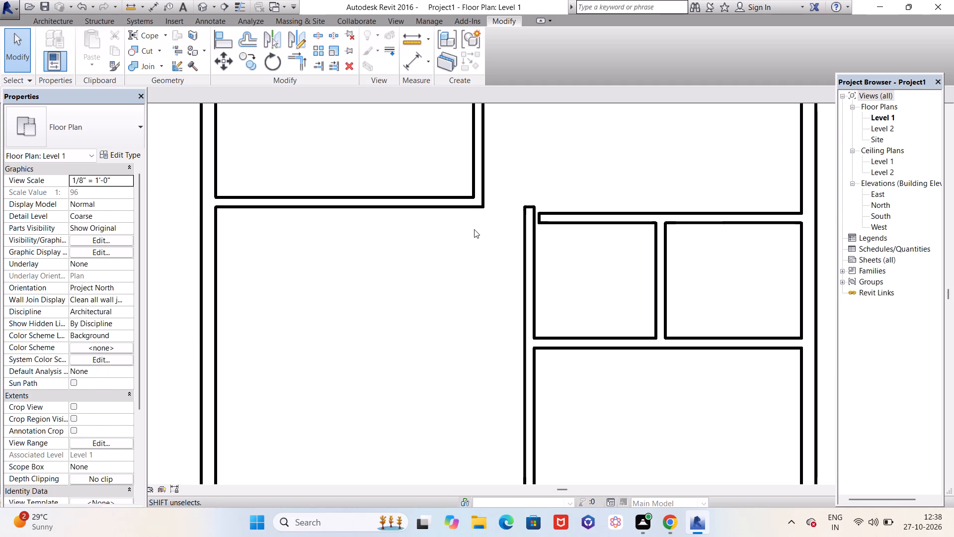
{"action": "scroll", "coordinate": [538, 223], "scroll_direction": "up", "scroll_amount": 4}
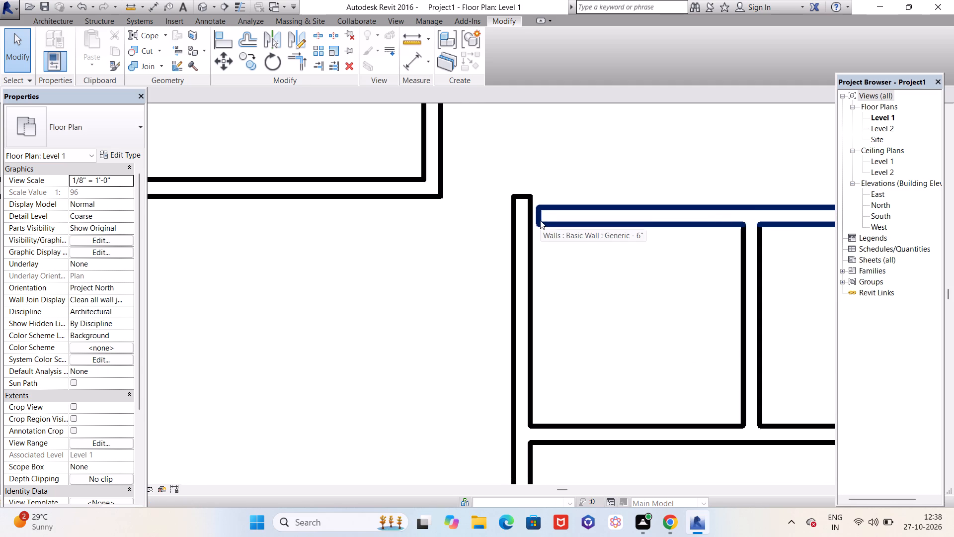
{"action": "scroll", "coordinate": [540, 220], "scroll_direction": "up", "scroll_amount": 7}
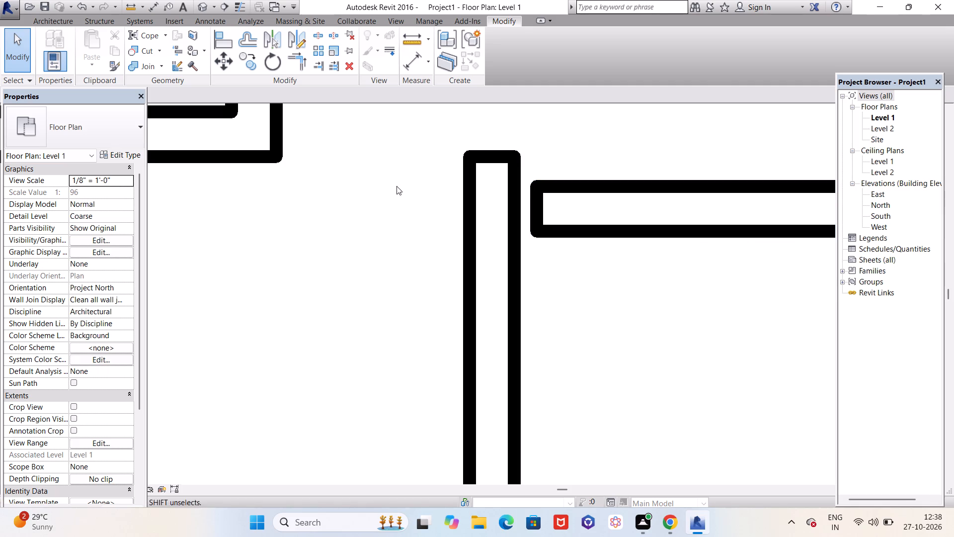
{"action": "left_click", "coordinate": [296, 61]}
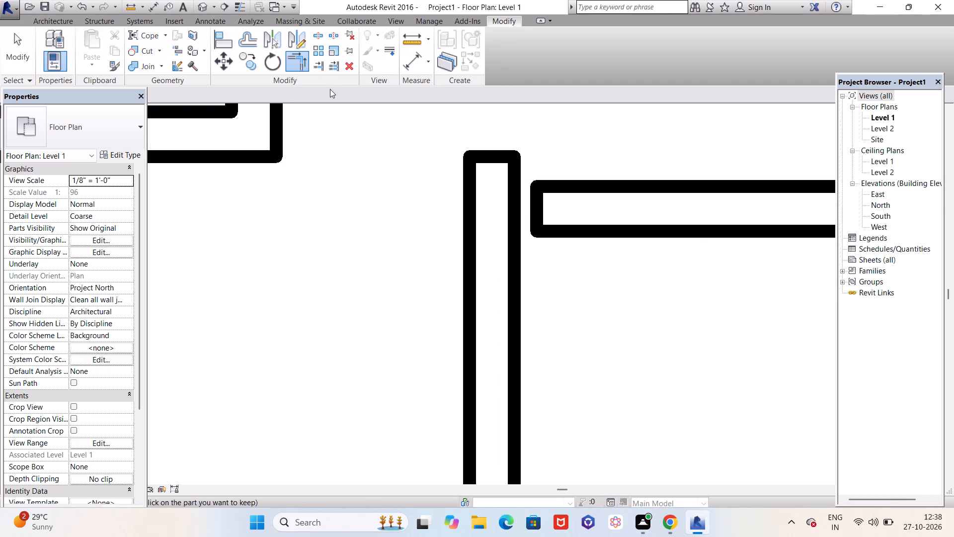
{"action": "left_click", "coordinate": [553, 231]}
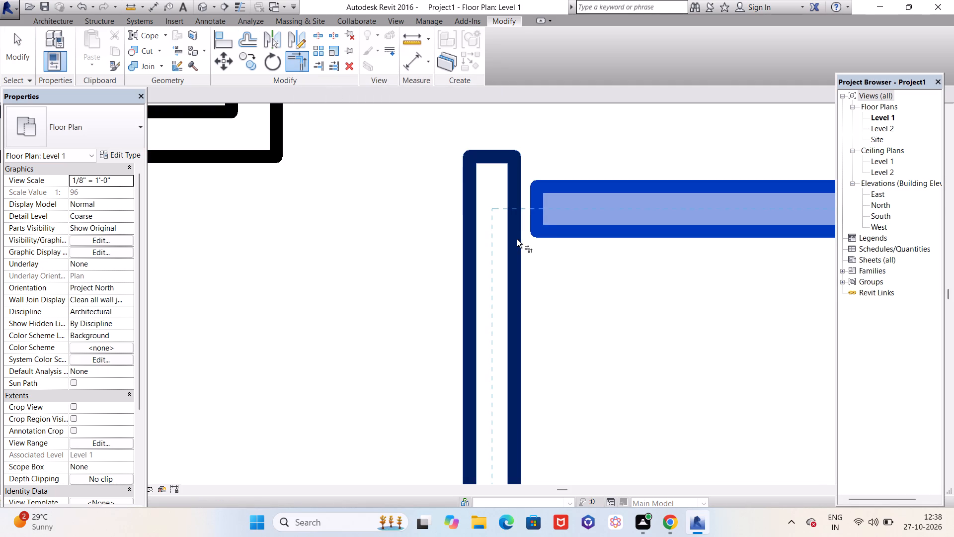
{"action": "left_click", "coordinate": [515, 242]}
{"action": "key", "text": "Escape"}
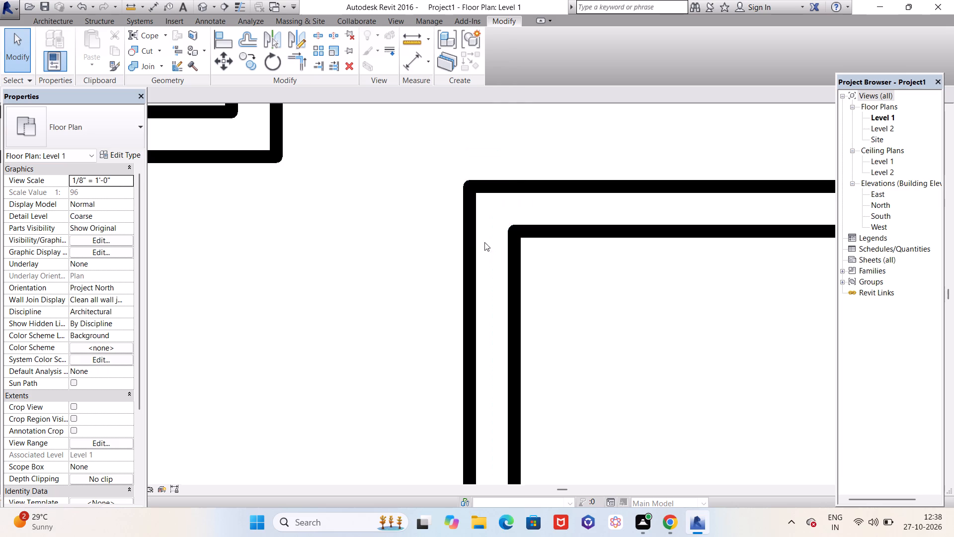
{"action": "scroll", "coordinate": [456, 244], "scroll_direction": "down", "scroll_amount": 14}
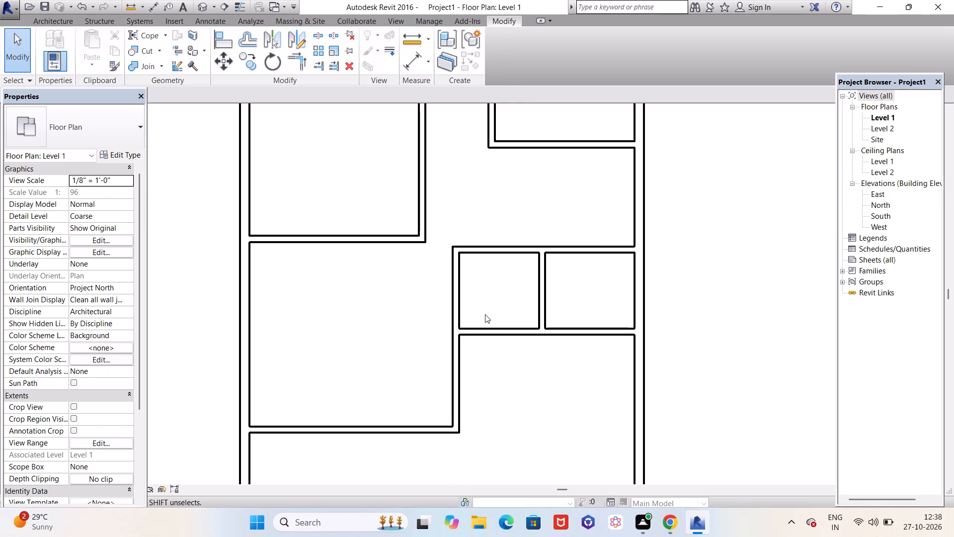
Inspect the completed wall and partition layout in the default 3D view from several angles.
{"action": "middle_click_drag", "start_coordinate": [501, 308], "coordinate": [526, 301]}
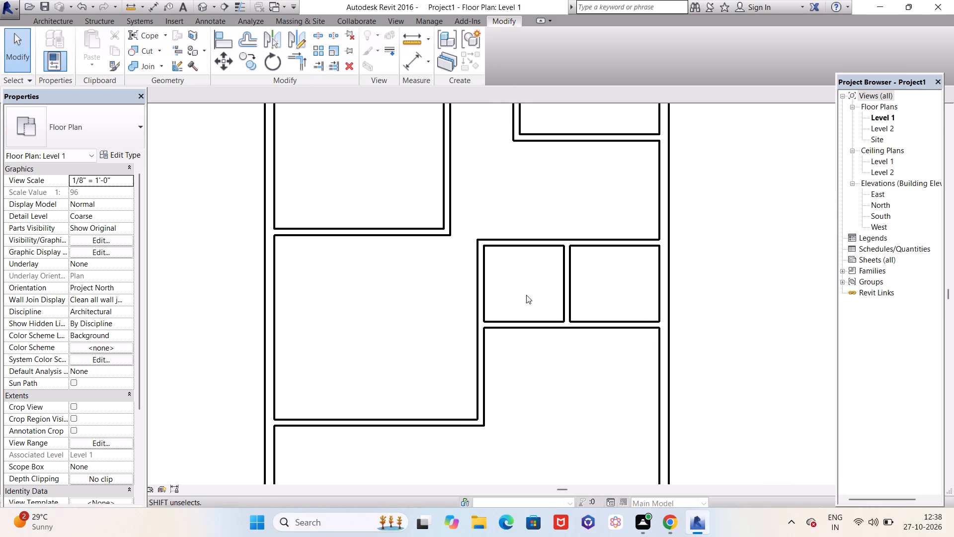
{"action": "scroll", "coordinate": [488, 225], "scroll_direction": "up", "scroll_amount": 2}
{"action": "scroll", "coordinate": [496, 302], "scroll_direction": "down", "scroll_amount": 6}
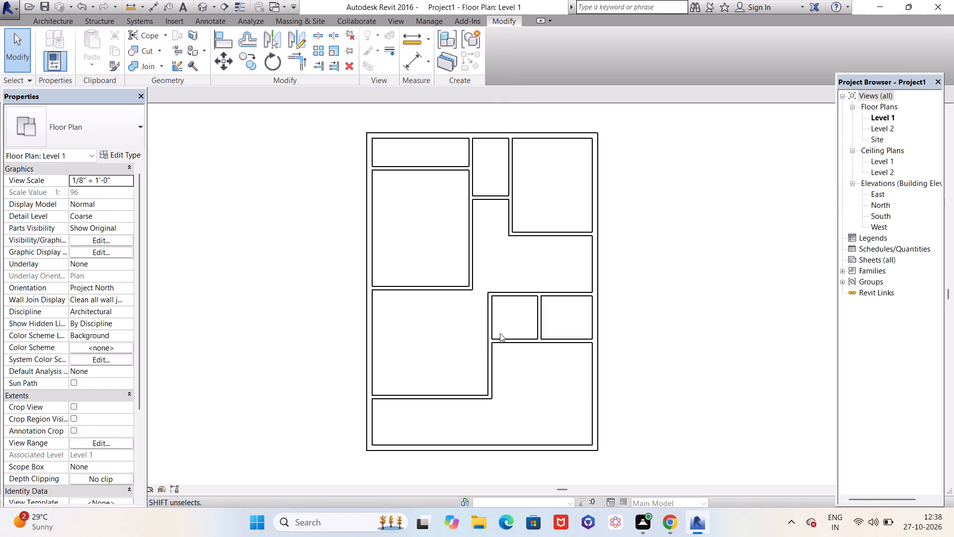
{"action": "key", "text": "Escape"}
{"action": "scroll", "coordinate": [502, 279], "scroll_direction": "up", "scroll_amount": 1}
{"action": "scroll", "coordinate": [499, 279], "scroll_direction": "down", "scroll_amount": 2}
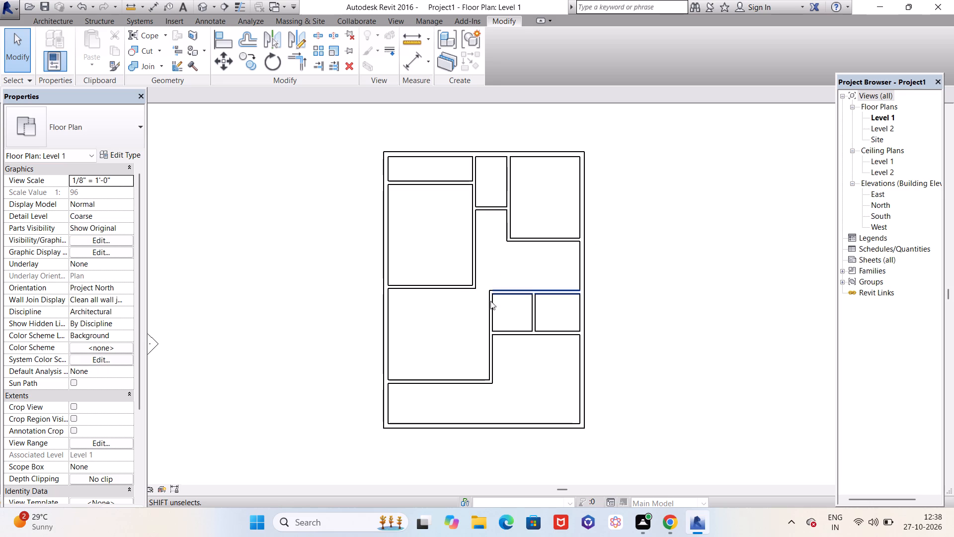
{"action": "middle_click_drag", "start_coordinate": [417, 325], "coordinate": [466, 329]}
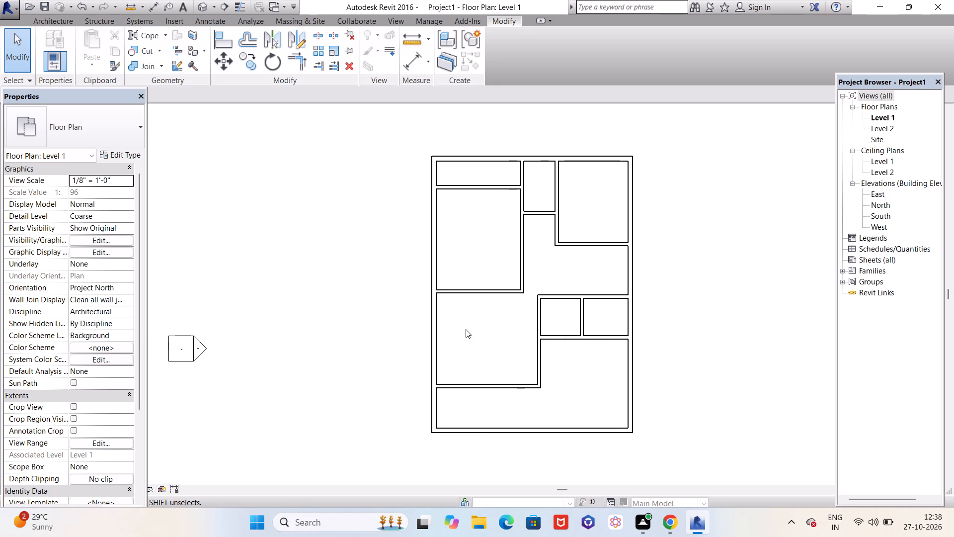
{"action": "left_click", "coordinate": [200, 3]}
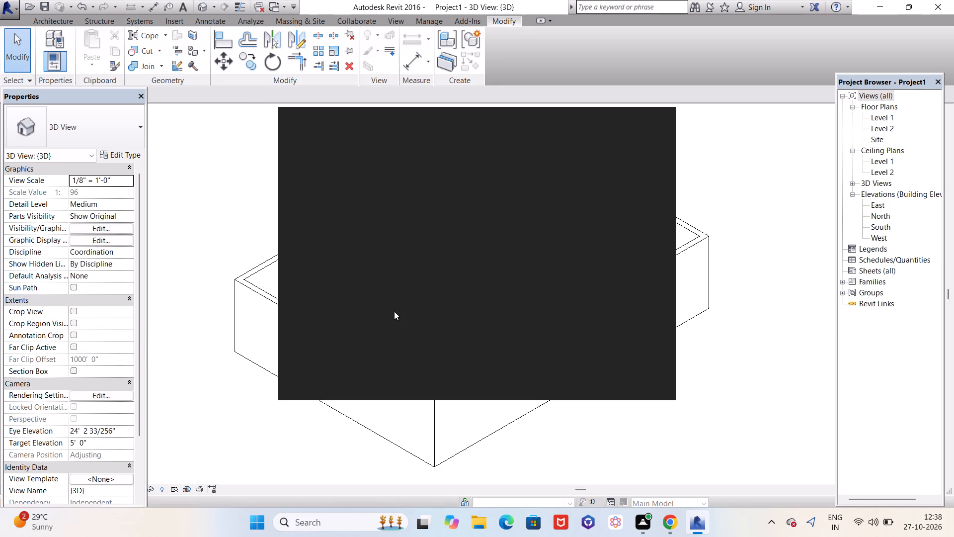
{"action": "scroll", "coordinate": [394, 311], "scroll_direction": "down", "scroll_amount": 1}
{"action": "left_click", "coordinate": [652, 125]}
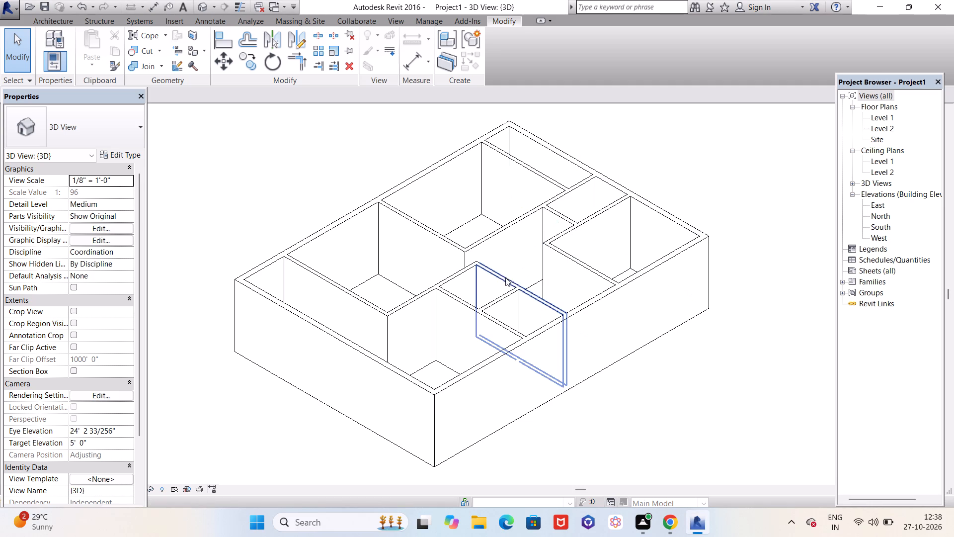
{"action": "middle_click_drag", "start_coordinate": [482, 288], "coordinate": [456, 168], "text": "shift"}
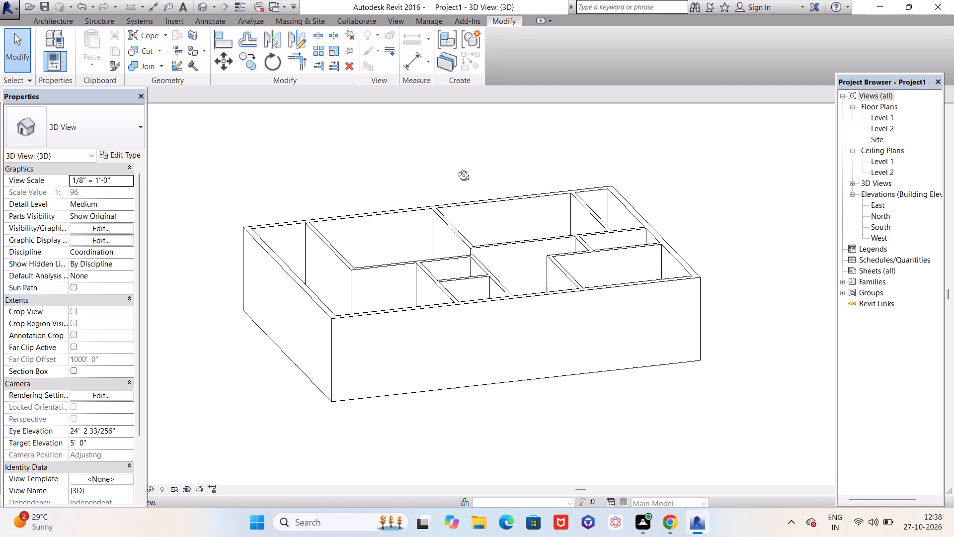
{"action": "middle_click_drag", "start_coordinate": [456, 168], "coordinate": [593, 294], "text": "shift"}
Return to the Level 1 floor plan with the whole building in view.
{"action": "left_click", "coordinate": [873, 117]}
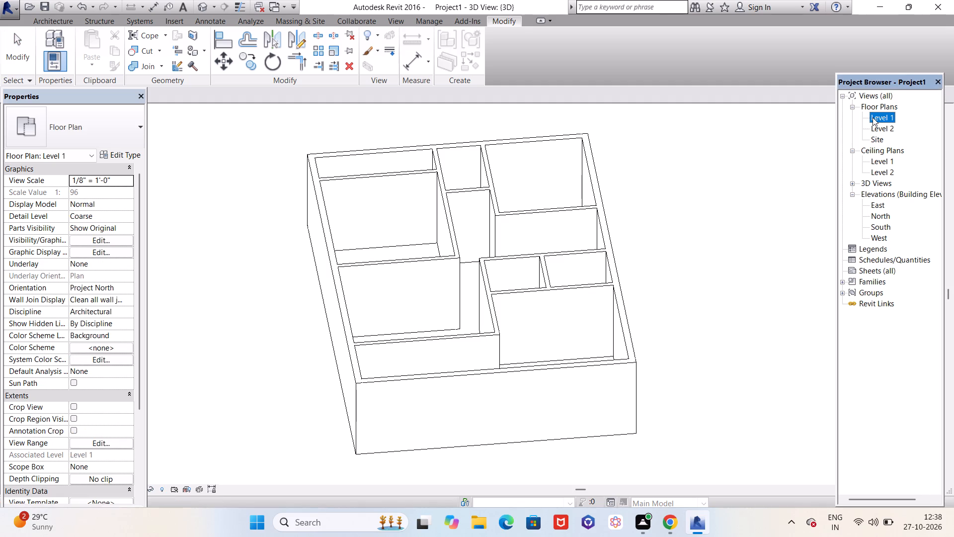
{"action": "left_click", "coordinate": [873, 117]}
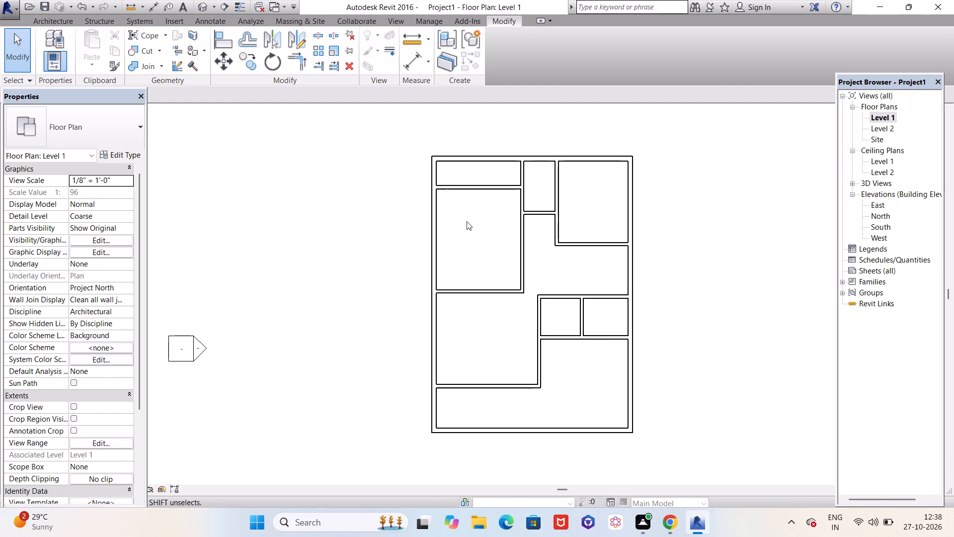
{"action": "scroll", "coordinate": [511, 276], "scroll_direction": "up", "scroll_amount": 2}
{"action": "scroll", "coordinate": [418, 273], "scroll_direction": "down", "scroll_amount": 3}
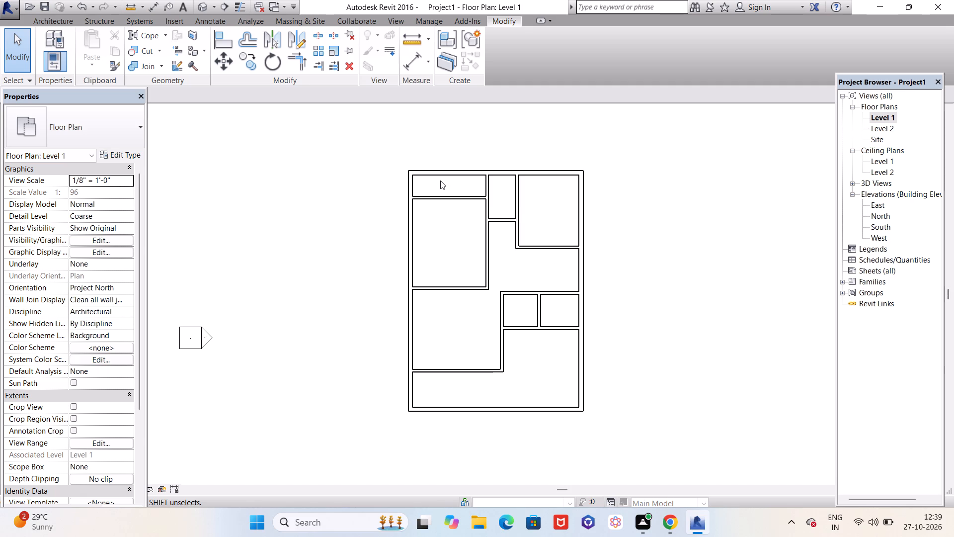
{"action": "scroll", "coordinate": [525, 240], "scroll_direction": "down", "scroll_amount": 2}
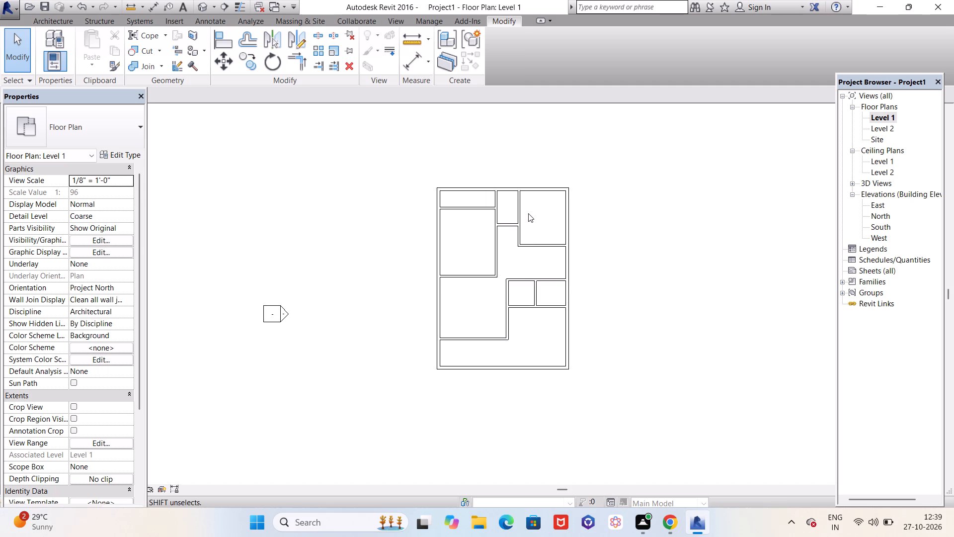
{"action": "scroll", "coordinate": [528, 213], "scroll_direction": "up", "scroll_amount": 3}
{"action": "middle_click_drag", "start_coordinate": [528, 213], "coordinate": [457, 171]}
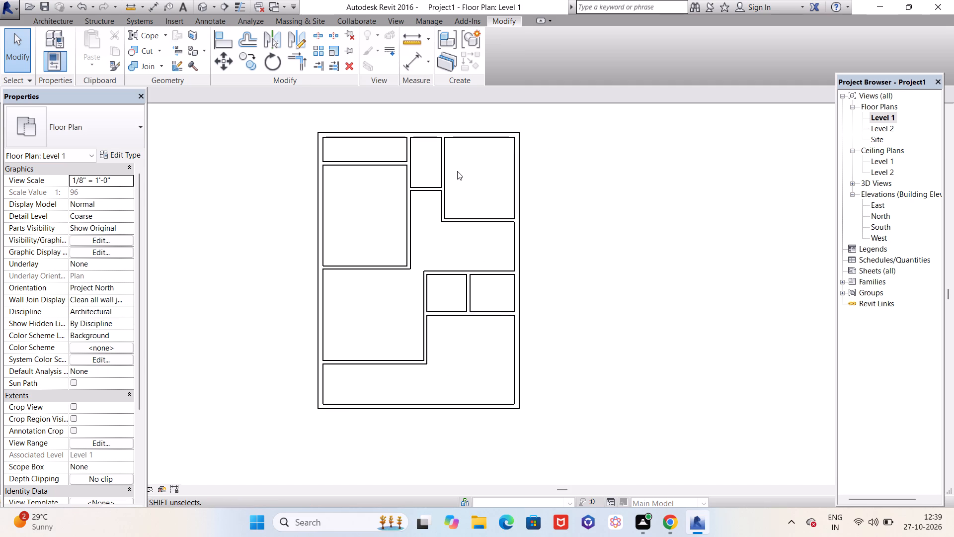
{"action": "scroll", "coordinate": [313, 136], "scroll_direction": "up", "scroll_amount": 1}
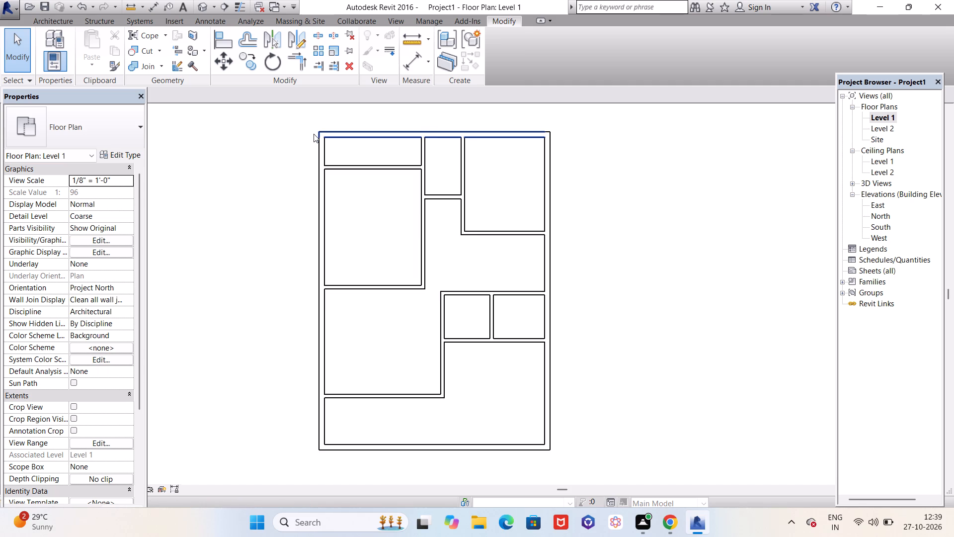
{"action": "scroll", "coordinate": [314, 134], "scroll_direction": "up", "scroll_amount": 2}
{"action": "scroll", "coordinate": [338, 162], "scroll_direction": "down", "scroll_amount": 2}
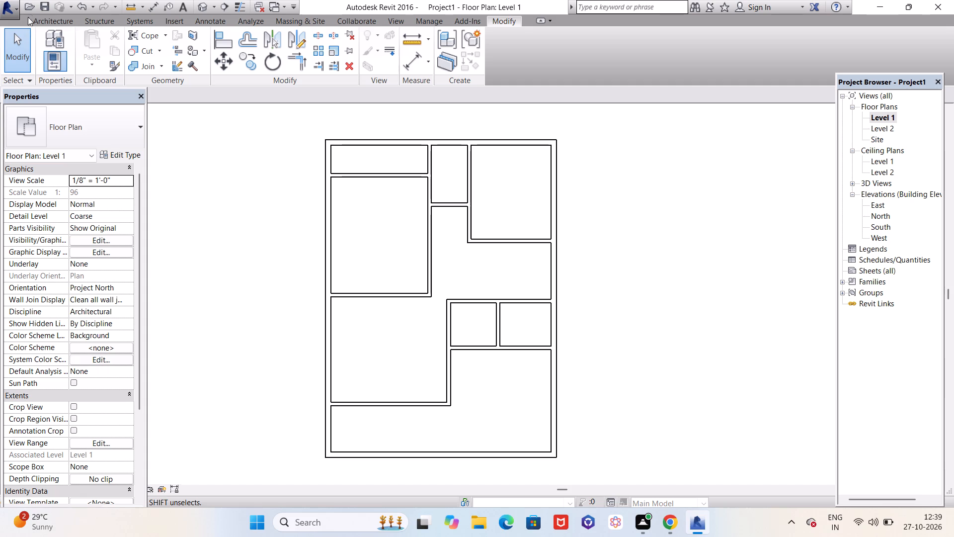
Start the Door command and browse the US Imperial family library to its Doors folder for loading a new family.
{"action": "left_click", "coordinate": [42, 16]}
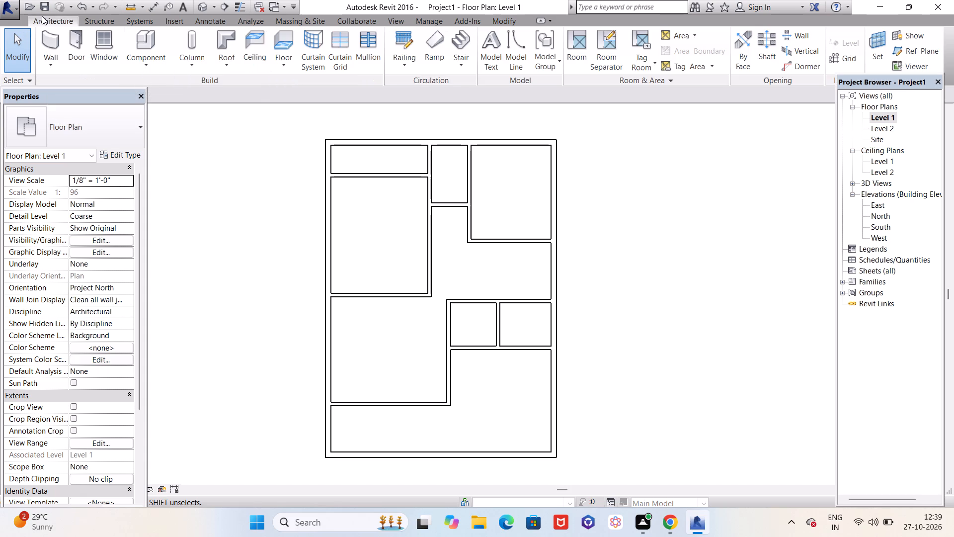
{"action": "left_click", "coordinate": [76, 42]}
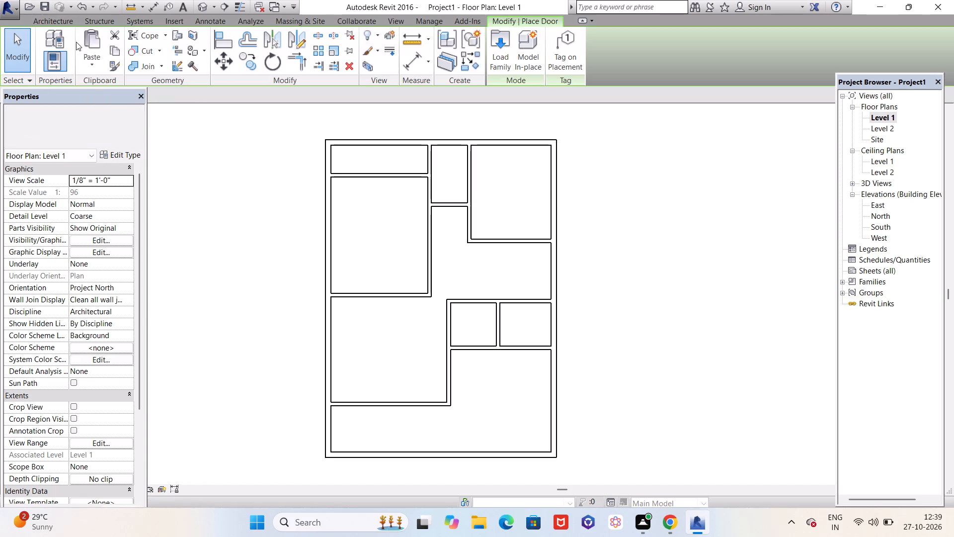
{"action": "left_click", "coordinate": [507, 45]}
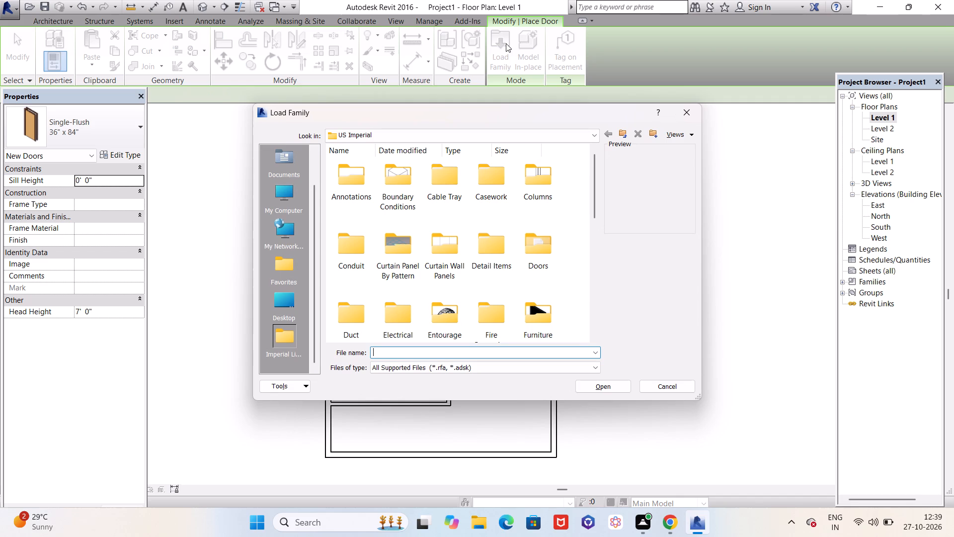
{"action": "scroll", "coordinate": [516, 209], "scroll_direction": "down", "scroll_amount": 5}
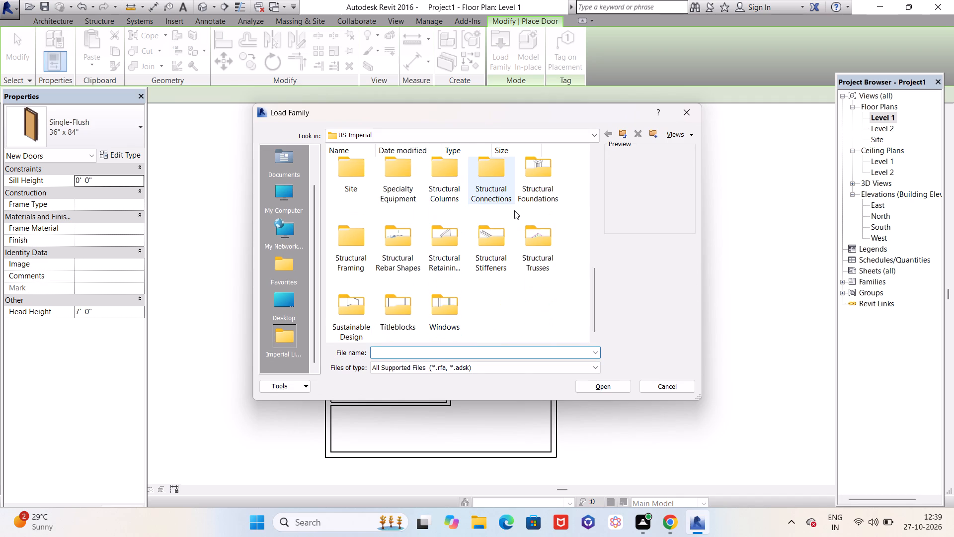
{"action": "scroll", "coordinate": [514, 210], "scroll_direction": "down", "scroll_amount": 1}
{"action": "scroll", "coordinate": [482, 241], "scroll_direction": "up", "scroll_amount": 6}
{"action": "scroll", "coordinate": [451, 236], "scroll_direction": "down", "scroll_amount": 1}
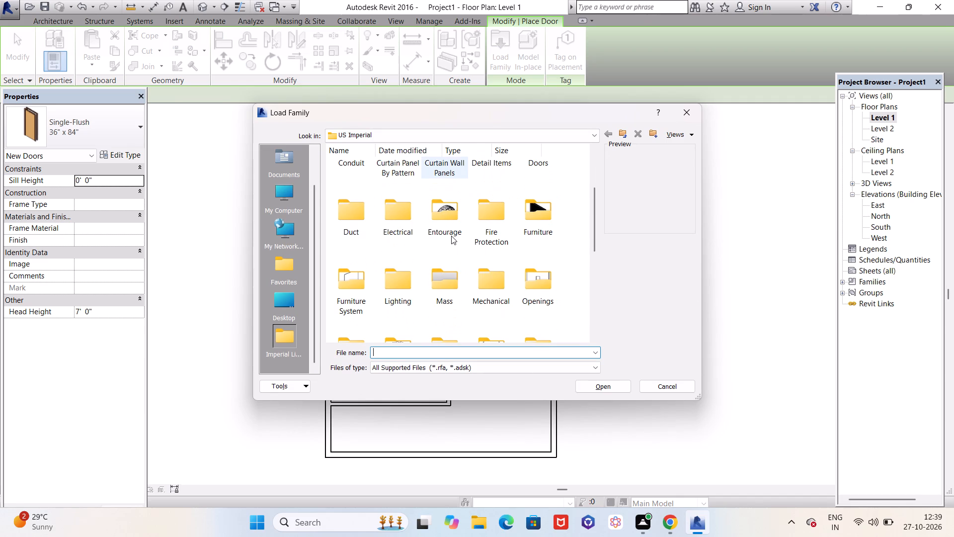
{"action": "scroll", "coordinate": [466, 236], "scroll_direction": "down", "scroll_amount": 2}
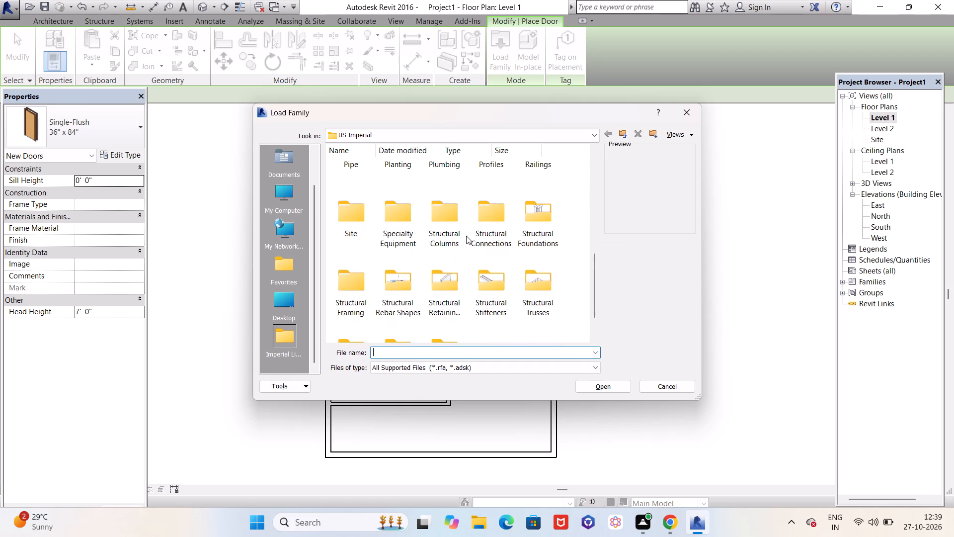
{"action": "scroll", "coordinate": [466, 236], "scroll_direction": "down", "scroll_amount": 4}
{"action": "scroll", "coordinate": [466, 236], "scroll_direction": "up", "scroll_amount": 6}
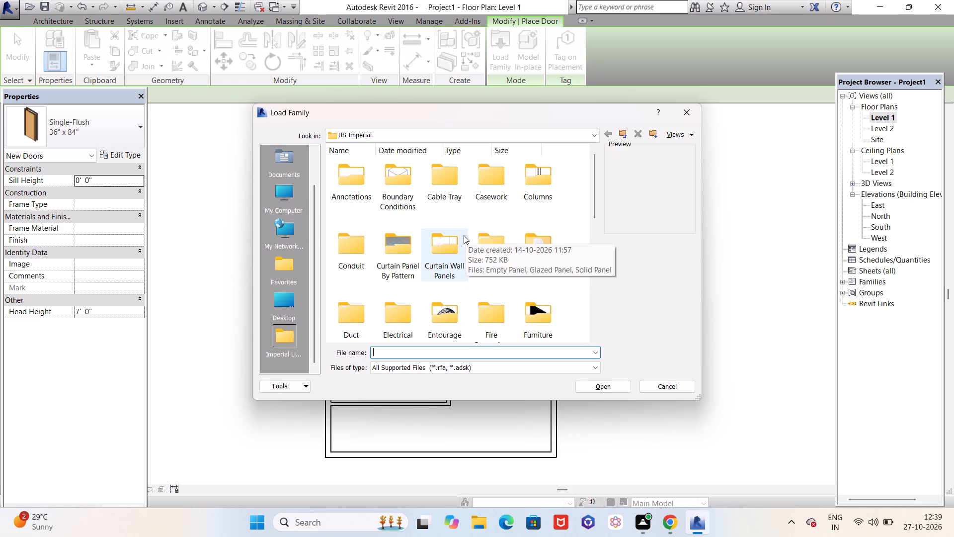
{"action": "scroll", "coordinate": [464, 235], "scroll_direction": "down", "scroll_amount": 1}
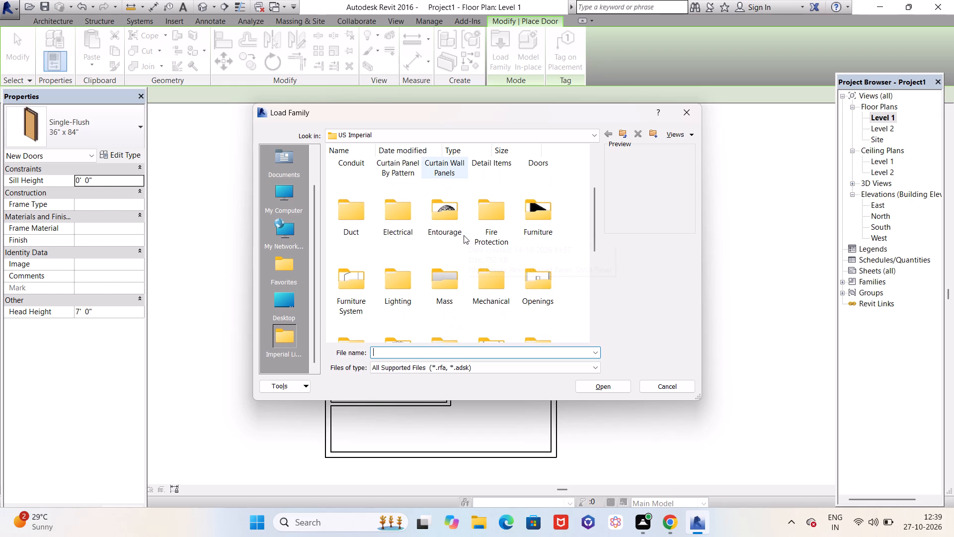
{"action": "scroll", "coordinate": [446, 221], "scroll_direction": "down", "scroll_amount": 6}
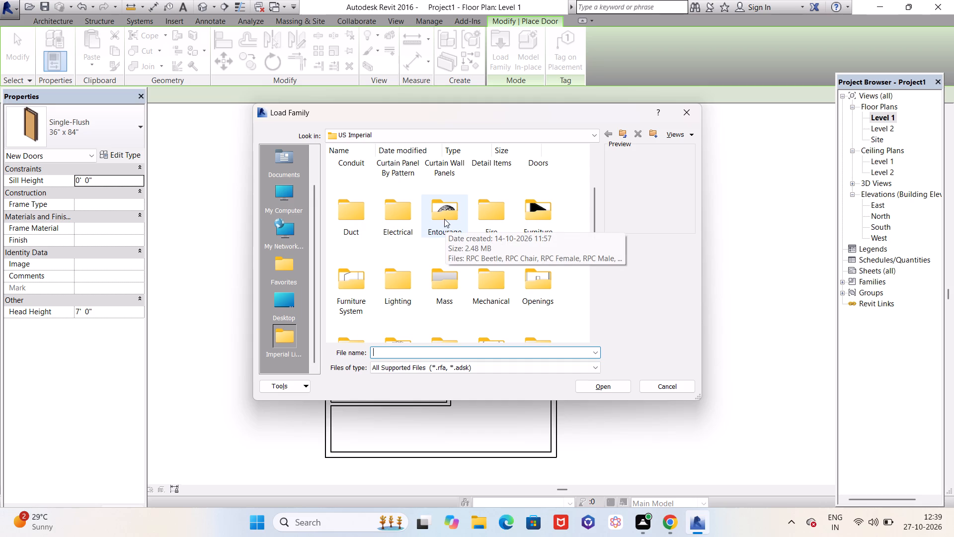
{"action": "scroll", "coordinate": [443, 217], "scroll_direction": "down", "scroll_amount": 5}
{"action": "scroll", "coordinate": [435, 244], "scroll_direction": "up", "scroll_amount": 6}
{"action": "scroll", "coordinate": [435, 244], "scroll_direction": "down", "scroll_amount": 4}
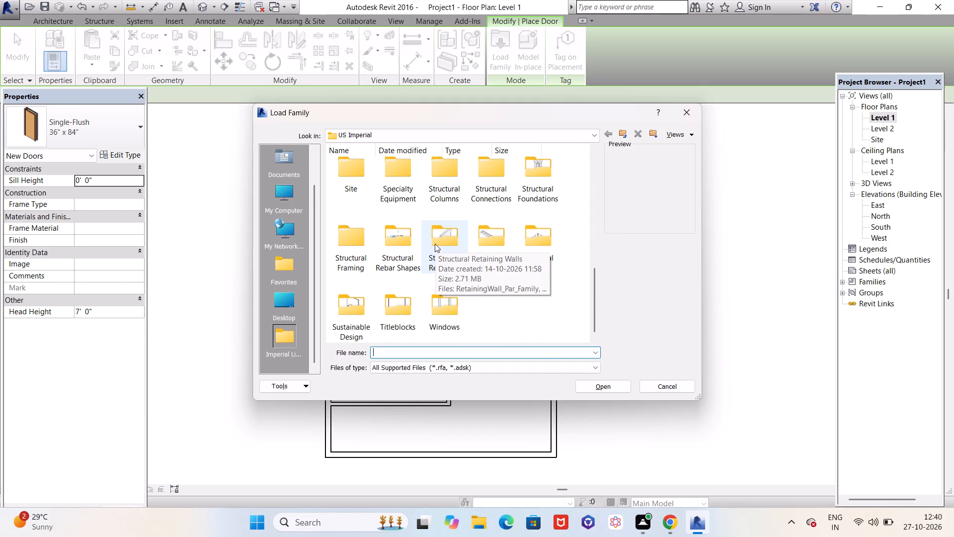
{"action": "scroll", "coordinate": [435, 244], "scroll_direction": "up", "scroll_amount": 6}
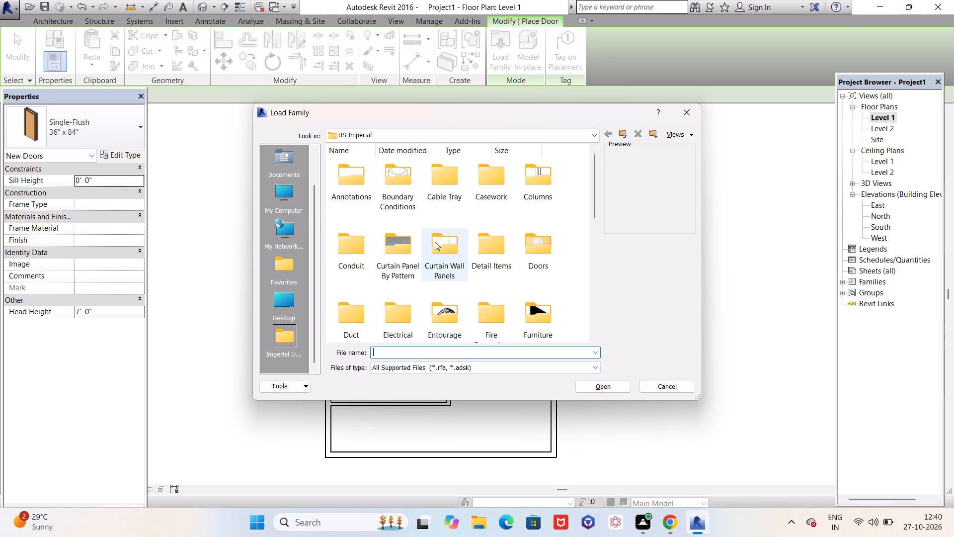
{"action": "double_click", "coordinate": [529, 246]}
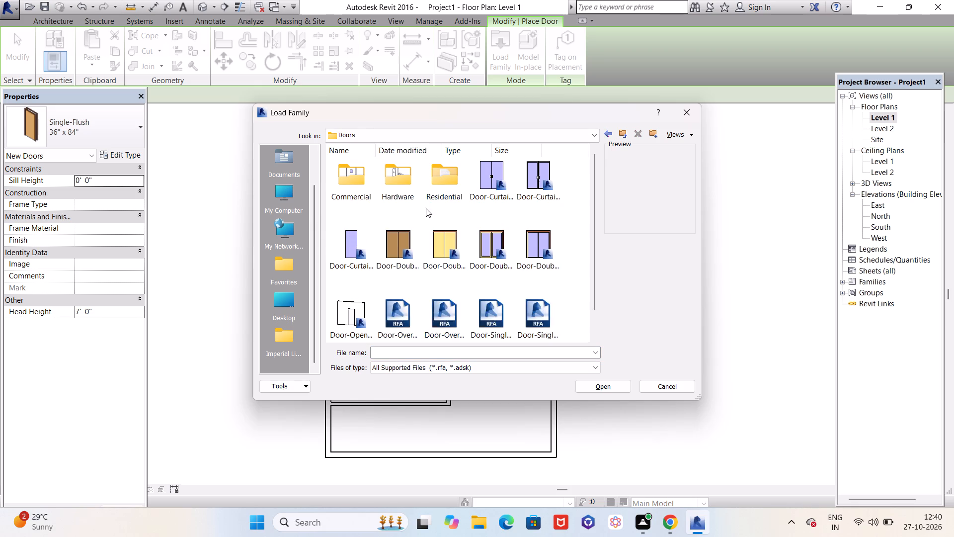
Open the Door-Interior-Double-Sliding-2_Panel-Wood family from the Residential doors folder for loading.
{"action": "double_click", "coordinate": [435, 175]}
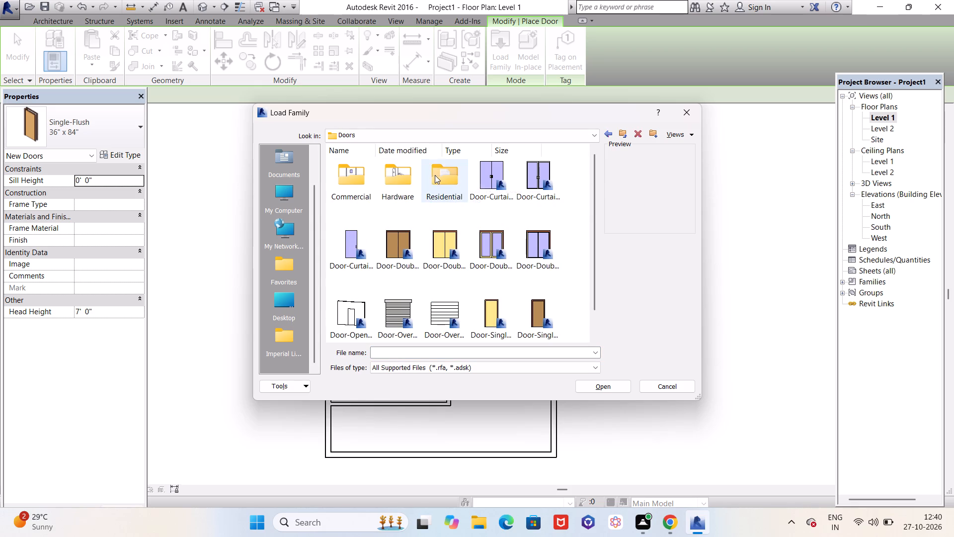
{"action": "scroll", "coordinate": [437, 213], "scroll_direction": "down", "scroll_amount": 5}
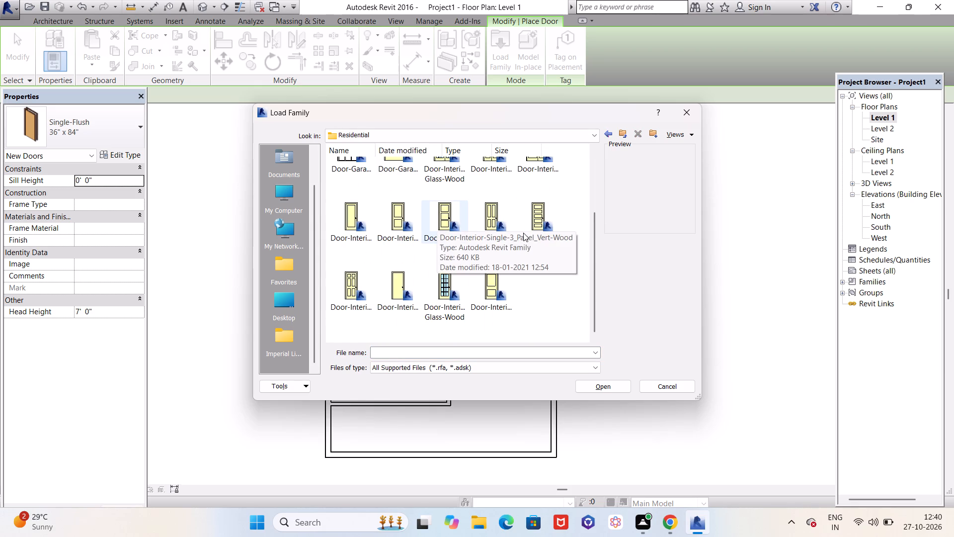
{"action": "scroll", "coordinate": [523, 277], "scroll_direction": "up", "scroll_amount": 1}
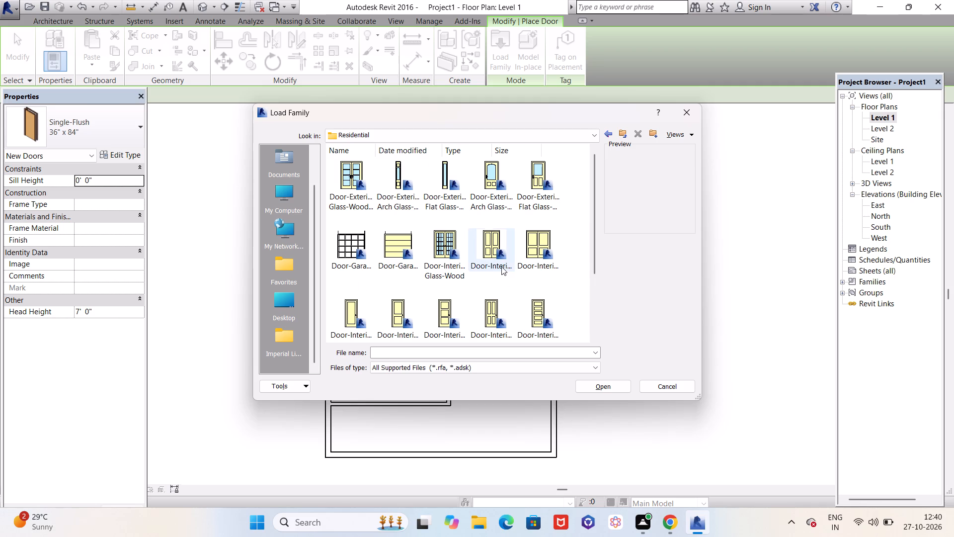
{"action": "scroll", "coordinate": [545, 253], "scroll_direction": "up", "scroll_amount": 3}
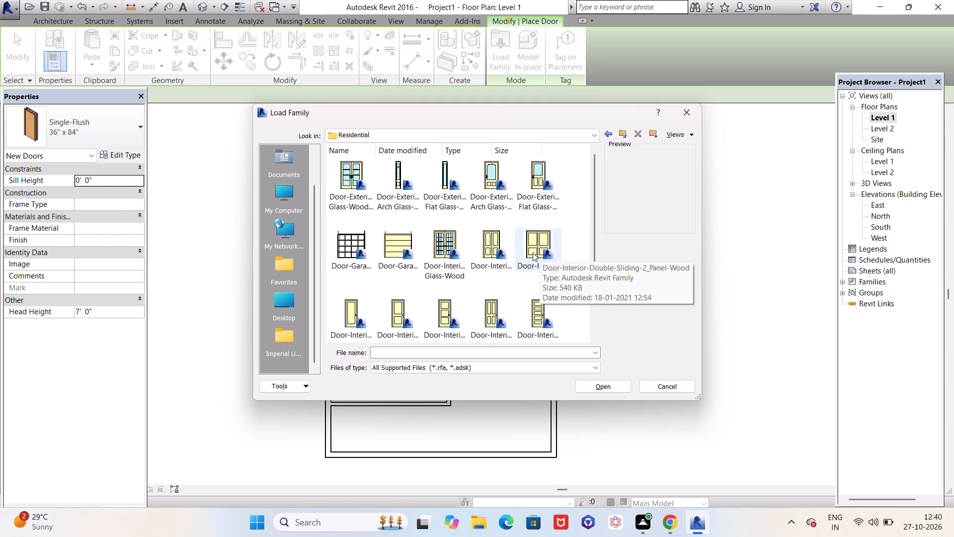
{"action": "left_click", "coordinate": [533, 253]}
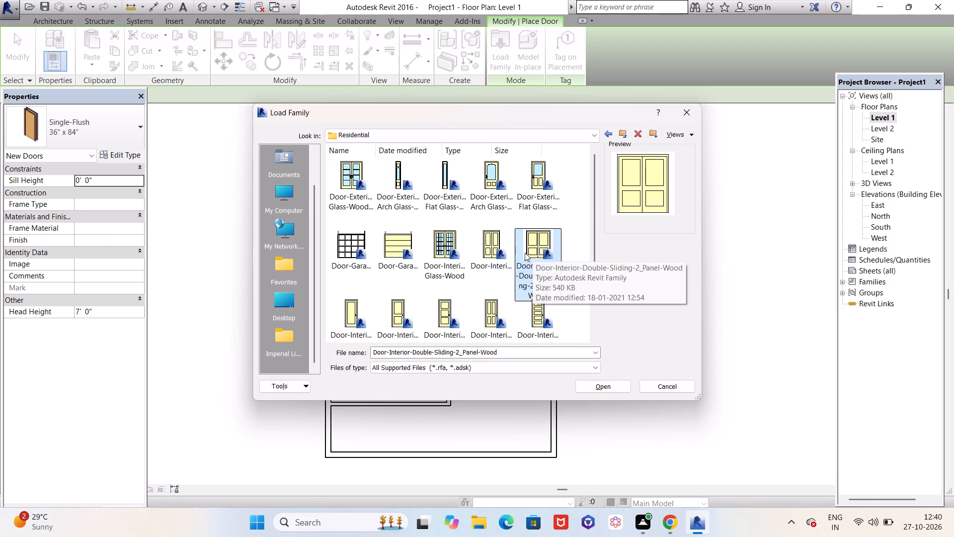
{"action": "left_click", "coordinate": [611, 387]}
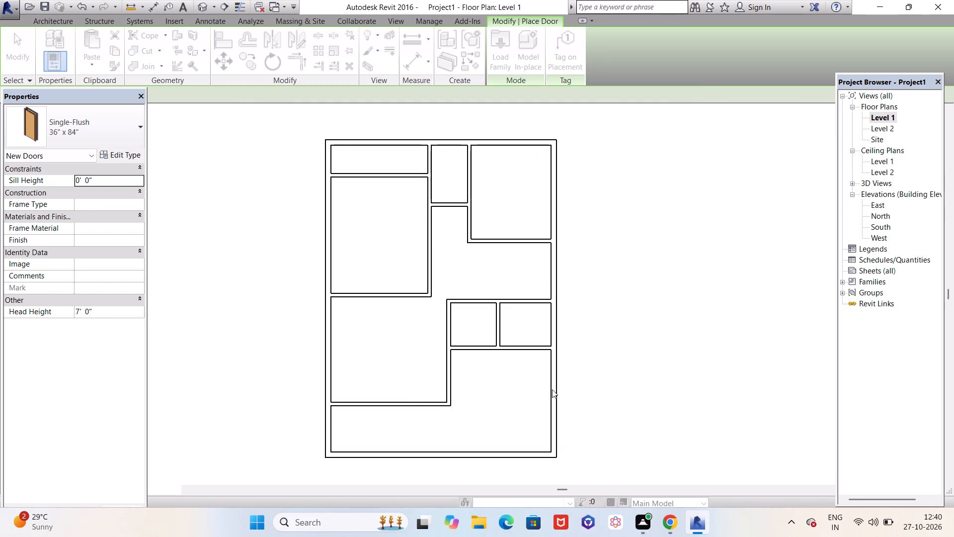
Load the 60" x 84" type of the double sliding door family, 5' 0" wide and 7' 0" high.
{"action": "scroll", "coordinate": [481, 280], "scroll_direction": "down", "scroll_amount": 6}
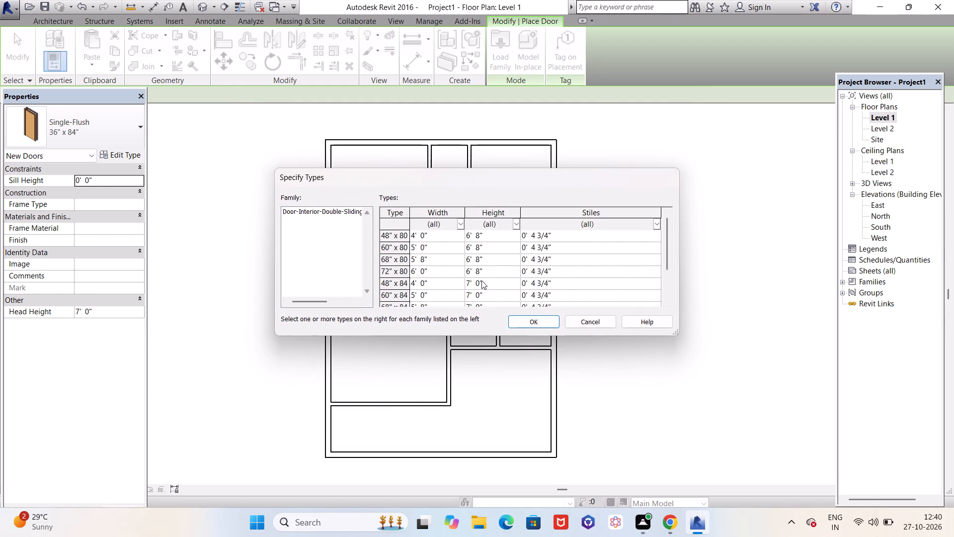
{"action": "scroll", "coordinate": [479, 280], "scroll_direction": "up", "scroll_amount": 6}
{"action": "scroll", "coordinate": [433, 273], "scroll_direction": "down", "scroll_amount": 1}
{"action": "scroll", "coordinate": [433, 273], "scroll_direction": "up", "scroll_amount": 2}
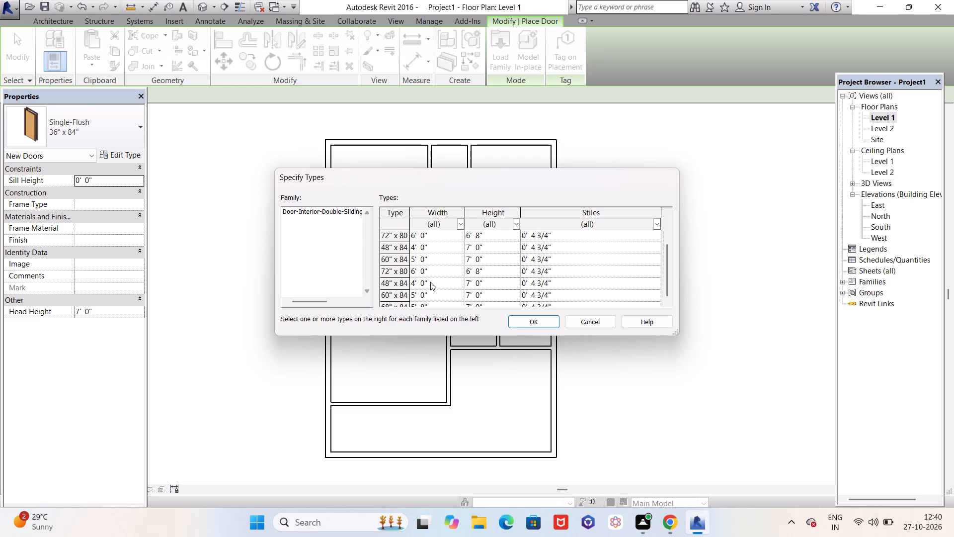
{"action": "scroll", "coordinate": [430, 282], "scroll_direction": "down", "scroll_amount": 1}
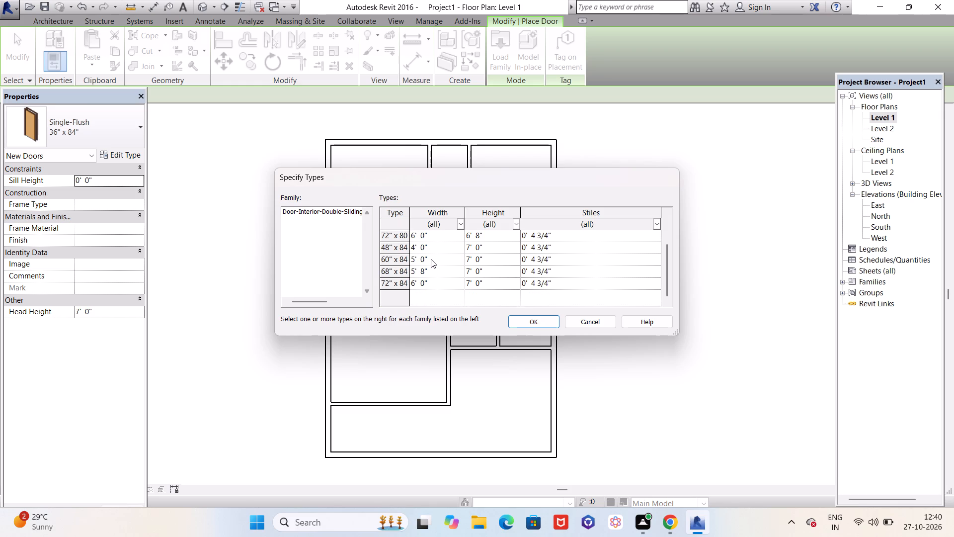
{"action": "left_click", "coordinate": [431, 259]}
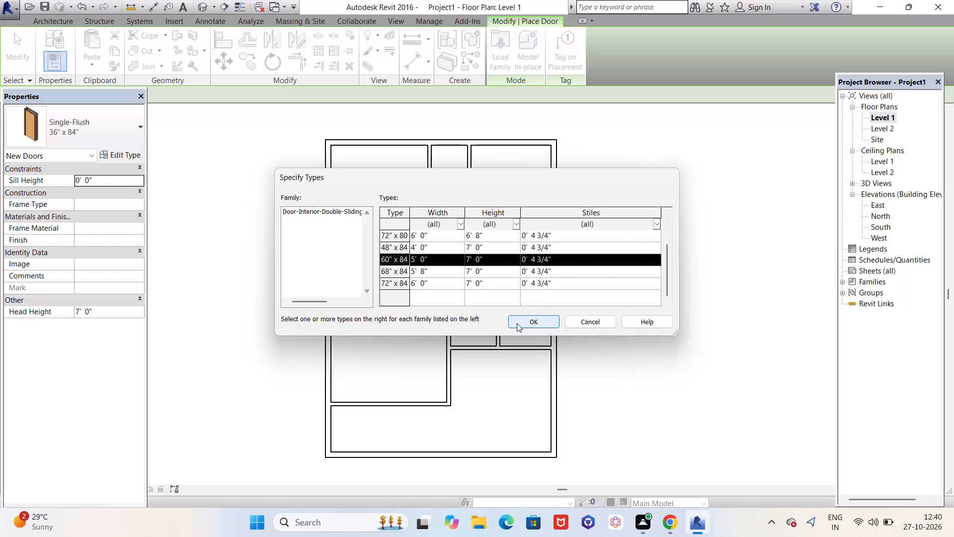
{"action": "scroll", "coordinate": [444, 288], "scroll_direction": "up", "scroll_amount": 1}
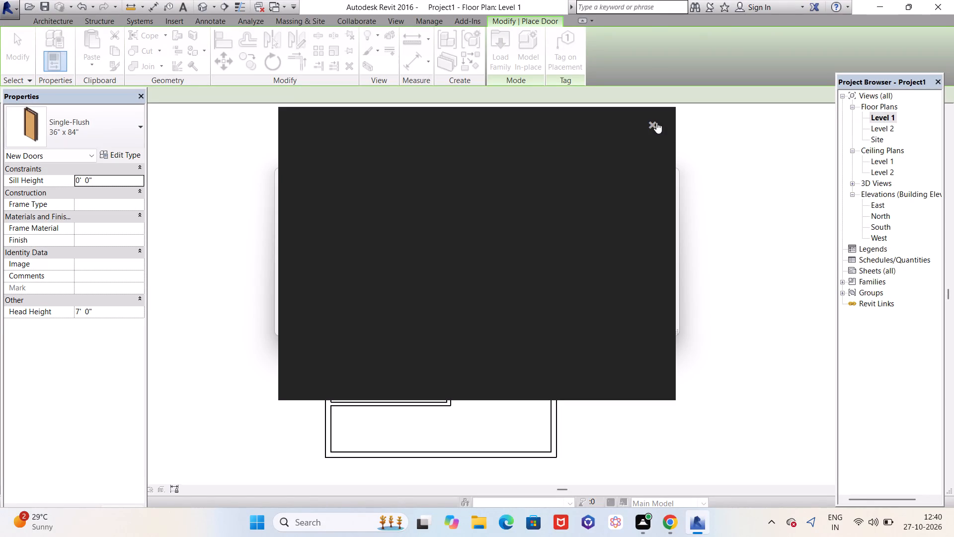
{"action": "left_click", "coordinate": [656, 122]}
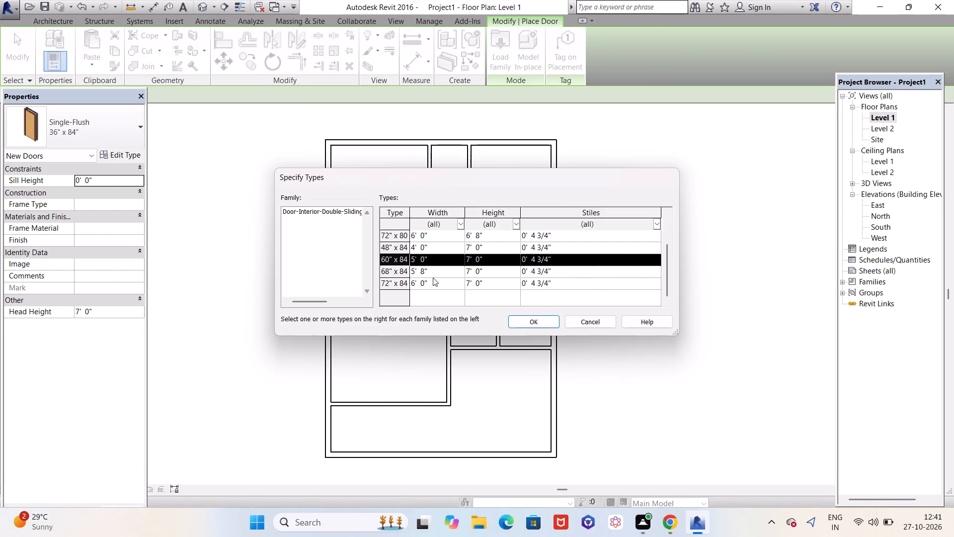
{"action": "scroll", "coordinate": [433, 277], "scroll_direction": "up", "scroll_amount": 4}
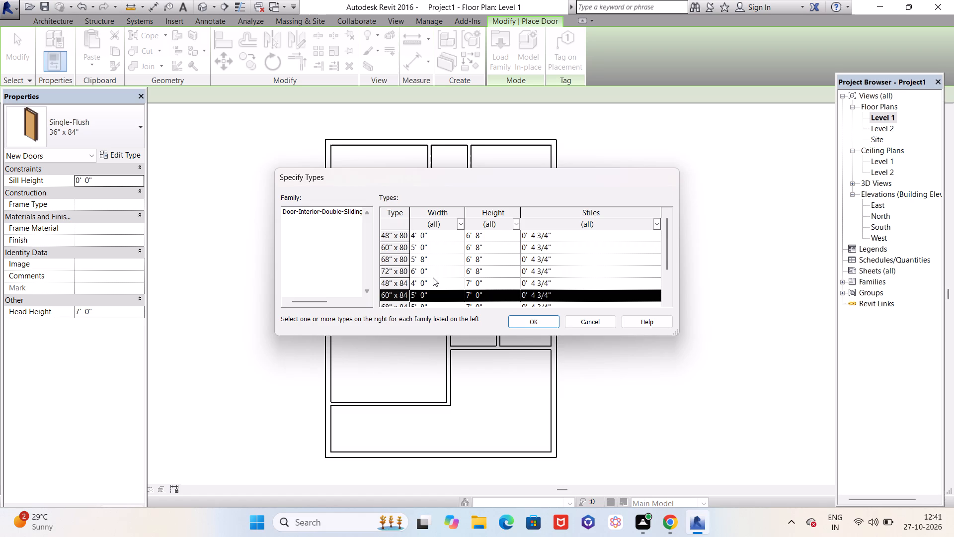
{"action": "scroll", "coordinate": [433, 277], "scroll_direction": "down", "scroll_amount": 3}
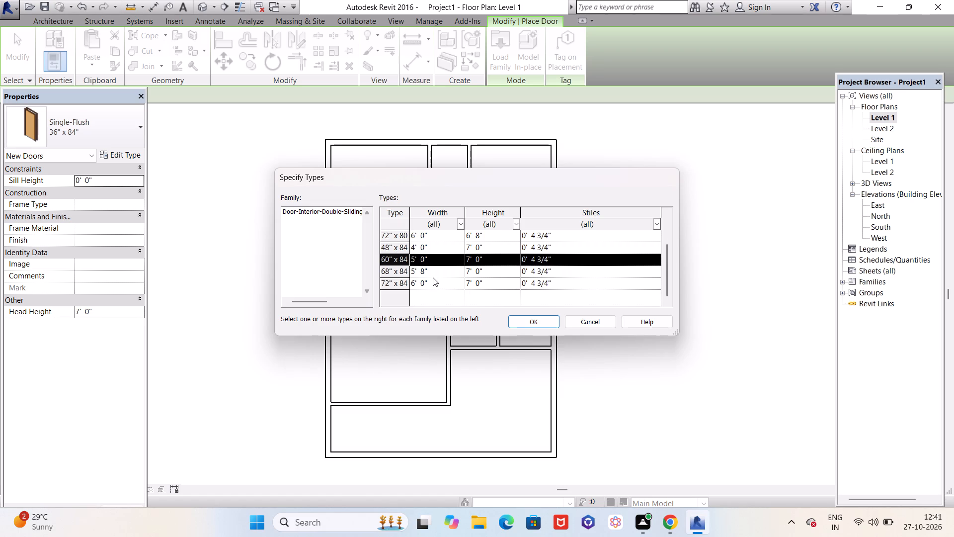
{"action": "left_click", "coordinate": [535, 326]}
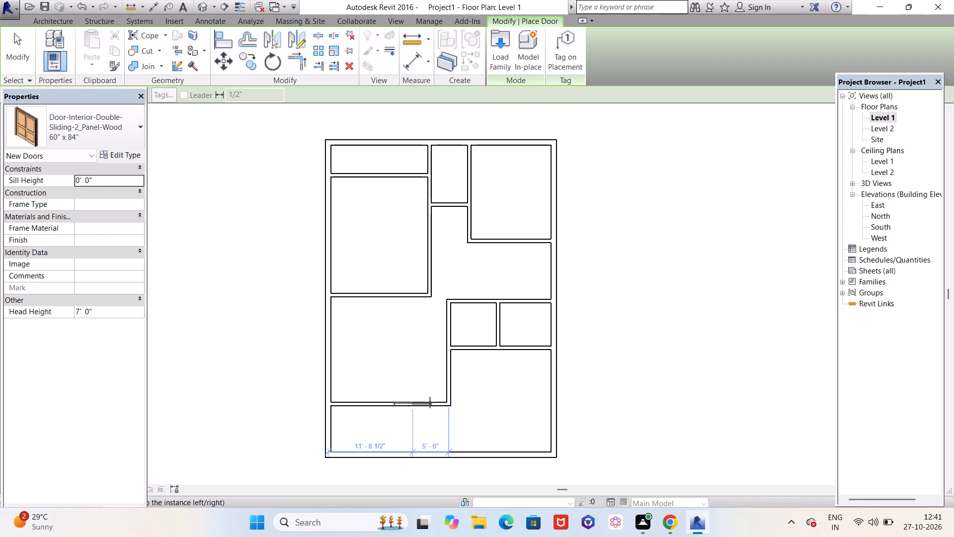
Place the 60" x 84" sliding door in the southern east-west partition, centred about 3'-6" from its east corner, and end door placement.
{"action": "scroll", "coordinate": [434, 404], "scroll_direction": "up", "scroll_amount": 6}
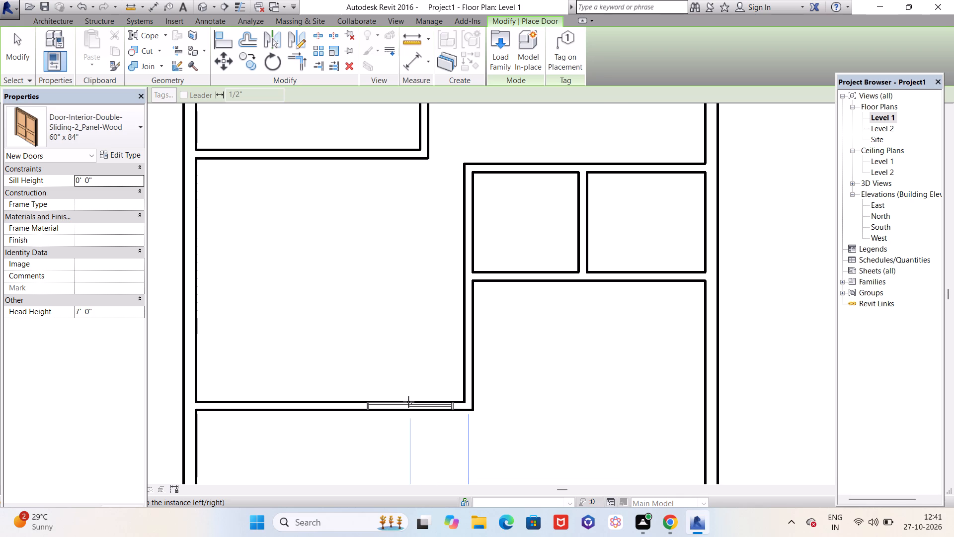
{"action": "scroll", "coordinate": [408, 402], "scroll_direction": "down", "scroll_amount": 3}
{"action": "middle_click_drag", "start_coordinate": [408, 402], "coordinate": [478, 312]}
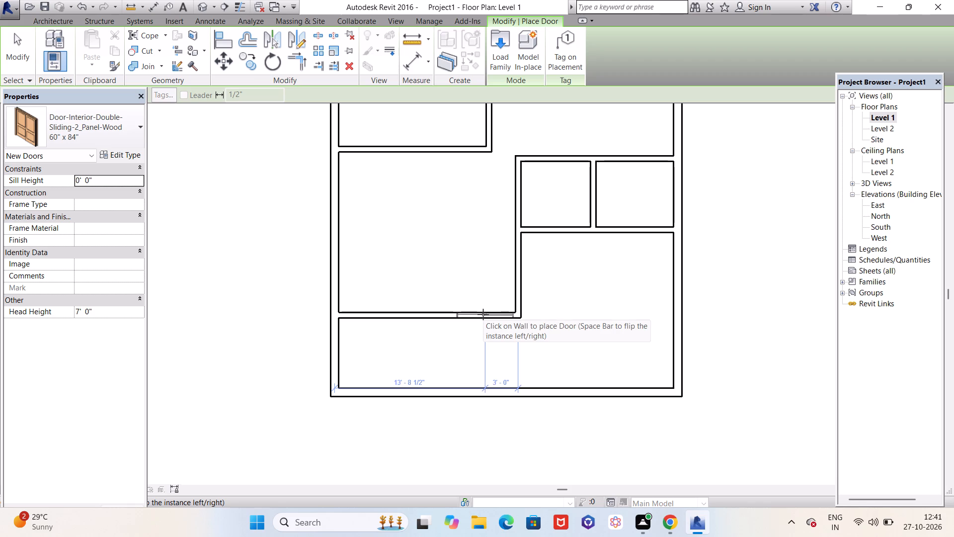
{"action": "scroll", "coordinate": [483, 314], "scroll_direction": "up", "scroll_amount": 6}
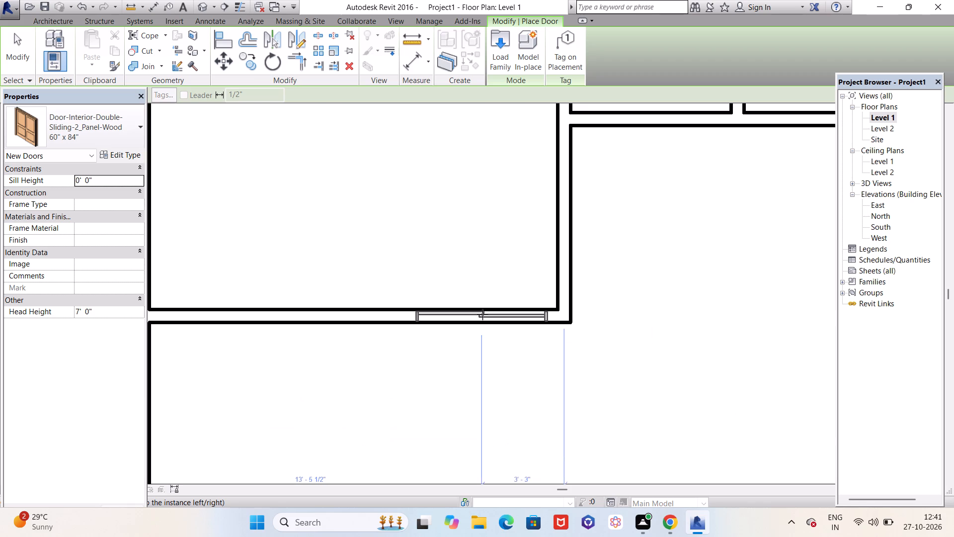
{"action": "scroll", "coordinate": [477, 314], "scroll_direction": "down", "scroll_amount": 3}
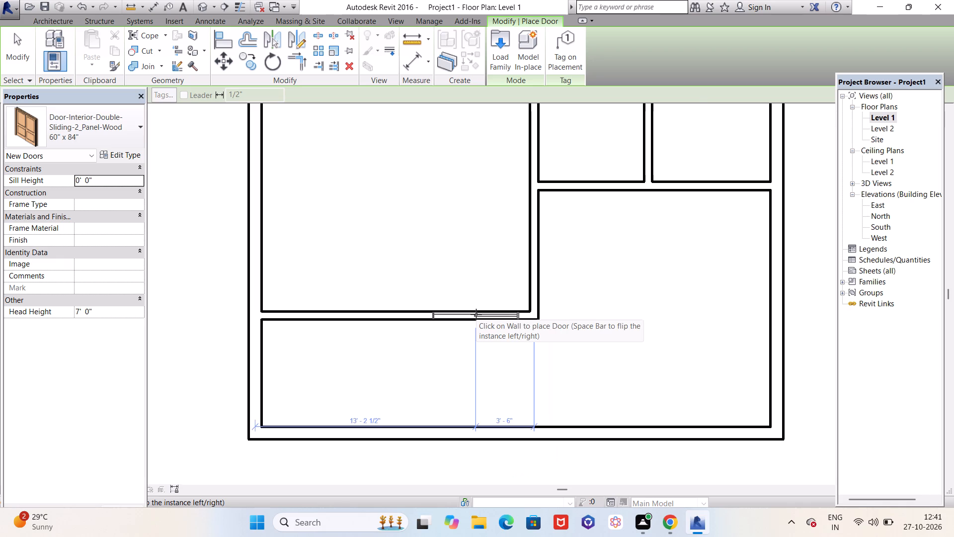
{"action": "left_click", "coordinate": [476, 314]}
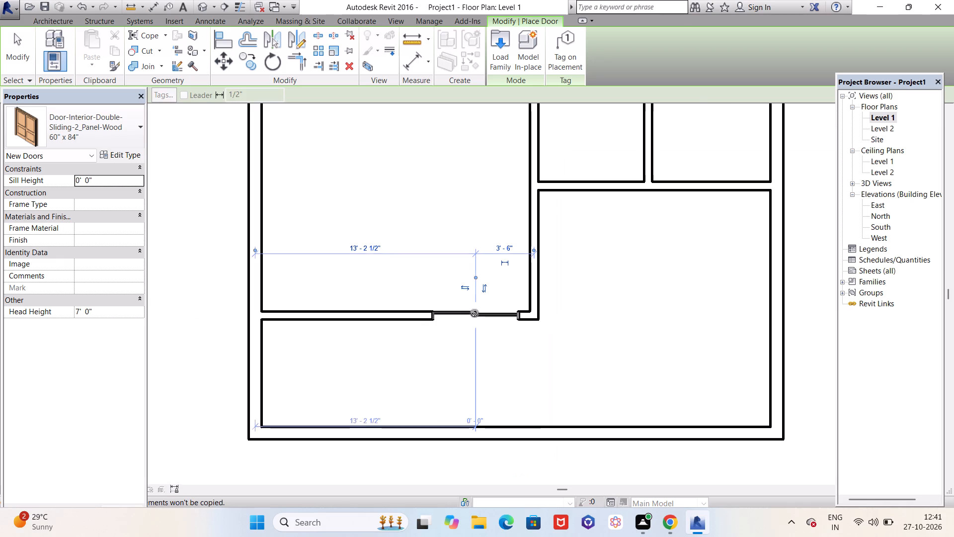
{"action": "scroll", "coordinate": [380, 312], "scroll_direction": "down", "scroll_amount": 4}
{"action": "scroll", "coordinate": [346, 308], "scroll_direction": "up", "scroll_amount": 4}
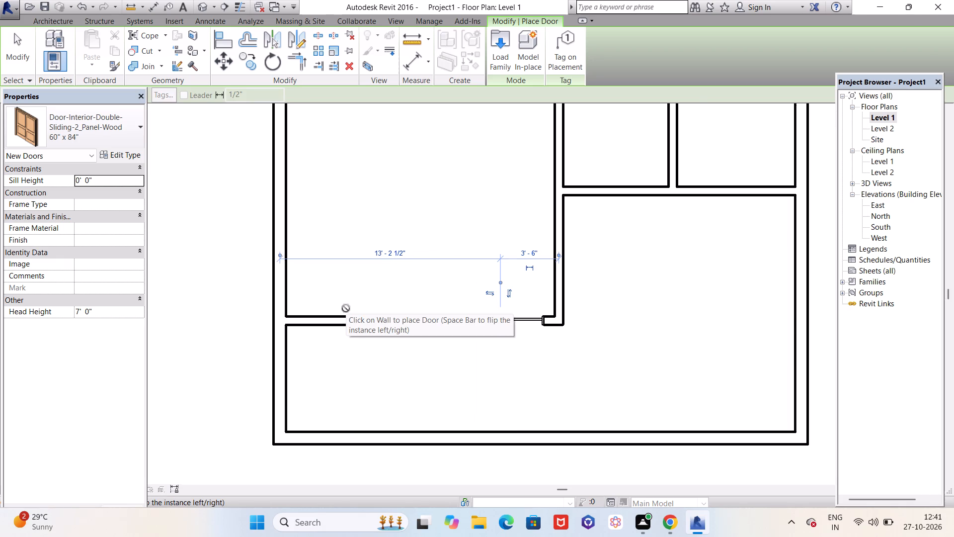
{"action": "scroll", "coordinate": [448, 257], "scroll_direction": "up", "scroll_amount": 1}
{"action": "scroll", "coordinate": [419, 334], "scroll_direction": "down", "scroll_amount": 3}
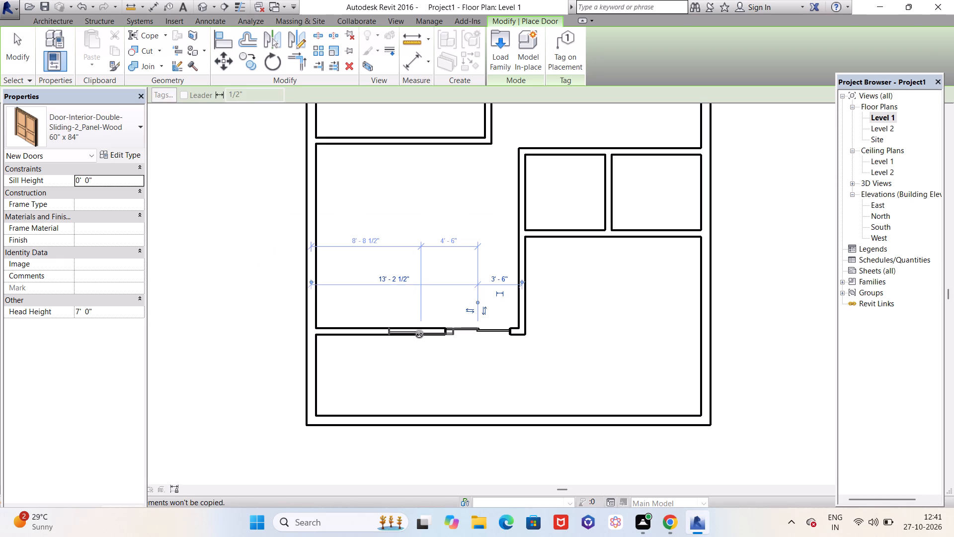
{"action": "key", "text": "Escape"}
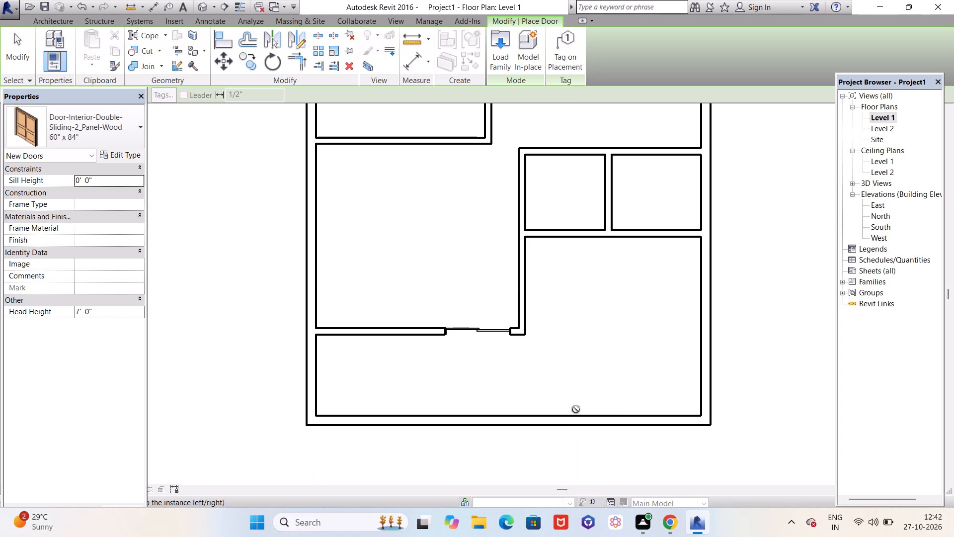
{"action": "key", "text": "Escape"}
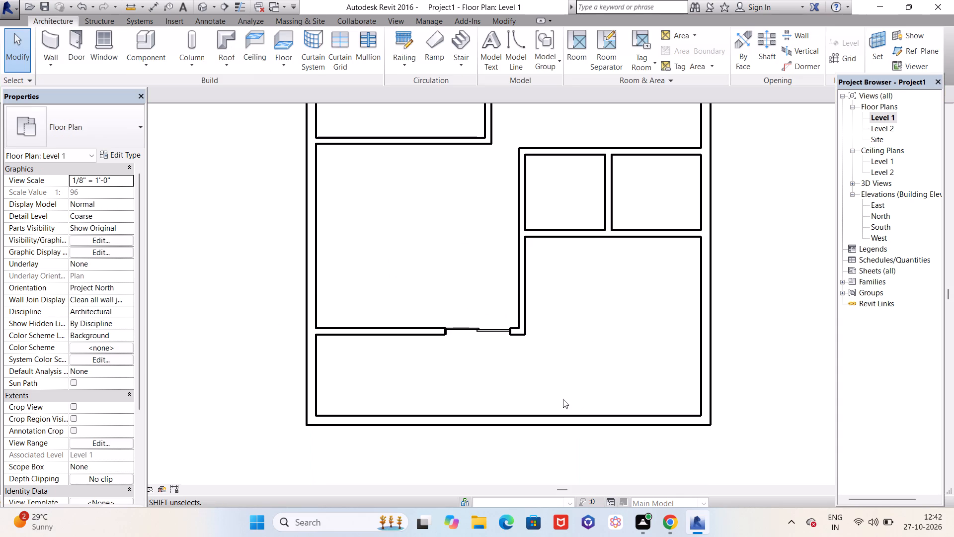
Start the Door command and open the Door-Interior-Single-3_Panel_Vert-Wood family from the US Imperial Residential doors folder for loading.
{"action": "scroll", "coordinate": [556, 396], "scroll_direction": "down", "scroll_amount": 1}
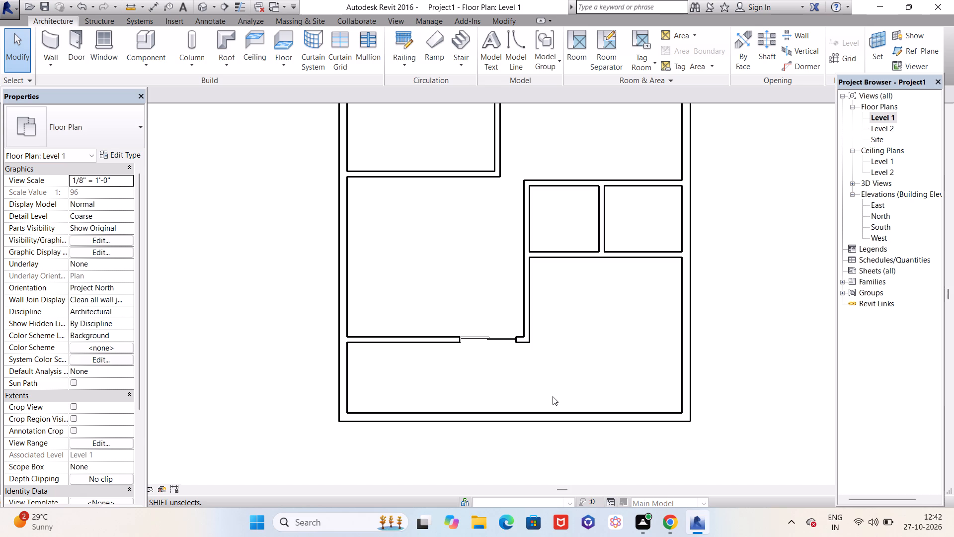
{"action": "scroll", "coordinate": [552, 356], "scroll_direction": "down", "scroll_amount": 3}
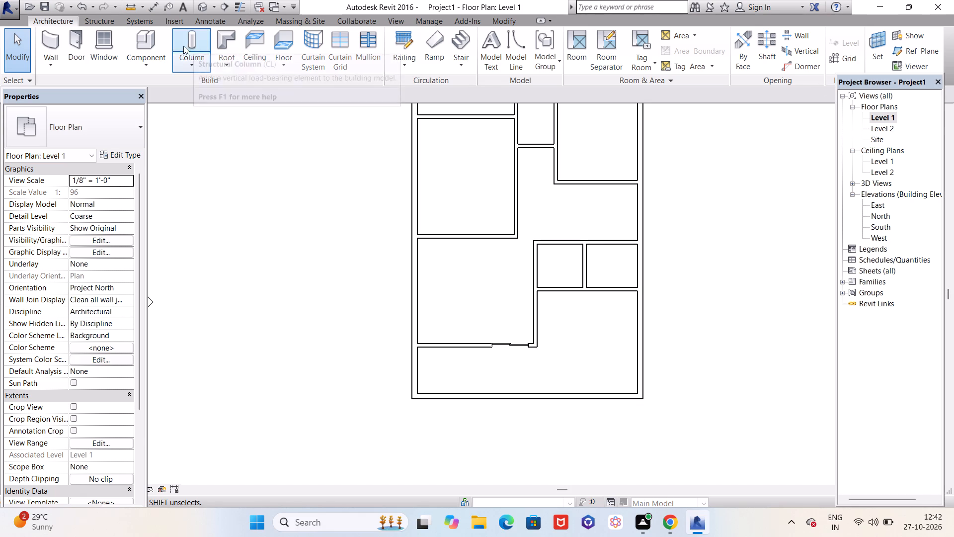
{"action": "left_click", "coordinate": [75, 37]}
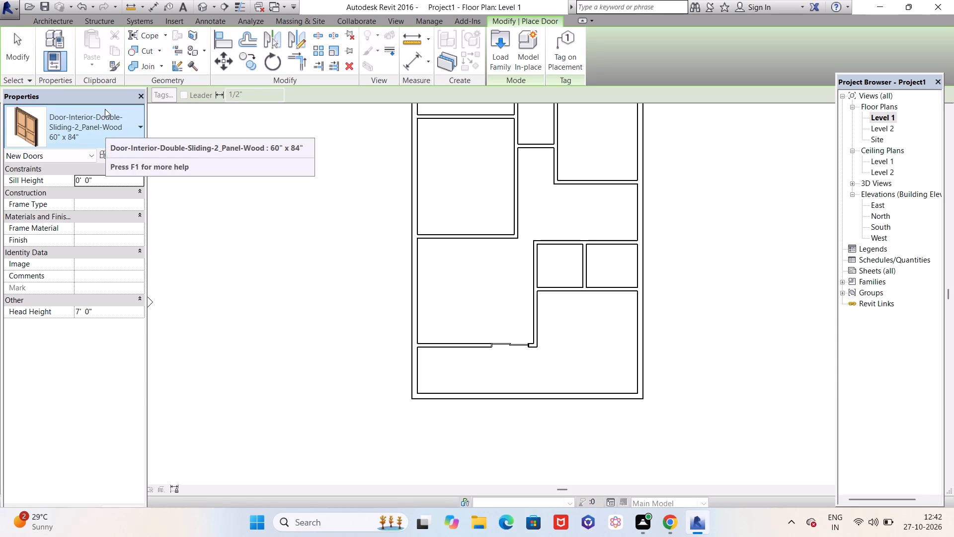
{"action": "left_click", "coordinate": [508, 34]}
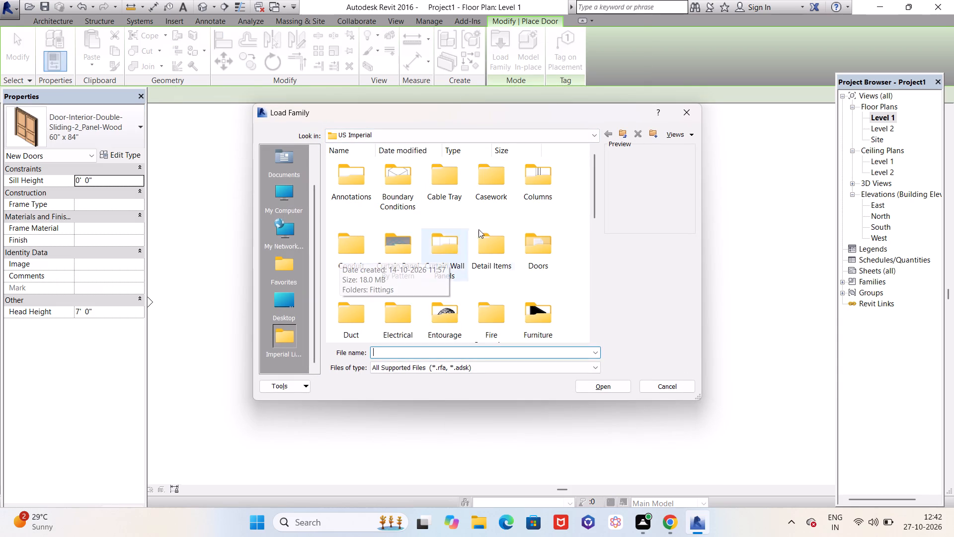
{"action": "left_click", "coordinate": [526, 246]}
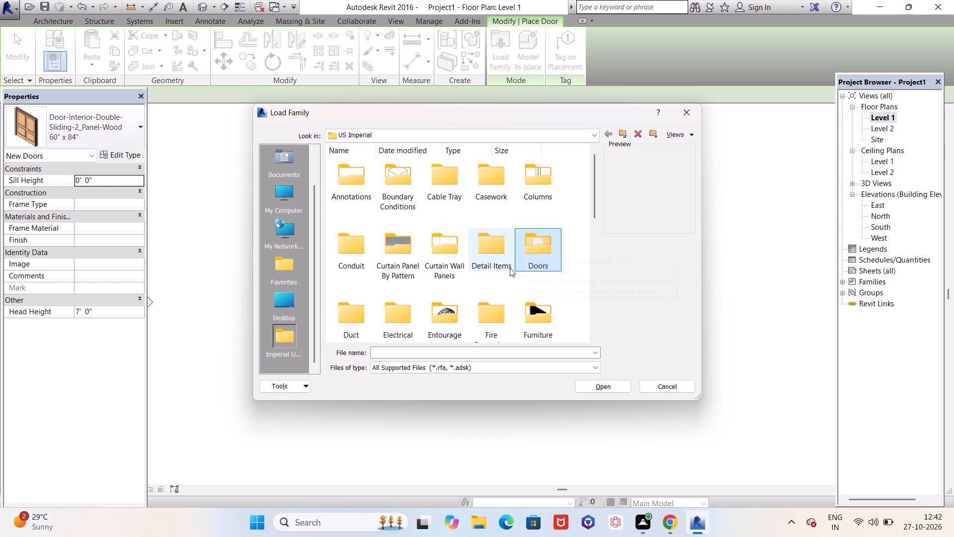
{"action": "double_click", "coordinate": [541, 253]}
{"action": "double_click", "coordinate": [444, 174]}
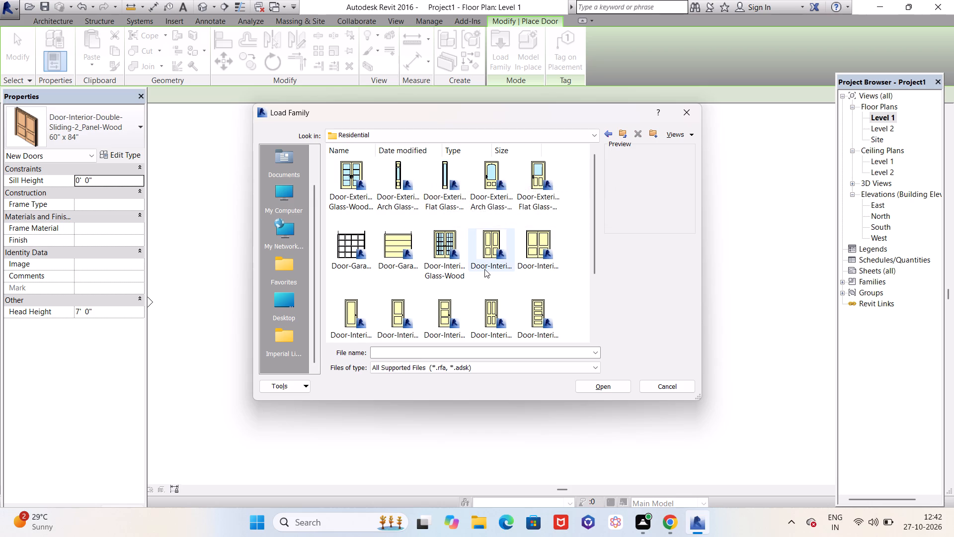
{"action": "scroll", "coordinate": [484, 269], "scroll_direction": "down", "scroll_amount": 1}
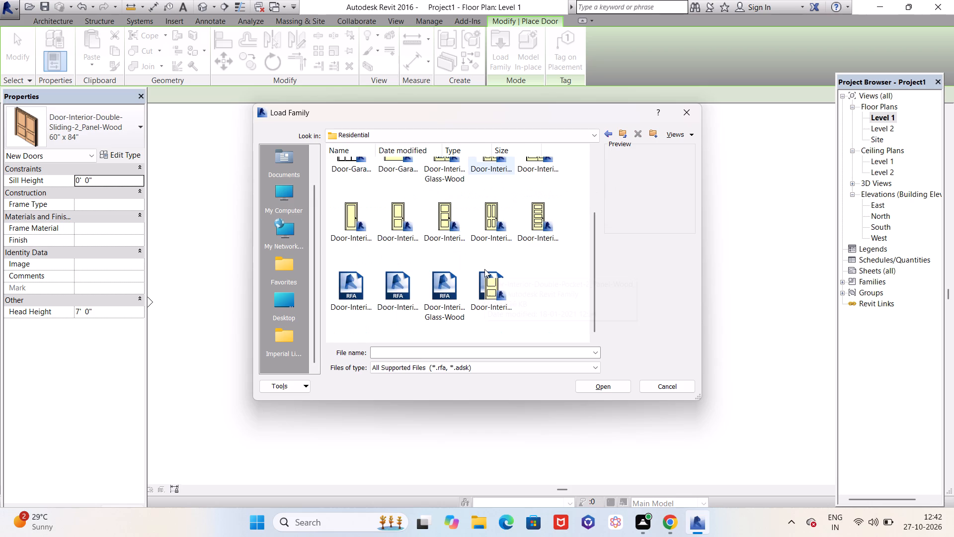
{"action": "scroll", "coordinate": [484, 269], "scroll_direction": "up", "scroll_amount": 1}
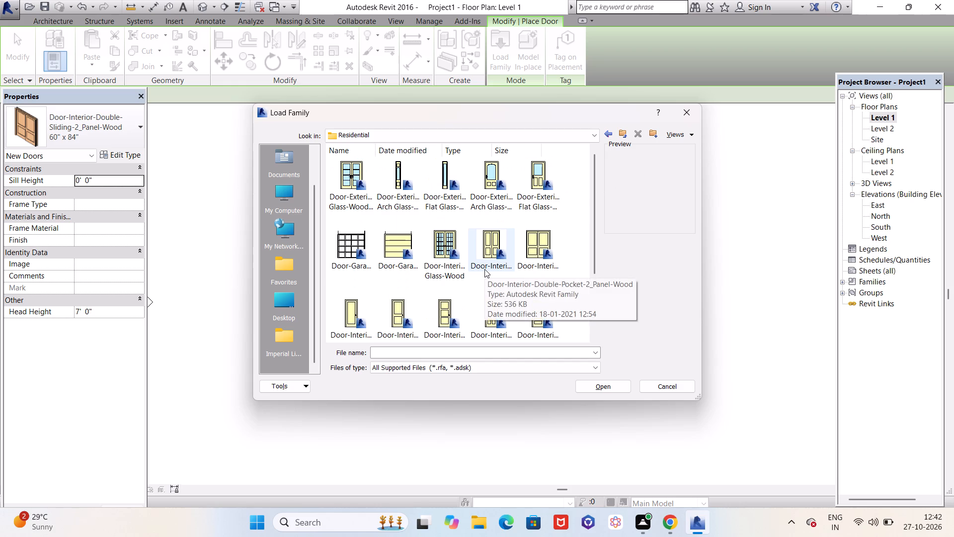
{"action": "scroll", "coordinate": [484, 269], "scroll_direction": "down", "scroll_amount": 1}
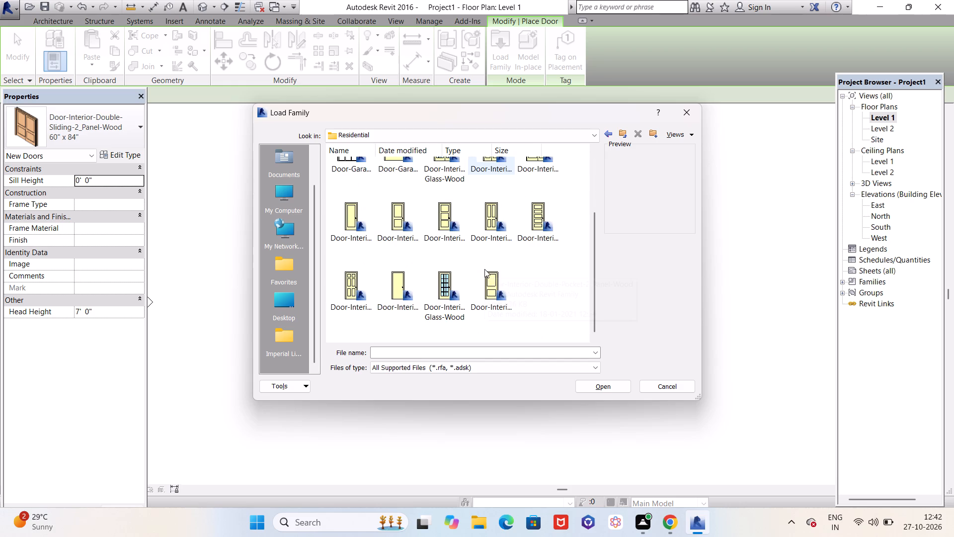
{"action": "scroll", "coordinate": [484, 269], "scroll_direction": "up", "scroll_amount": 4}
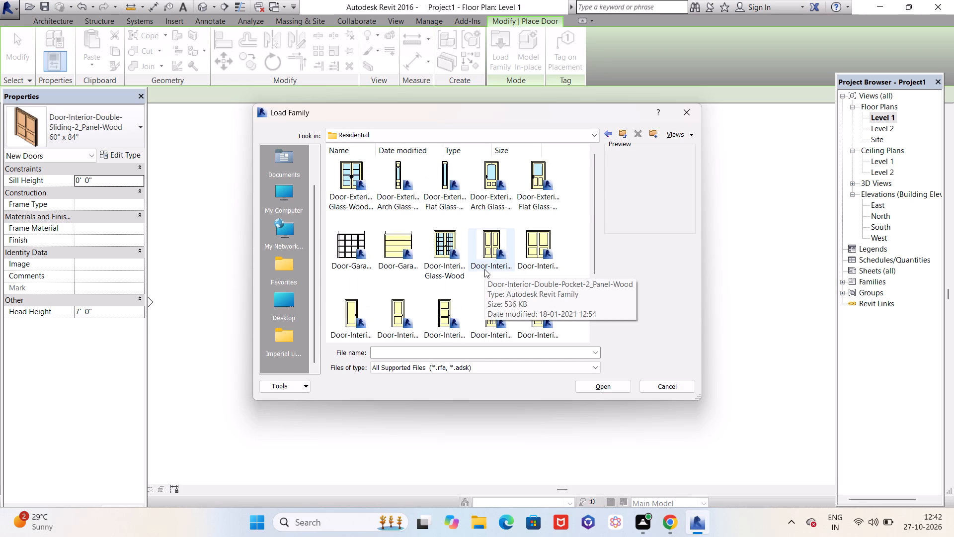
{"action": "scroll", "coordinate": [484, 269], "scroll_direction": "down", "scroll_amount": 1}
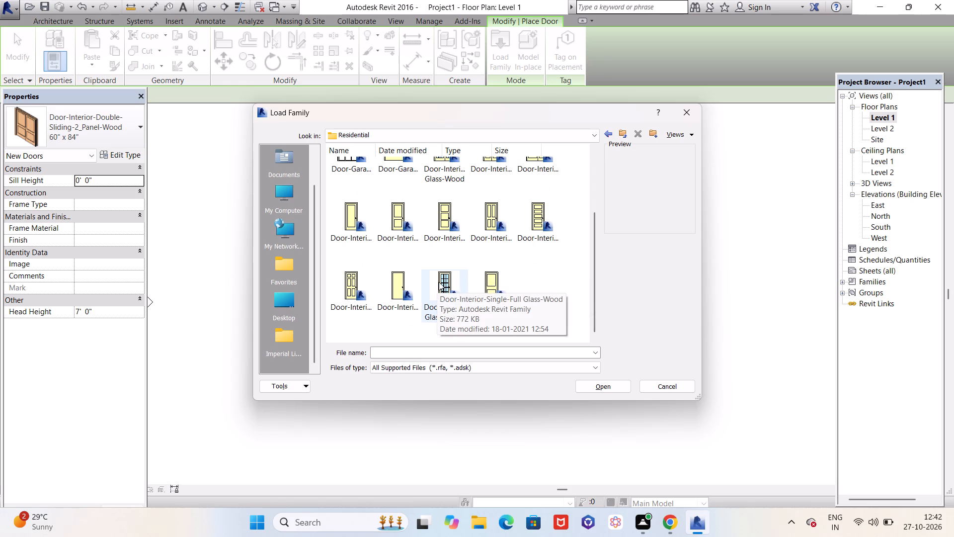
{"action": "left_click", "coordinate": [439, 226]}
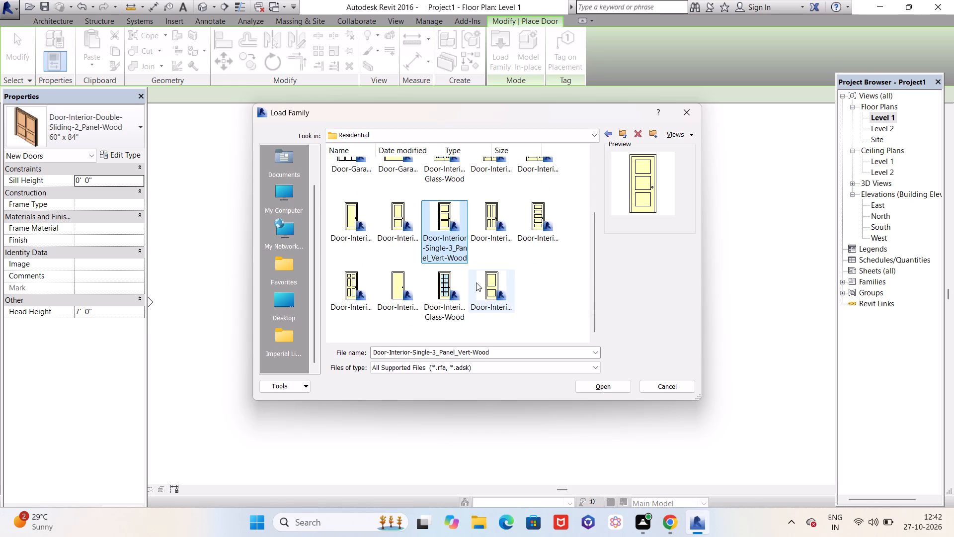
{"action": "left_click", "coordinate": [595, 383]}
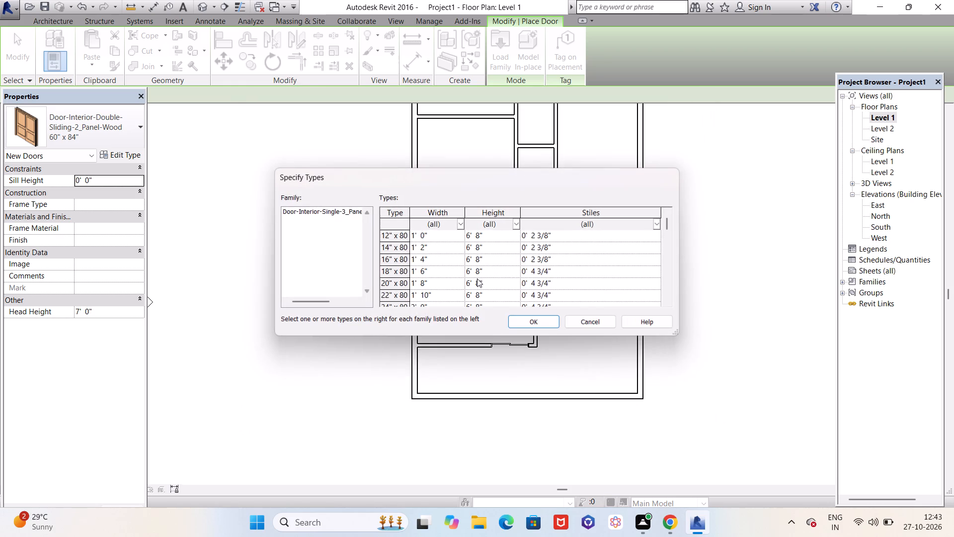
Load the 36" x 84" type of the single three-panel door family, 3' 0" wide and 7' 0" high.
{"action": "scroll", "coordinate": [486, 258], "scroll_direction": "down", "scroll_amount": 10}
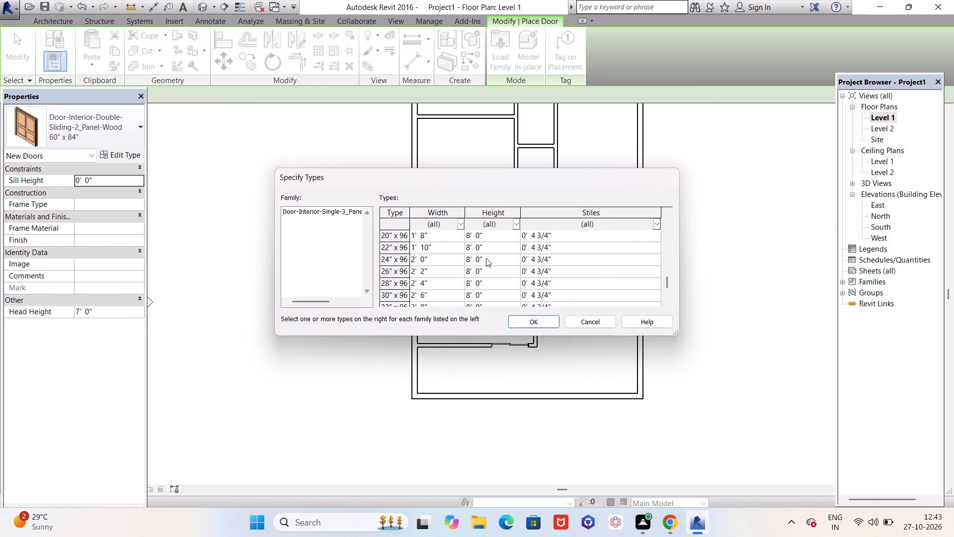
{"action": "scroll", "coordinate": [486, 258], "scroll_direction": "down", "scroll_amount": 7}
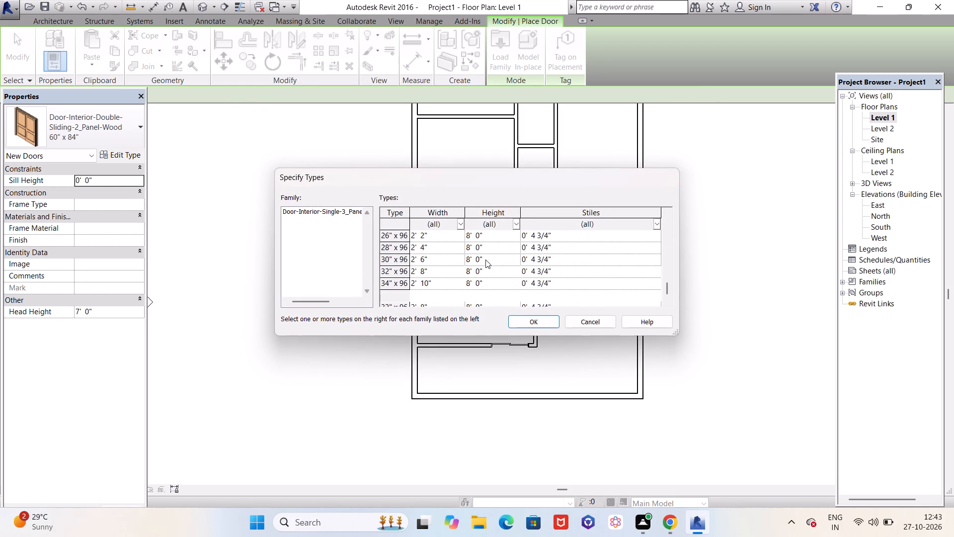
{"action": "scroll", "coordinate": [454, 274], "scroll_direction": "up", "scroll_amount": 9}
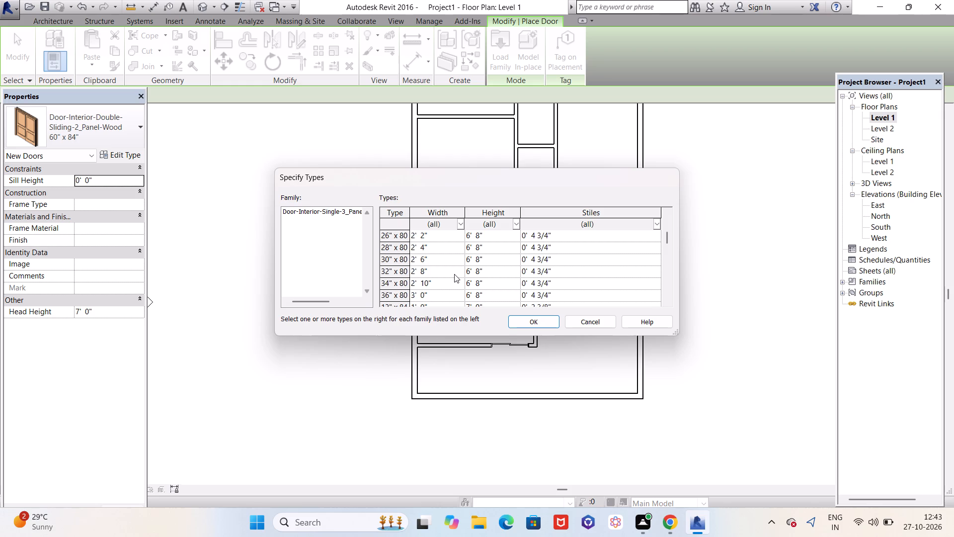
{"action": "scroll", "coordinate": [454, 274], "scroll_direction": "up", "scroll_amount": 11}
{"action": "scroll", "coordinate": [454, 274], "scroll_direction": "down", "scroll_amount": 2}
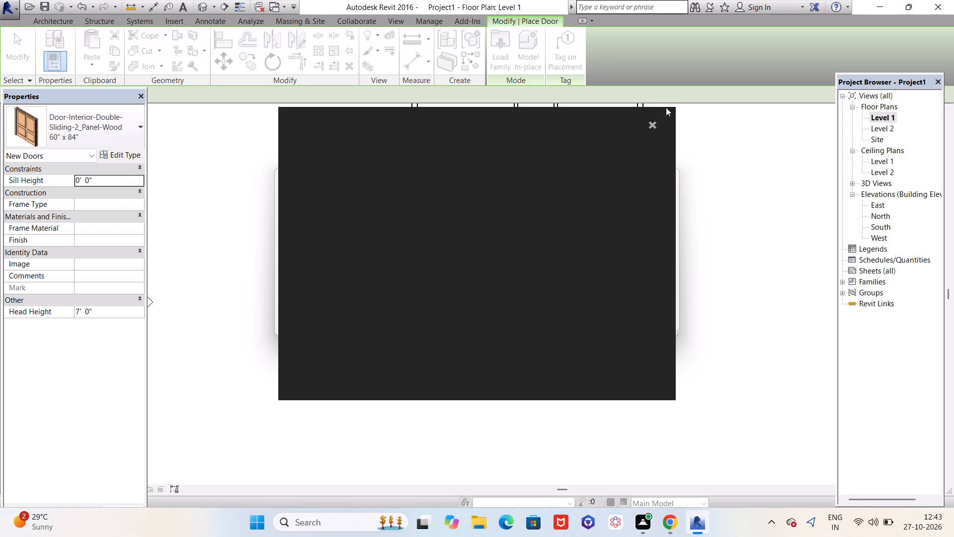
{"action": "left_click", "coordinate": [649, 126]}
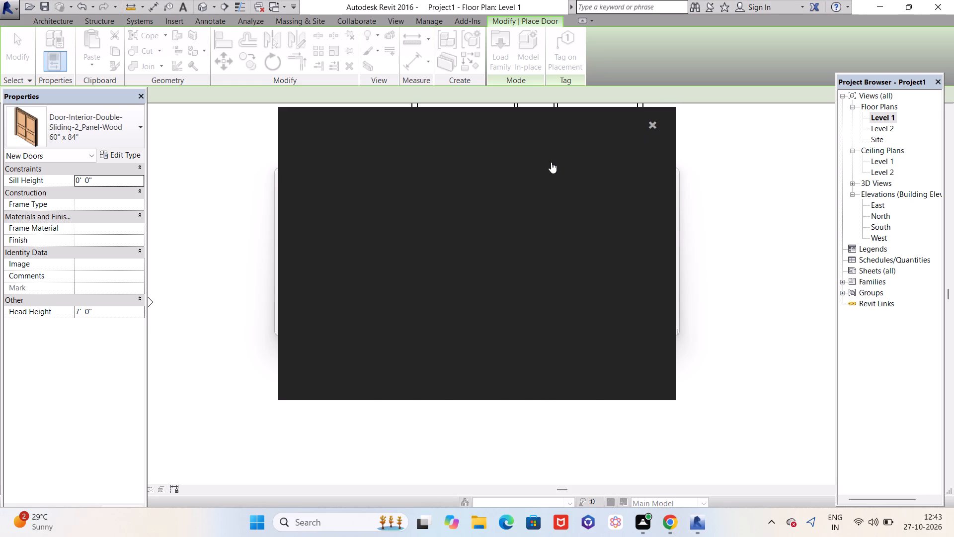
{"action": "scroll", "coordinate": [452, 257], "scroll_direction": "down", "scroll_amount": 6}
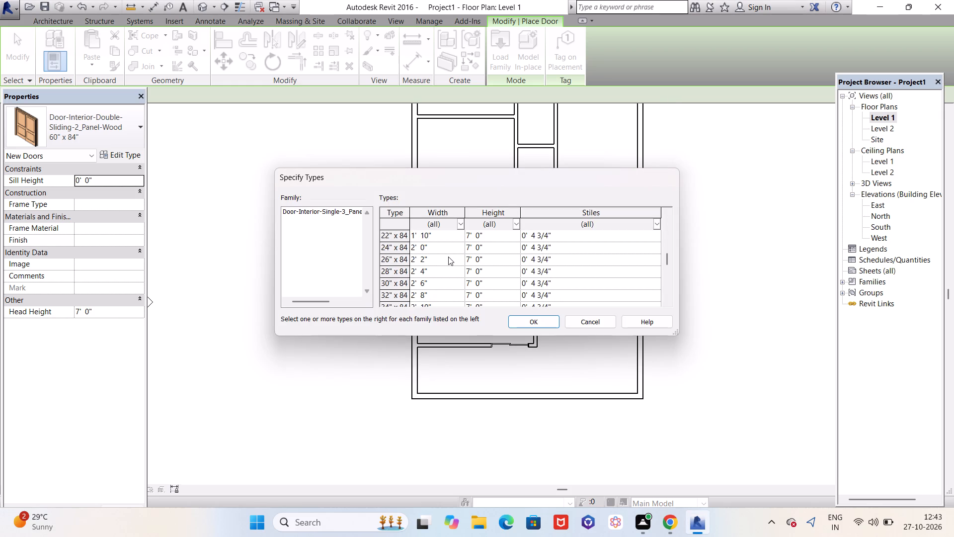
{"action": "scroll", "coordinate": [448, 257], "scroll_direction": "down", "scroll_amount": 4}
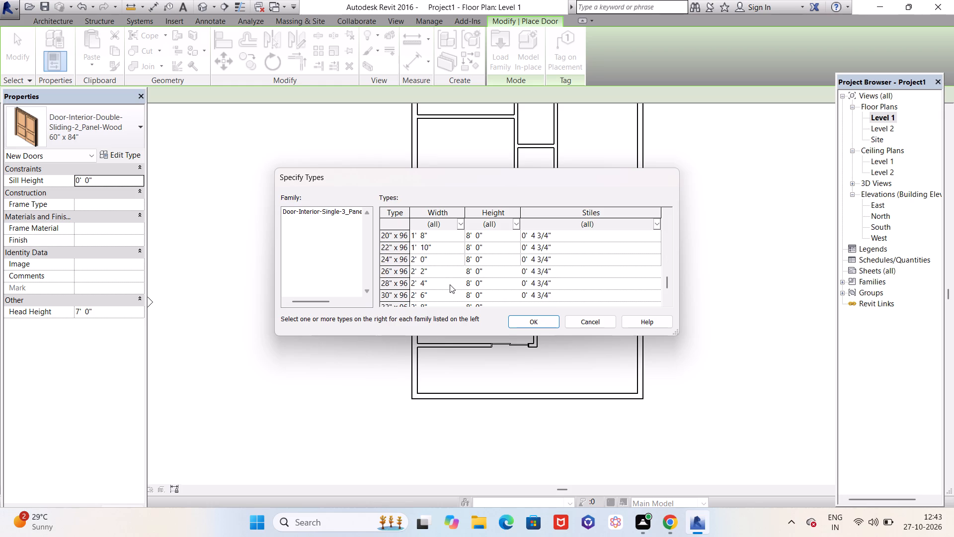
{"action": "scroll", "coordinate": [450, 284], "scroll_direction": "down", "scroll_amount": 3}
{"action": "scroll", "coordinate": [450, 284], "scroll_direction": "up", "scroll_amount": 6}
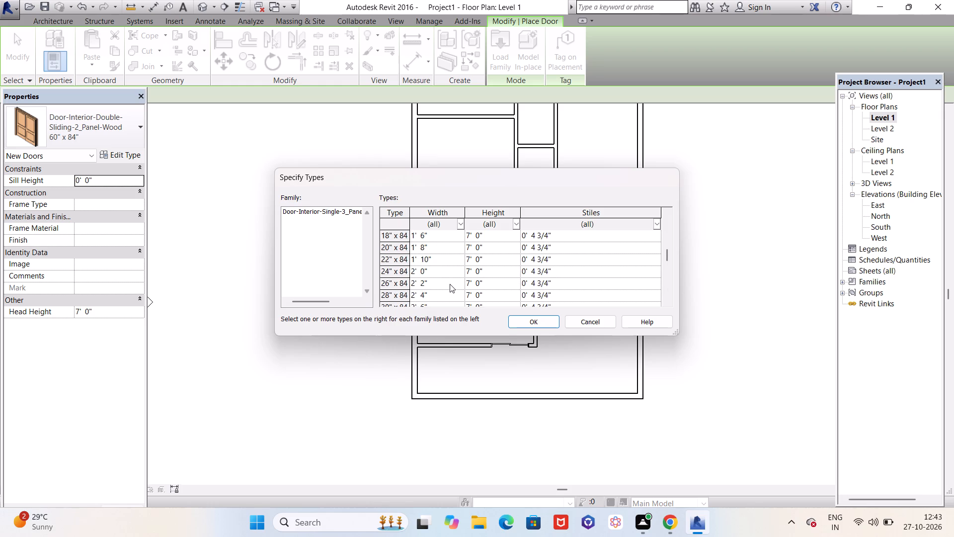
{"action": "scroll", "coordinate": [450, 284], "scroll_direction": "up", "scroll_amount": 13}
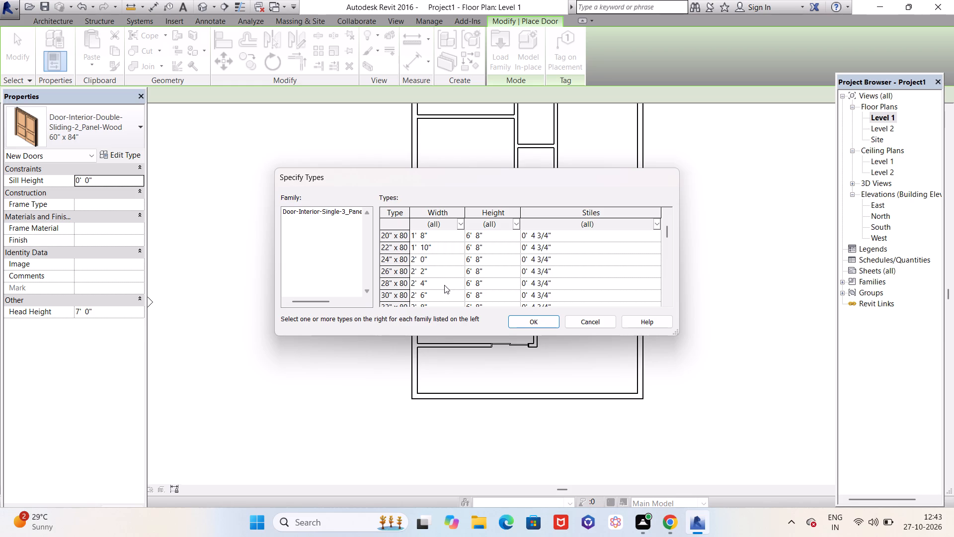
{"action": "scroll", "coordinate": [447, 275], "scroll_direction": "down", "scroll_amount": 7}
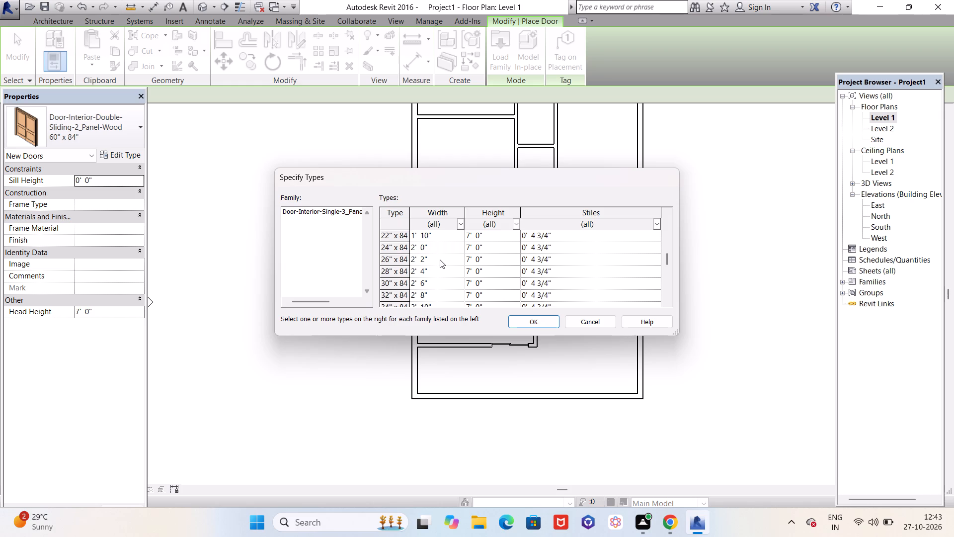
{"action": "left_click", "coordinate": [460, 284]}
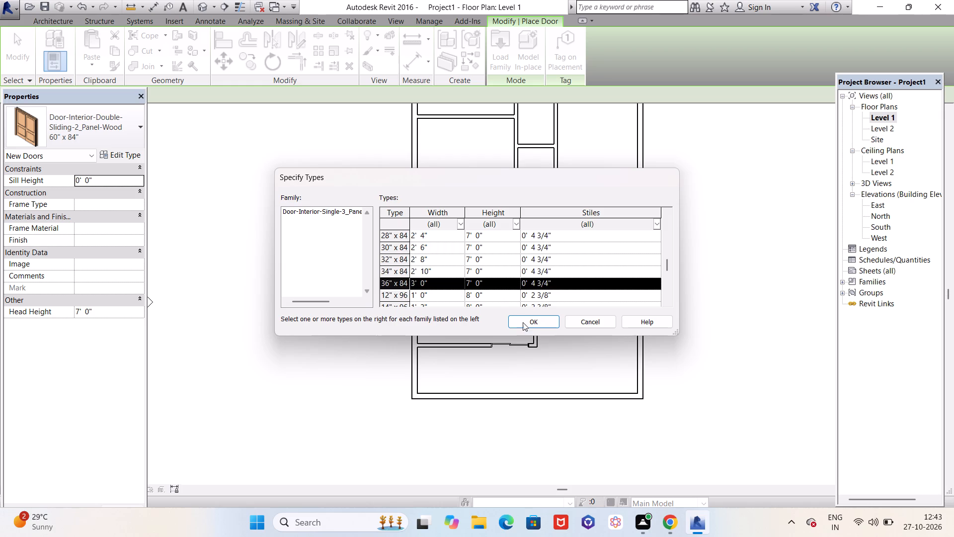
{"action": "left_click", "coordinate": [534, 321]}
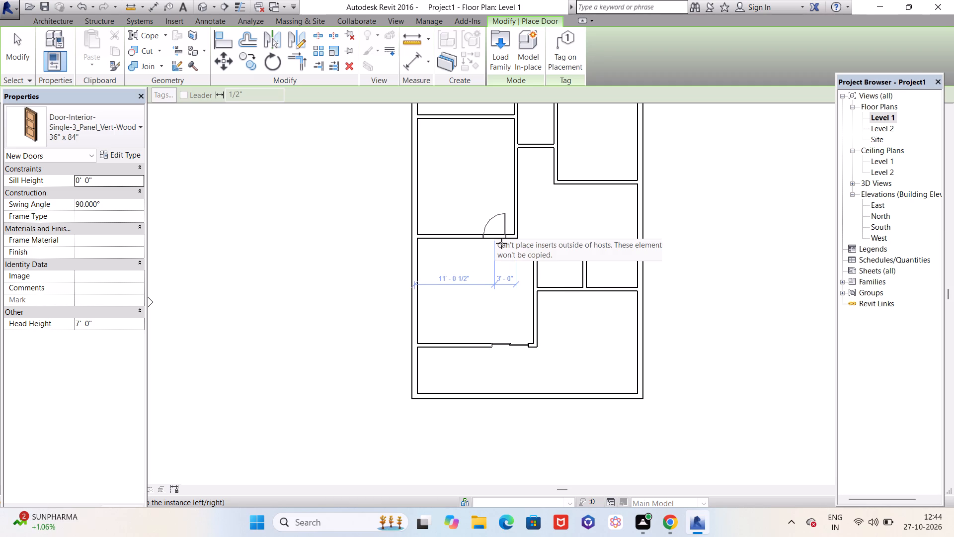
Place the 36" x 84" door in the south wall of the western small room, centred 2'-0" from its west partition and swinging south.
{"action": "scroll", "coordinate": [549, 293], "scroll_direction": "up", "scroll_amount": 4}
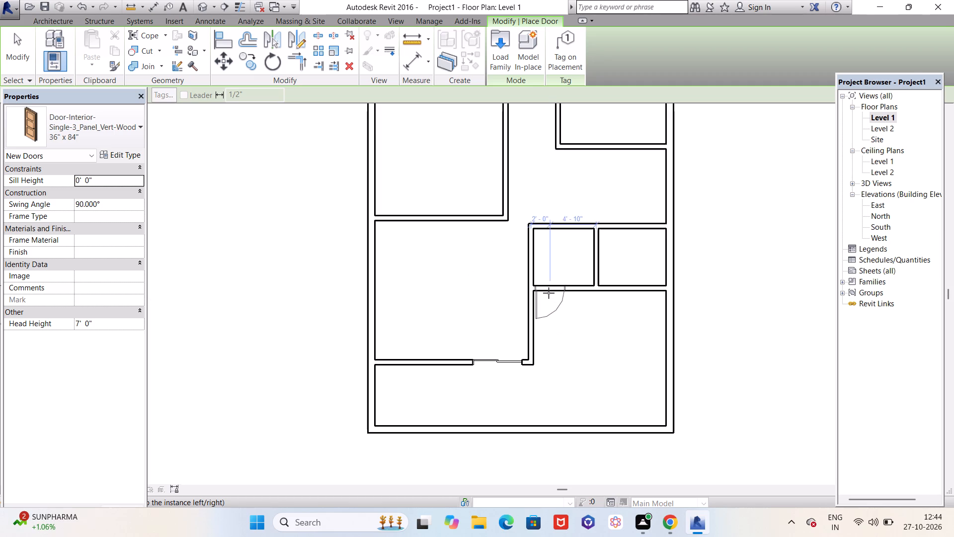
{"action": "scroll", "coordinate": [549, 293], "scroll_direction": "up", "scroll_amount": 3}
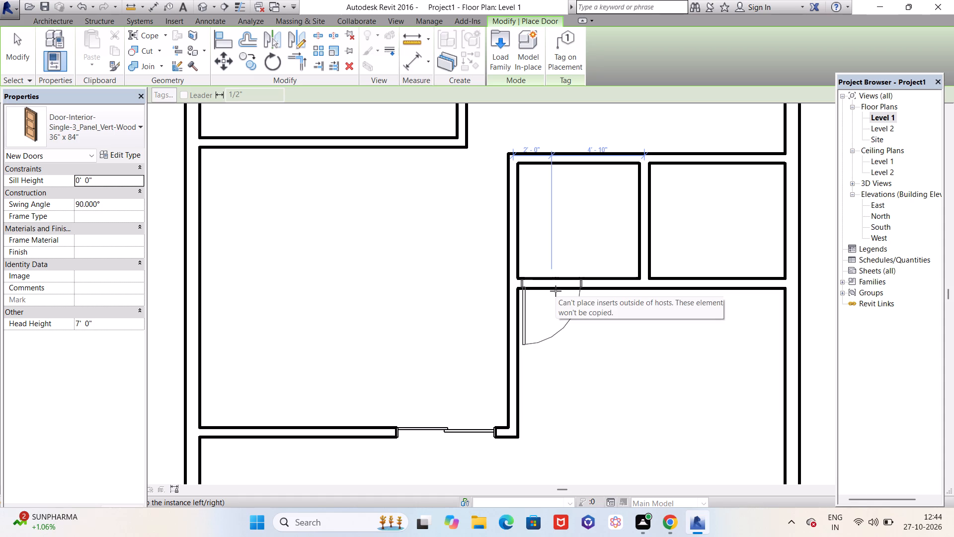
{"action": "left_click", "coordinate": [556, 291]}
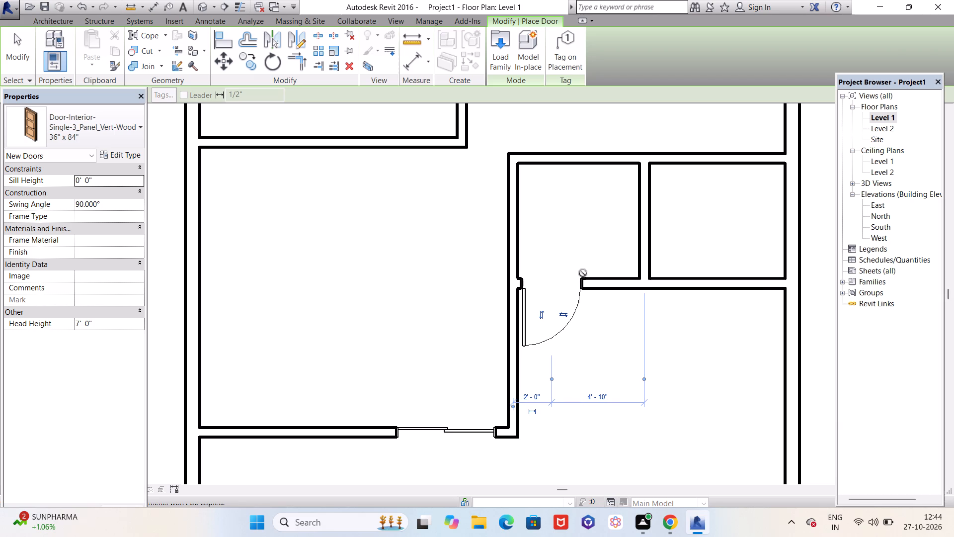
Place a 36" x 84" door in the northeast room's west partition, centred about 2'-2" from its south corner and swinging into the room.
{"action": "scroll", "coordinate": [583, 273], "scroll_direction": "down", "scroll_amount": 6}
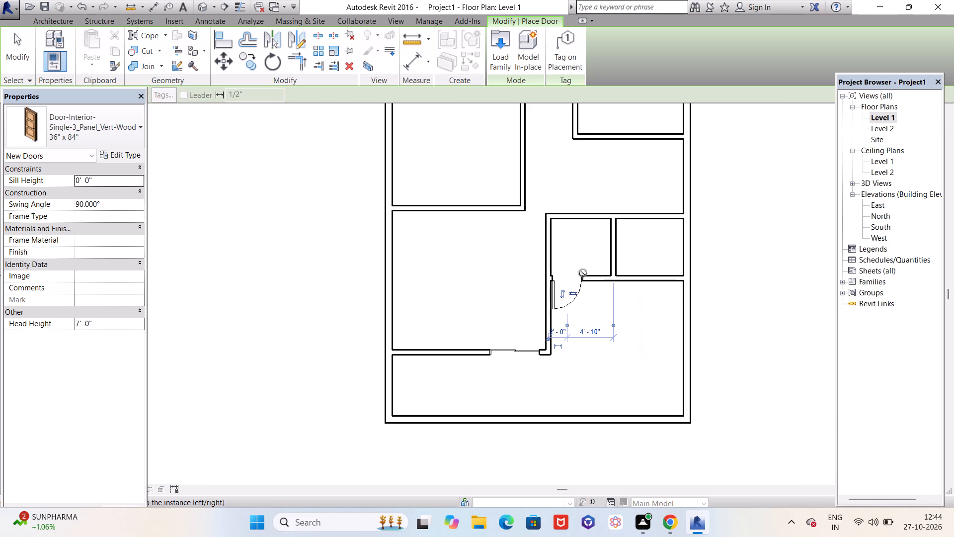
{"action": "scroll", "coordinate": [583, 273], "scroll_direction": "down", "scroll_amount": 3}
{"action": "scroll", "coordinate": [562, 159], "scroll_direction": "up", "scroll_amount": 7}
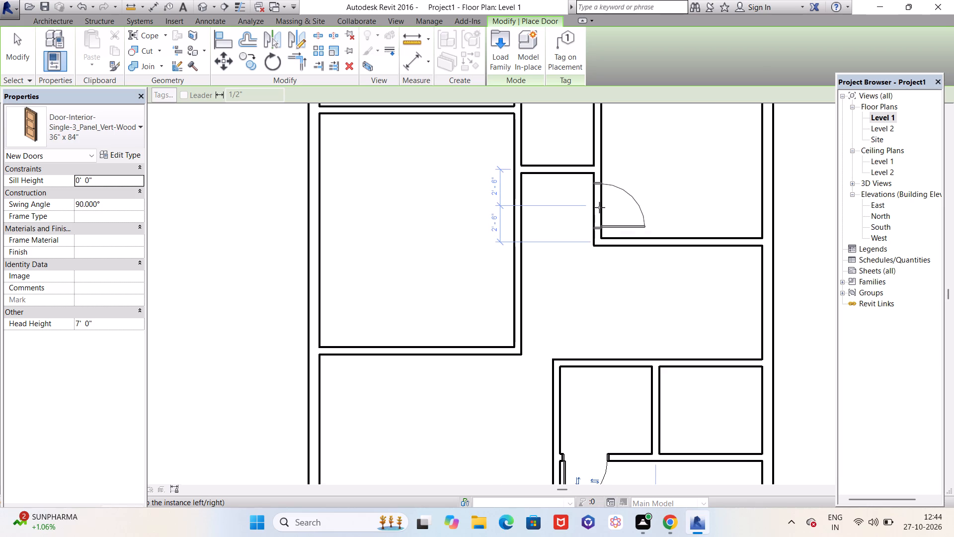
{"action": "scroll", "coordinate": [599, 210], "scroll_direction": "up", "scroll_amount": 4}
{"action": "left_click", "coordinate": [599, 212]}
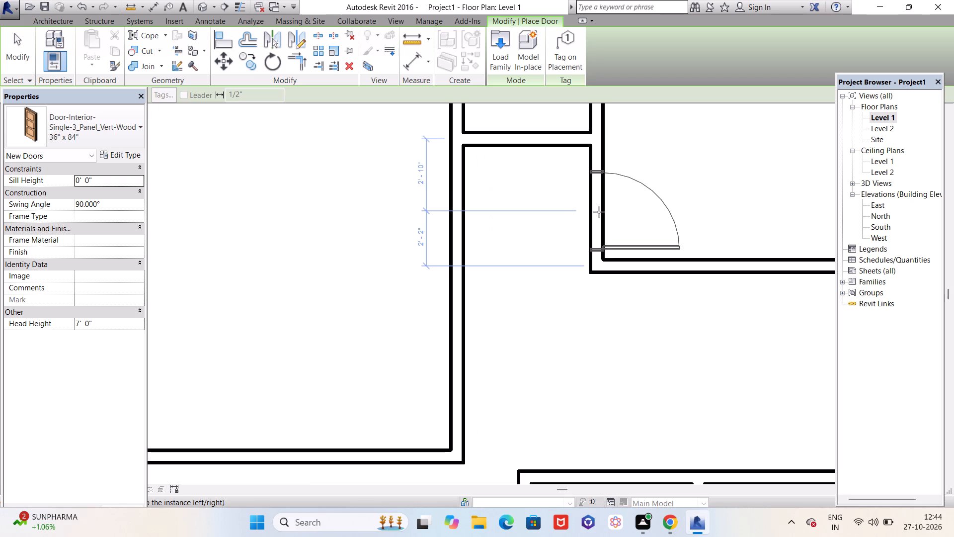
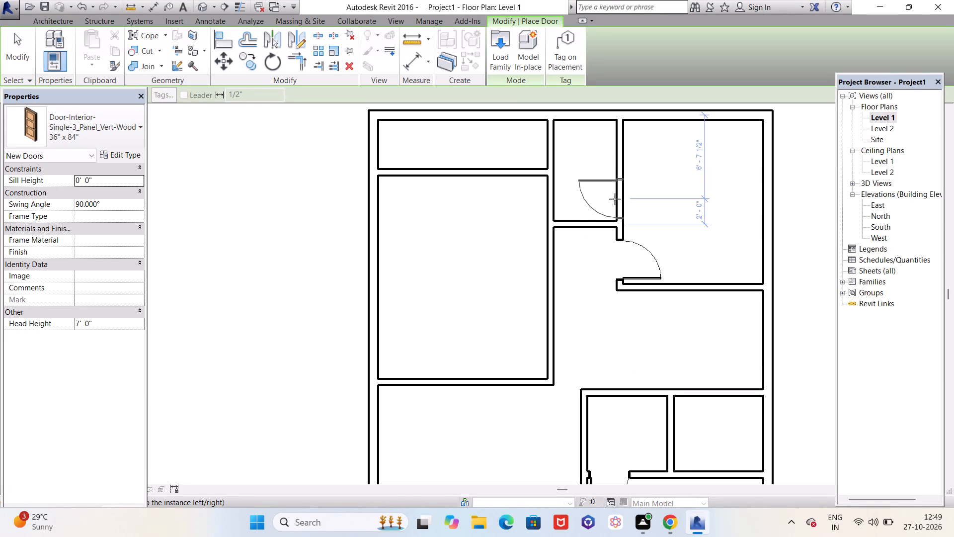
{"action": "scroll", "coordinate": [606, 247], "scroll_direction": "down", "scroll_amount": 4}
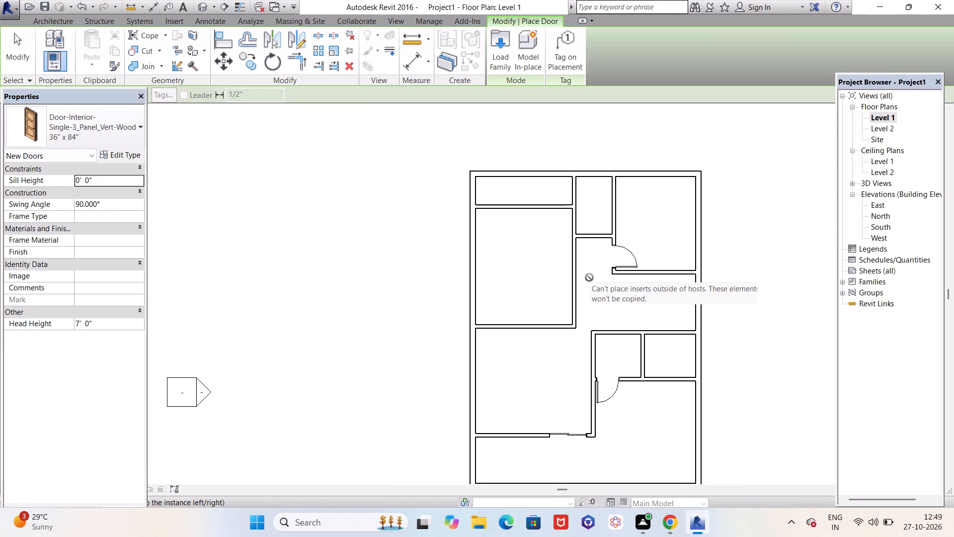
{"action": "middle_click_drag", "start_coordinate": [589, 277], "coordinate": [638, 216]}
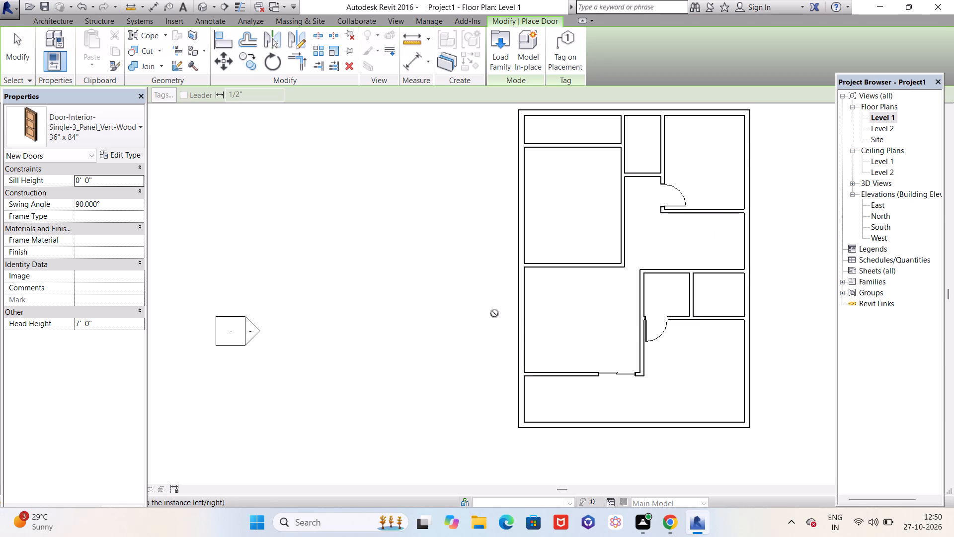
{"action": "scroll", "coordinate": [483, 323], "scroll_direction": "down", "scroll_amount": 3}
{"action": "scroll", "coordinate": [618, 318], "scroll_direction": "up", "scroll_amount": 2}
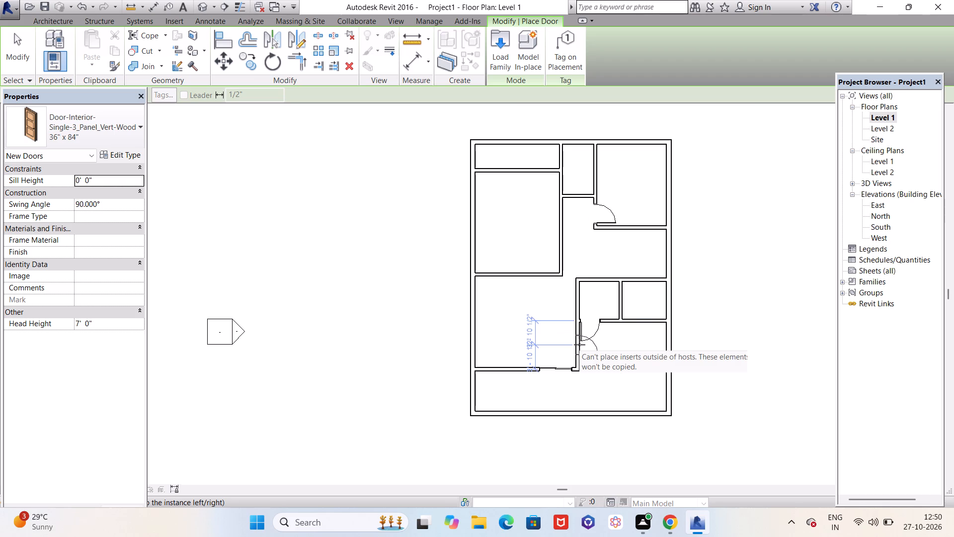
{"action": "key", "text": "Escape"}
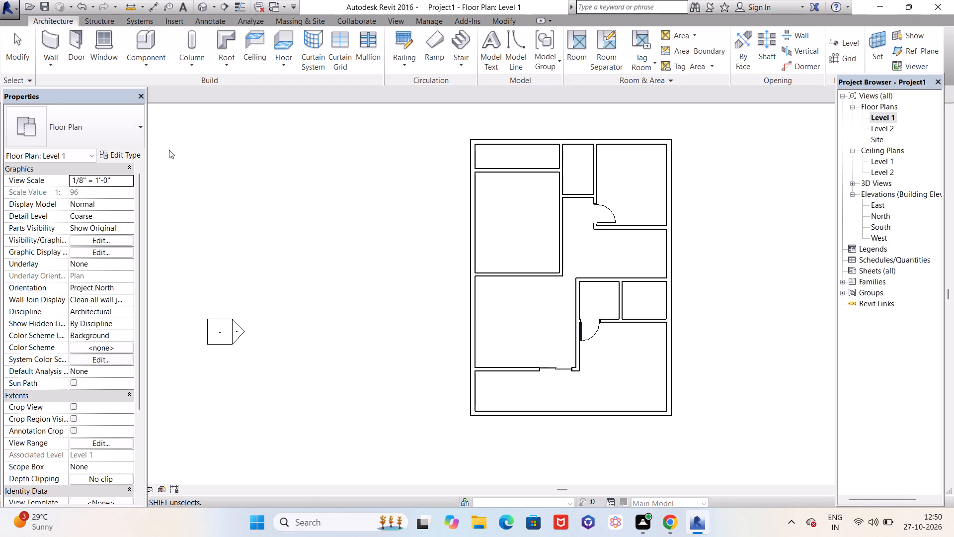
Start the Door command and open the Door-Interior-Single-1_Panel-Wood family from the US Imperial Residential doors folder for loading.
{"action": "left_click", "coordinate": [80, 49]}
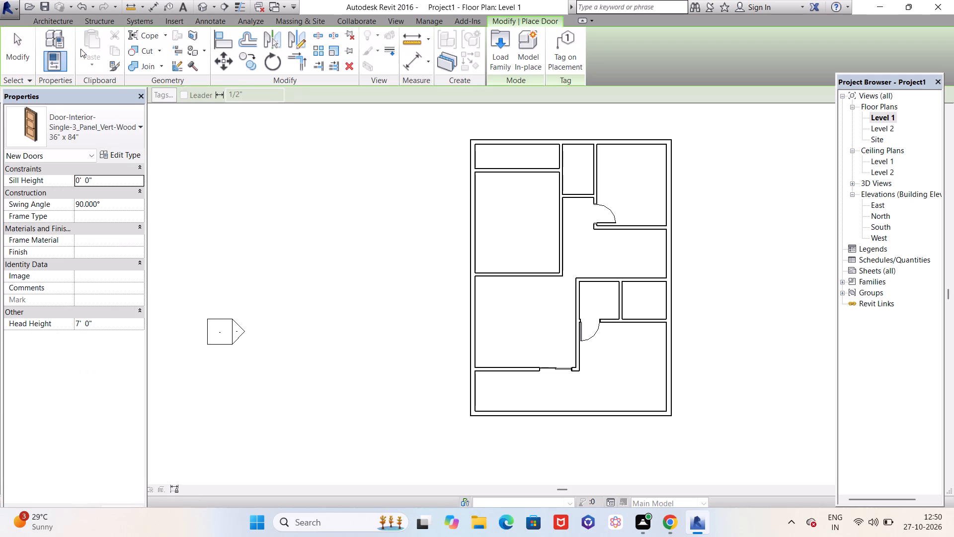
{"action": "left_click", "coordinate": [503, 41]}
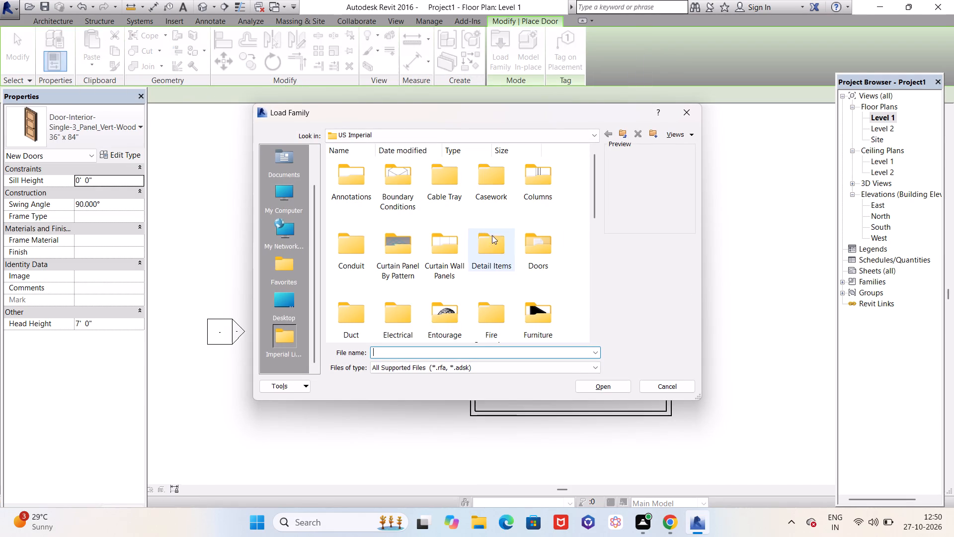
{"action": "left_click", "coordinate": [517, 241]}
{"action": "double_click", "coordinate": [517, 241]}
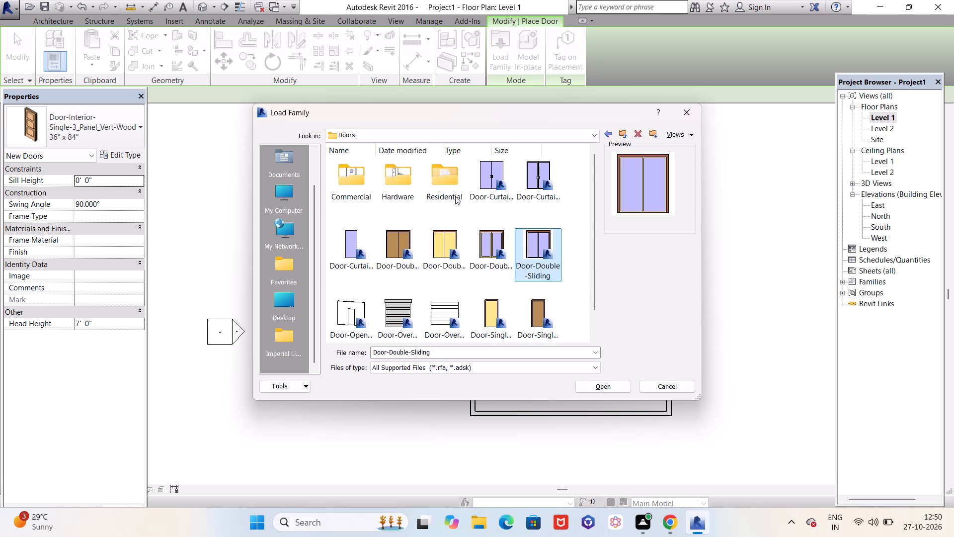
{"action": "double_click", "coordinate": [433, 179]}
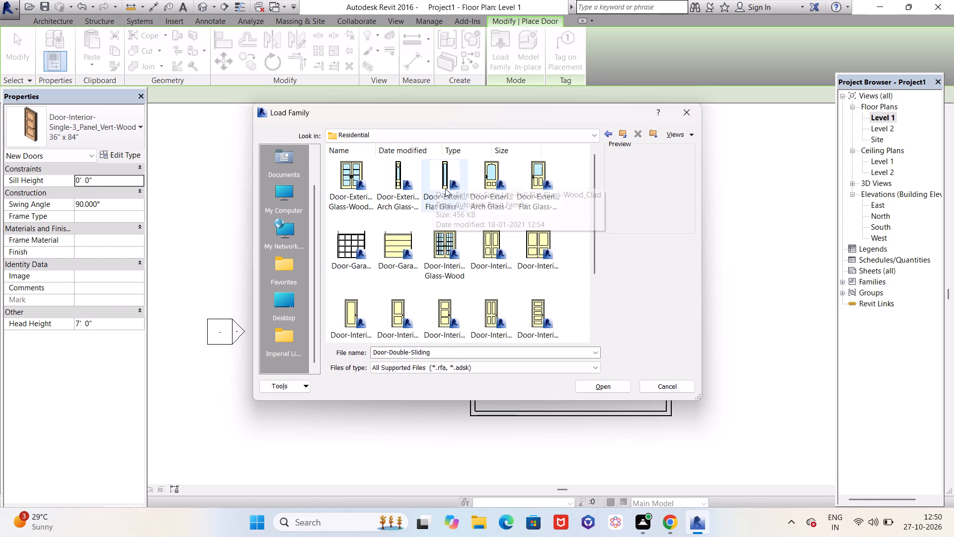
{"action": "left_click", "coordinate": [356, 301]}
{"action": "left_click", "coordinate": [597, 382]}
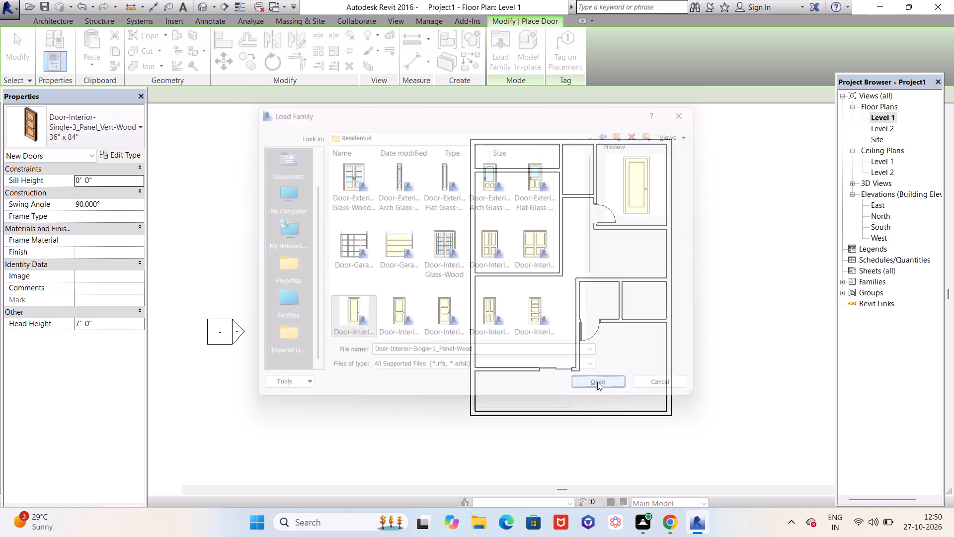
Load the 30" x 80" type of the single one-panel door family, 2' 6" wide and 6' 8" high.
{"action": "scroll", "coordinate": [428, 283], "scroll_direction": "down", "scroll_amount": 4}
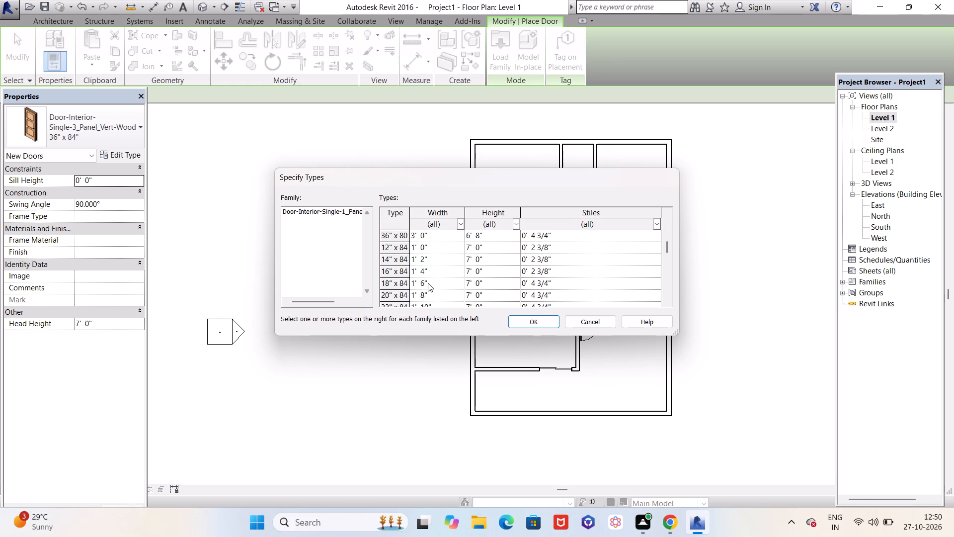
{"action": "scroll", "coordinate": [428, 283], "scroll_direction": "down", "scroll_amount": 10}
{"action": "scroll", "coordinate": [428, 283], "scroll_direction": "up", "scroll_amount": 1}
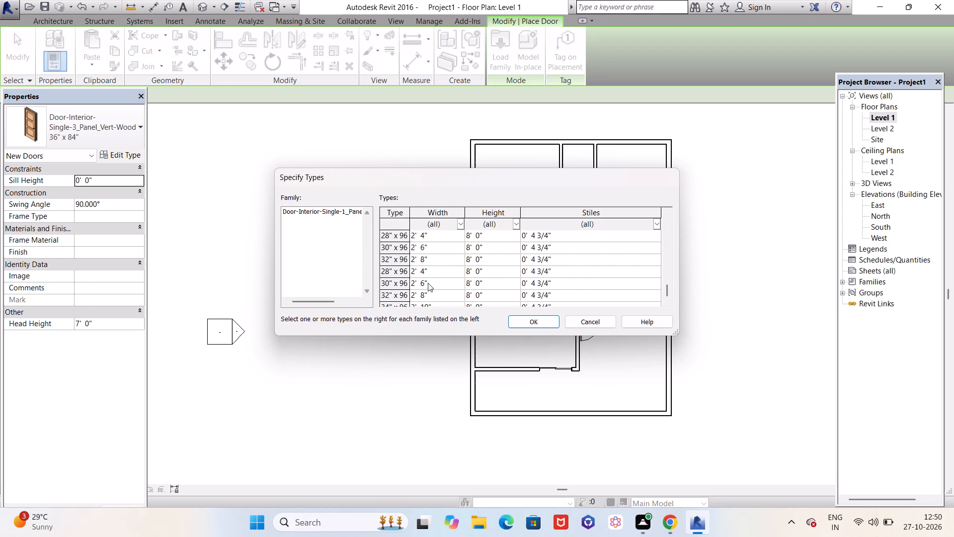
{"action": "scroll", "coordinate": [428, 283], "scroll_direction": "up", "scroll_amount": 7}
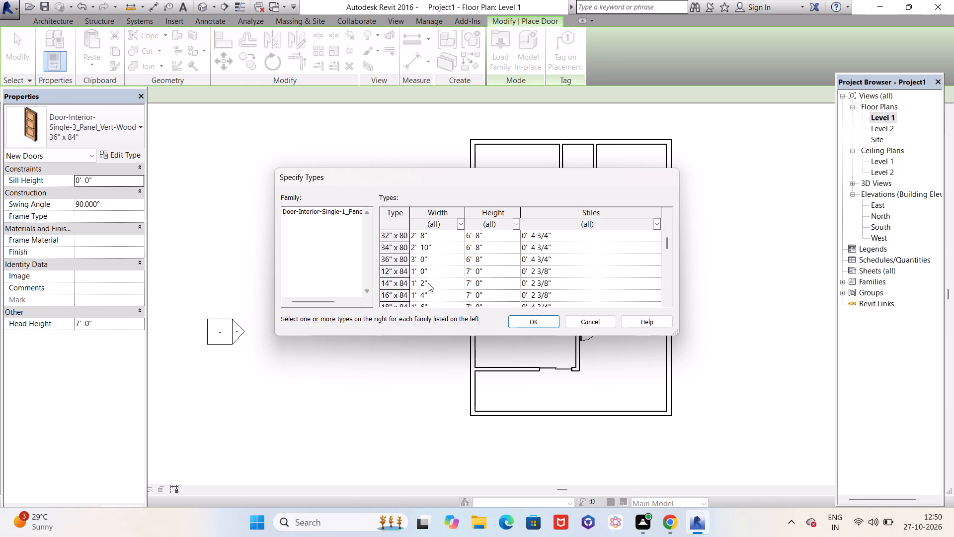
{"action": "scroll", "coordinate": [428, 283], "scroll_direction": "up", "scroll_amount": 5}
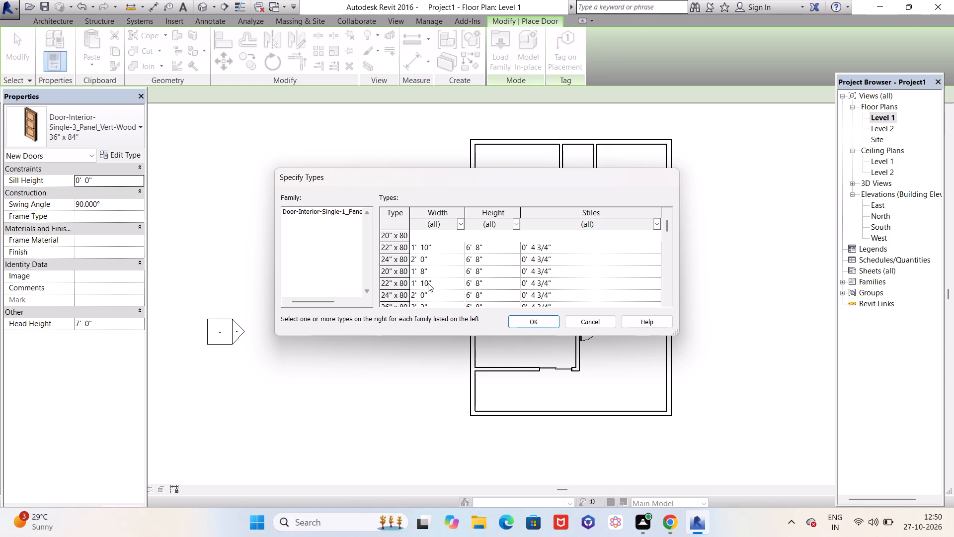
{"action": "scroll", "coordinate": [428, 283], "scroll_direction": "down", "scroll_amount": 2}
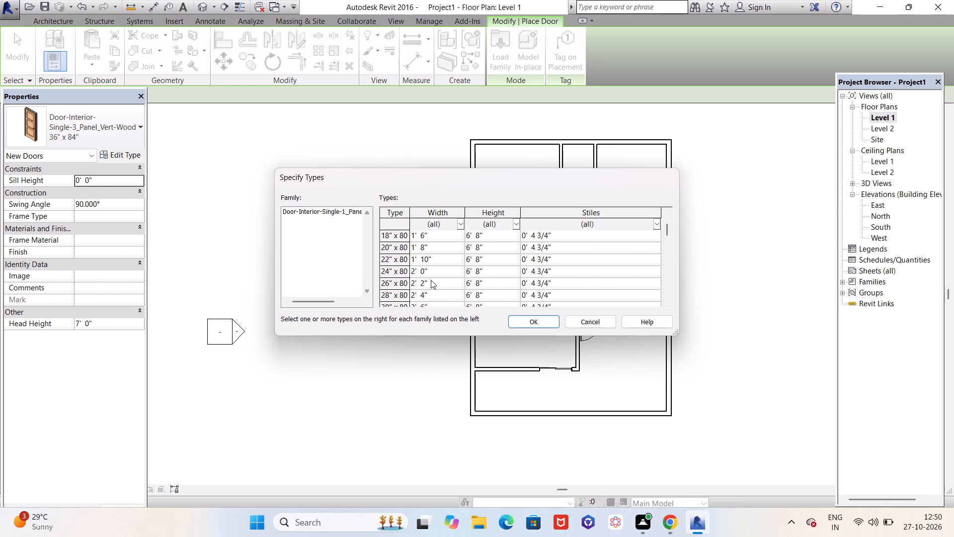
{"action": "scroll", "coordinate": [431, 280], "scroll_direction": "up", "scroll_amount": 2}
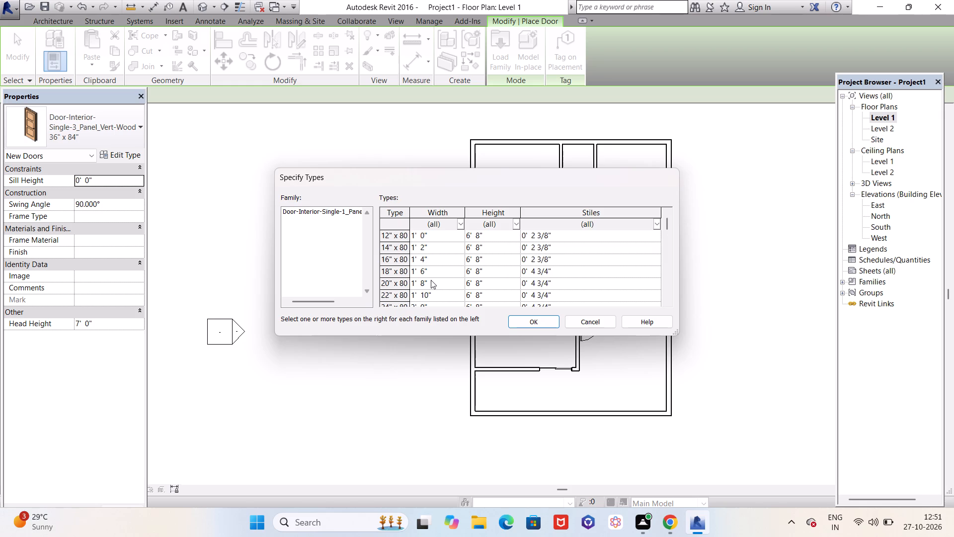
{"action": "scroll", "coordinate": [431, 280], "scroll_direction": "up", "scroll_amount": 2}
{"action": "scroll", "coordinate": [431, 280], "scroll_direction": "down", "scroll_amount": 2}
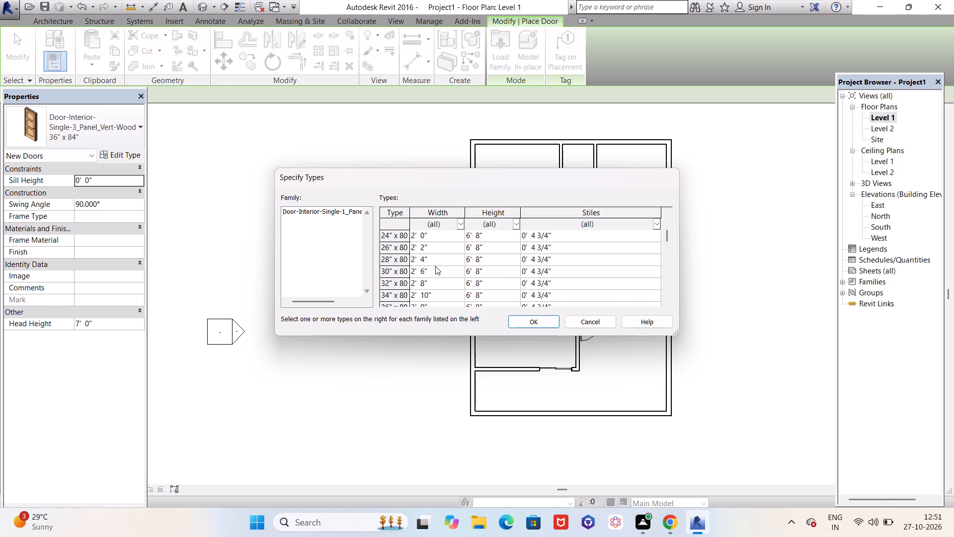
{"action": "left_click", "coordinate": [435, 266]}
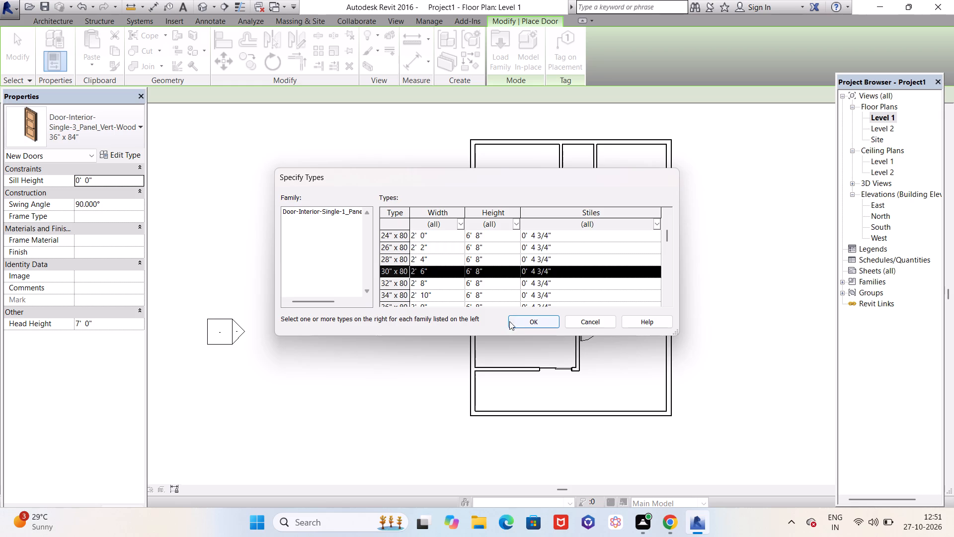
{"action": "left_click", "coordinate": [521, 321]}
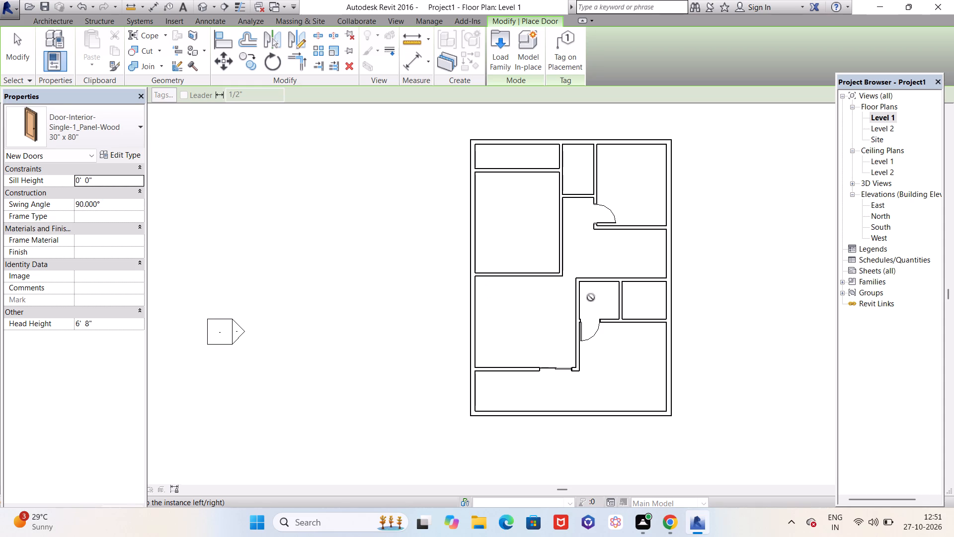
Place a 30" x 80" door in the partition between the two small adjoining rooms, swinging into the eastern one and hinged at its south side.
{"action": "scroll", "coordinate": [622, 306], "scroll_direction": "up", "scroll_amount": 4}
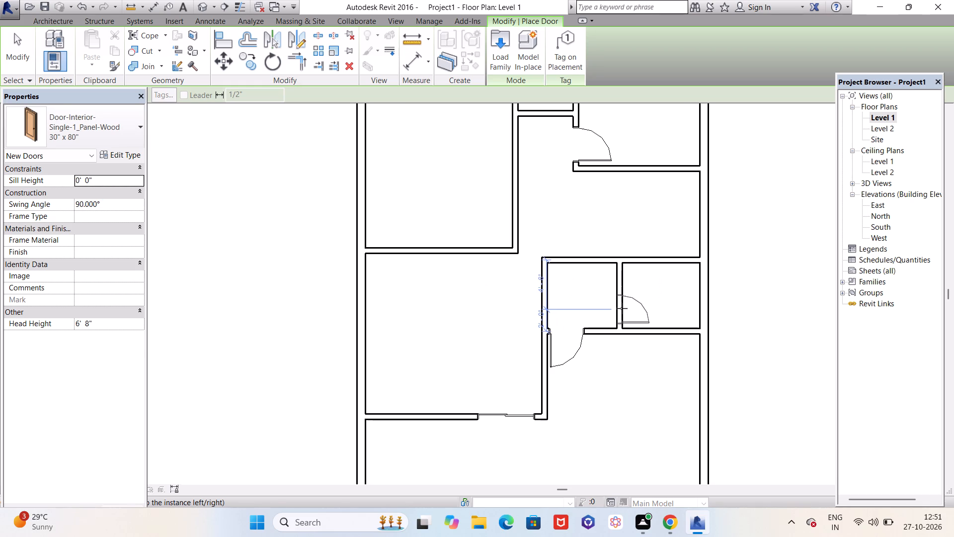
{"action": "left_click", "coordinate": [622, 309]}
Place a 30" x 80" door in the narrow north room's east partition, centred 2'-0" from its south wall, hinged south and swinging into that room.
{"action": "scroll", "coordinate": [554, 355], "scroll_direction": "down", "scroll_amount": 4}
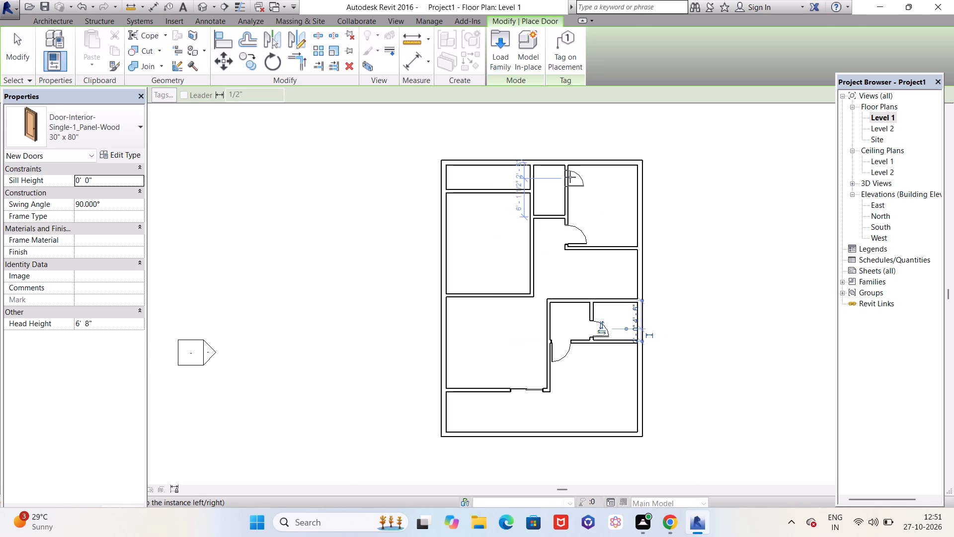
{"action": "scroll", "coordinate": [571, 179], "scroll_direction": "up", "scroll_amount": 3}
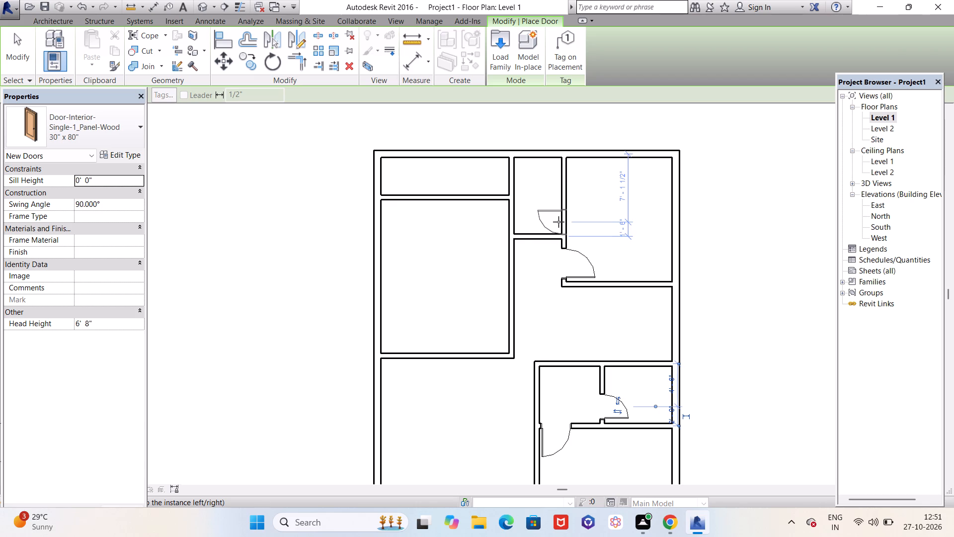
{"action": "key", "text": "space"}
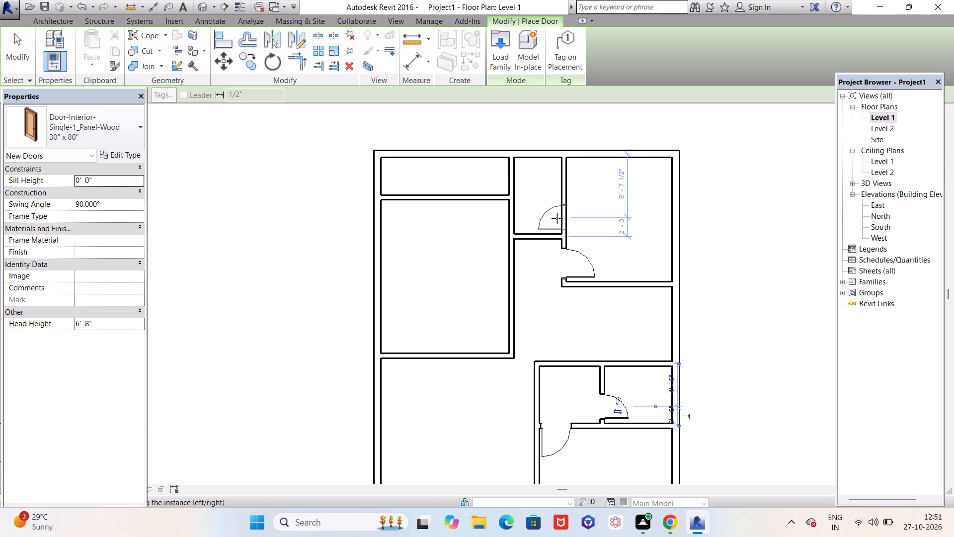
{"action": "left_click", "coordinate": [557, 218]}
{"action": "scroll", "coordinate": [544, 302], "scroll_direction": "down", "scroll_amount": 2}
{"action": "middle_click_drag", "start_coordinate": [544, 302], "coordinate": [546, 289]}
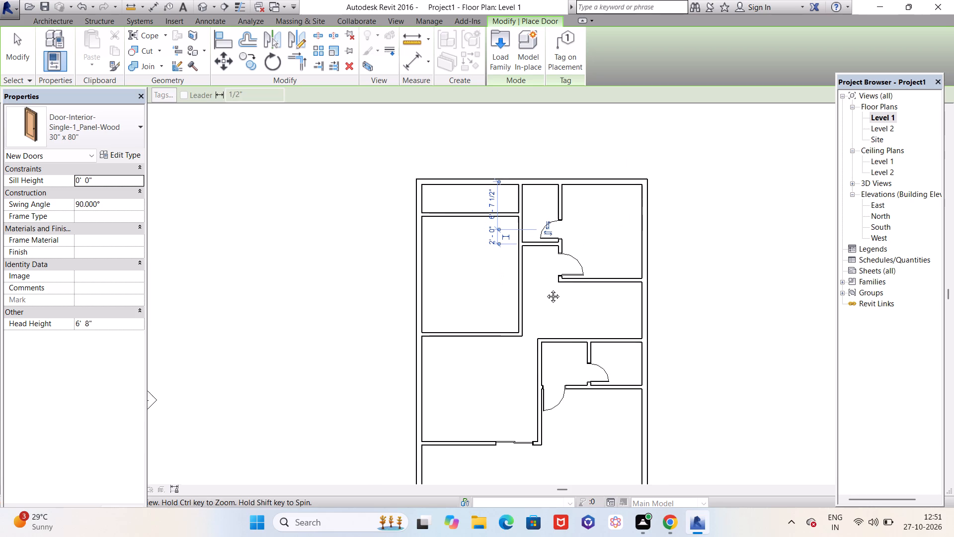
{"action": "middle_click_drag", "start_coordinate": [546, 289], "coordinate": [567, 265]}
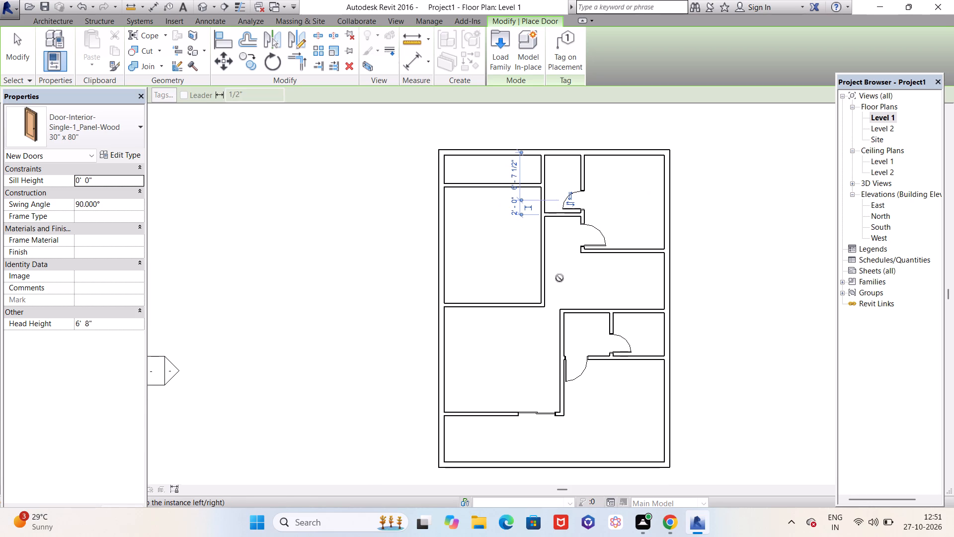
{"action": "scroll", "coordinate": [482, 298], "scroll_direction": "down", "scroll_amount": 3}
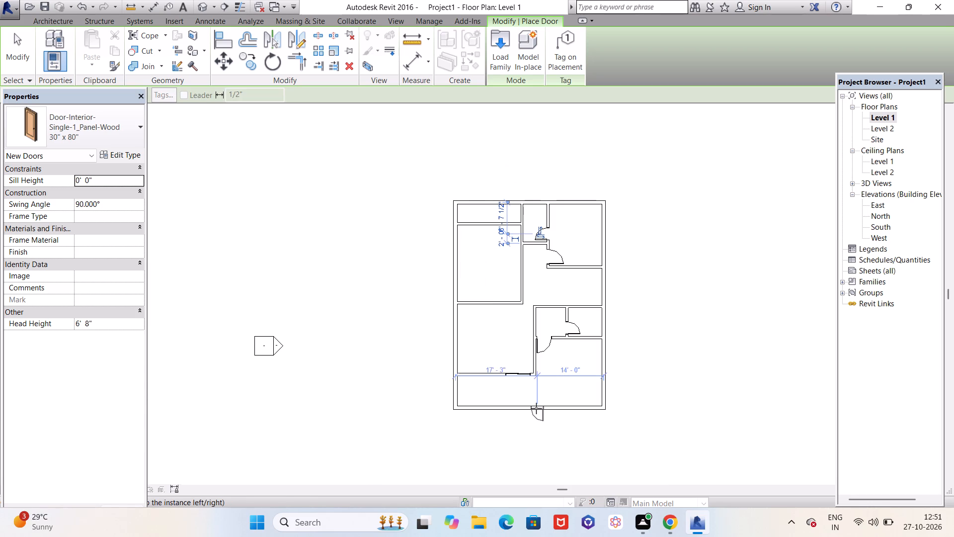
{"action": "scroll", "coordinate": [536, 408], "scroll_direction": "up", "scroll_amount": 4}
{"action": "scroll", "coordinate": [530, 414], "scroll_direction": "down", "scroll_amount": 4}
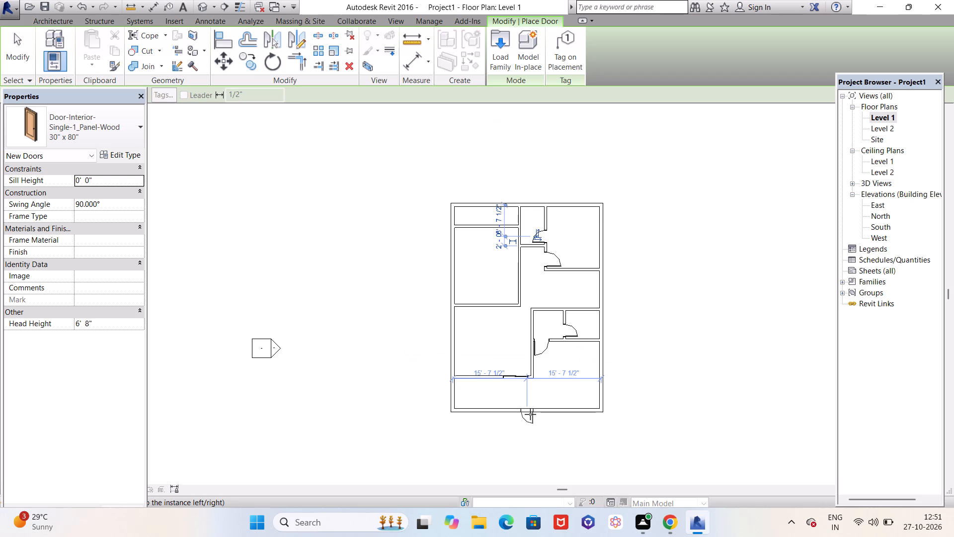
{"action": "key", "text": "Escape"}
{"action": "key", "text": "Escape"}
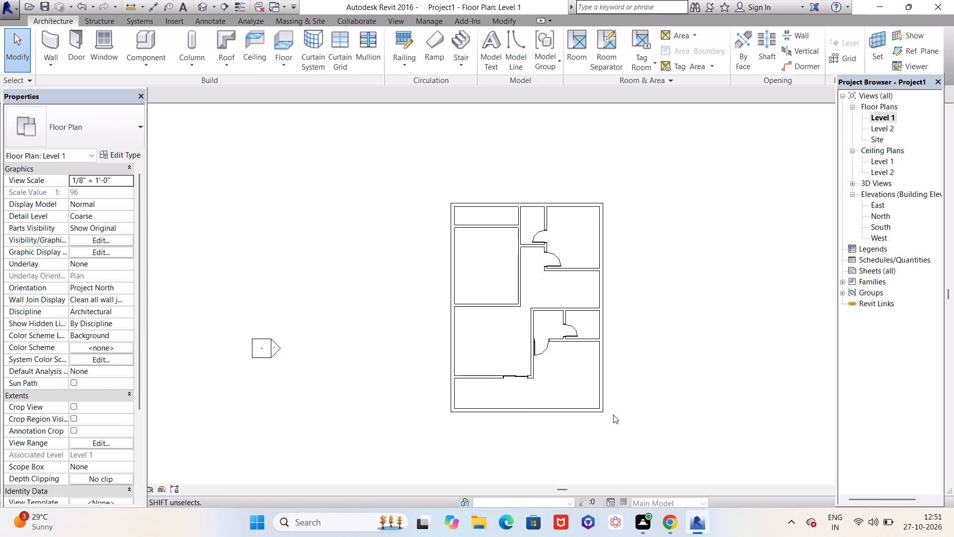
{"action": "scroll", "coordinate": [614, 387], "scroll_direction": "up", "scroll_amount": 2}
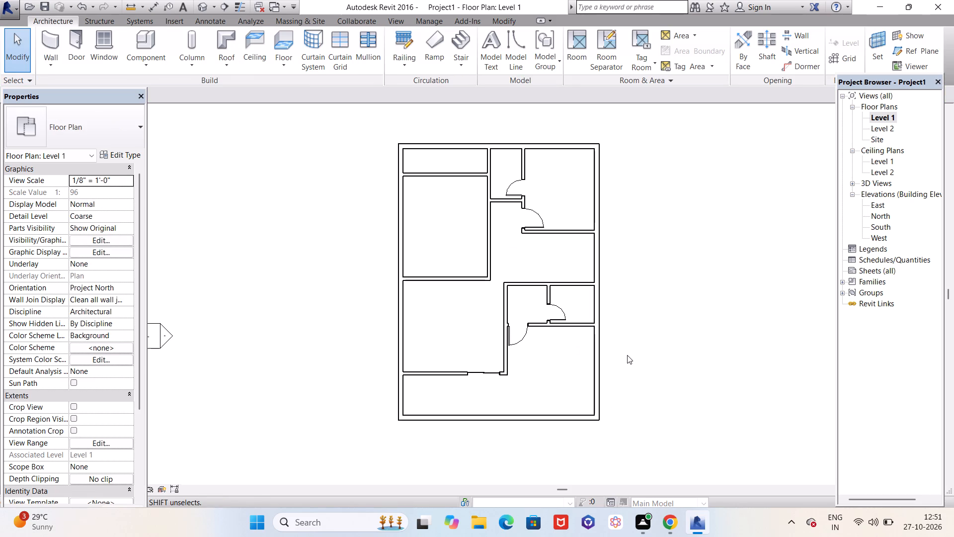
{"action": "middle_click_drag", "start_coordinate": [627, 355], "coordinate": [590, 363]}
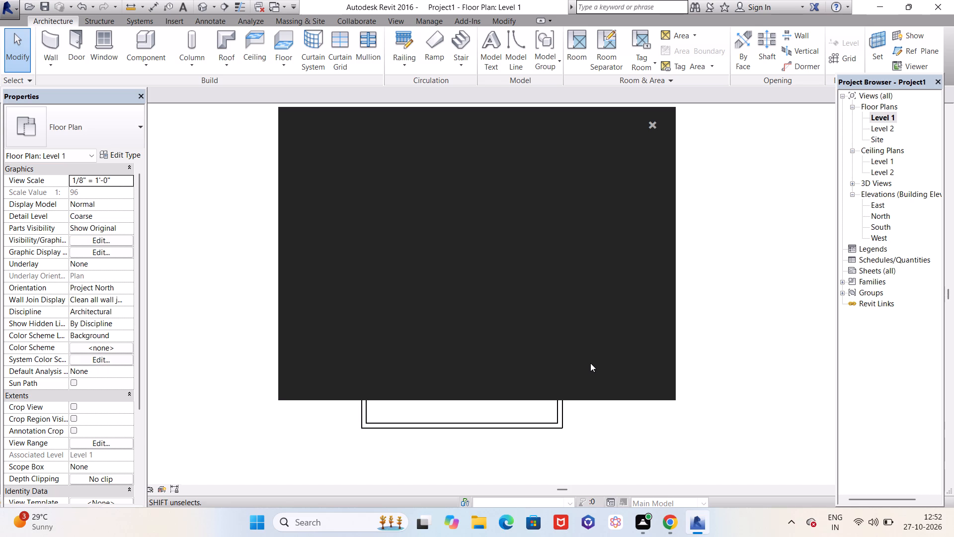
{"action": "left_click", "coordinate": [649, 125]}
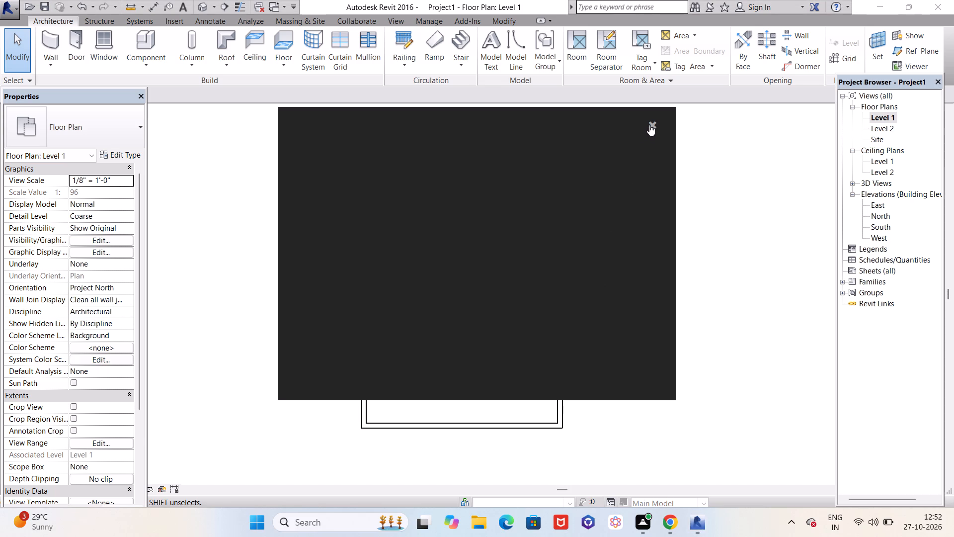
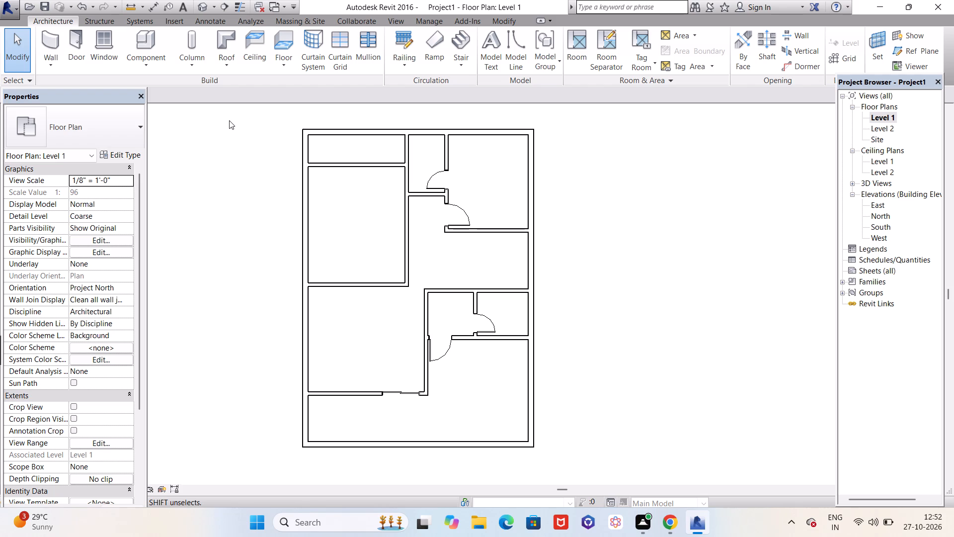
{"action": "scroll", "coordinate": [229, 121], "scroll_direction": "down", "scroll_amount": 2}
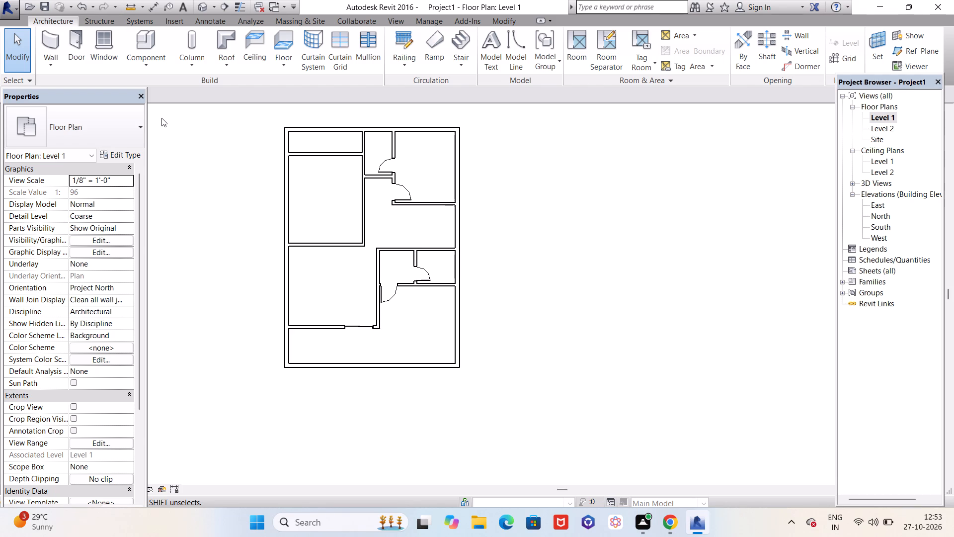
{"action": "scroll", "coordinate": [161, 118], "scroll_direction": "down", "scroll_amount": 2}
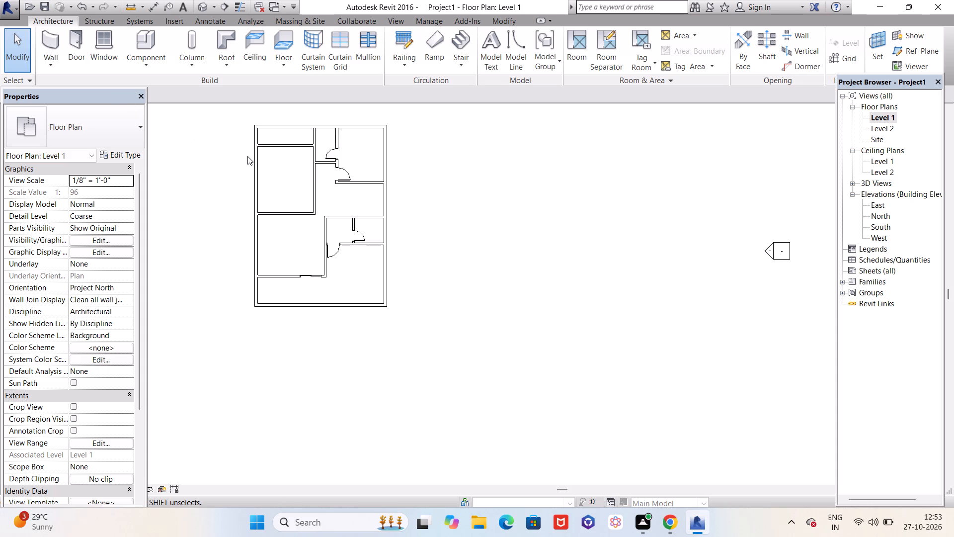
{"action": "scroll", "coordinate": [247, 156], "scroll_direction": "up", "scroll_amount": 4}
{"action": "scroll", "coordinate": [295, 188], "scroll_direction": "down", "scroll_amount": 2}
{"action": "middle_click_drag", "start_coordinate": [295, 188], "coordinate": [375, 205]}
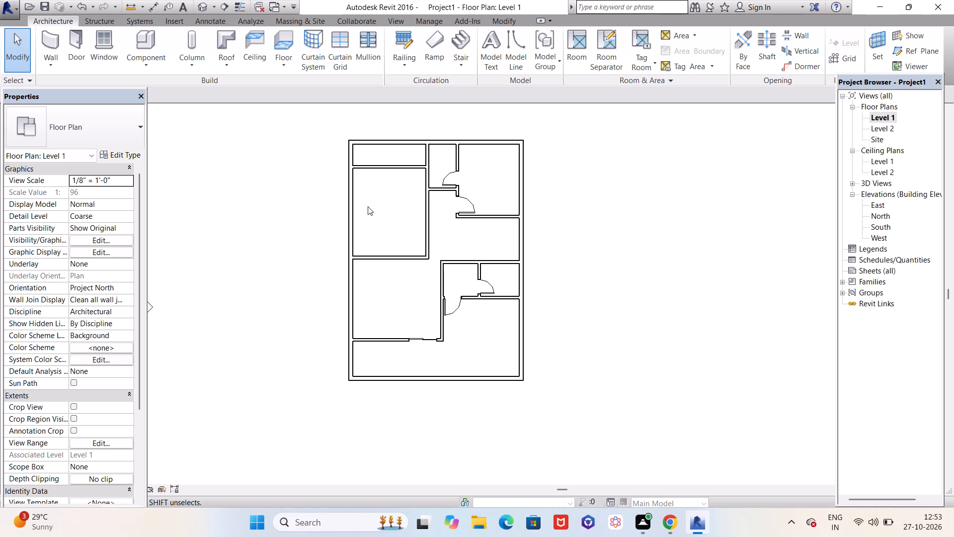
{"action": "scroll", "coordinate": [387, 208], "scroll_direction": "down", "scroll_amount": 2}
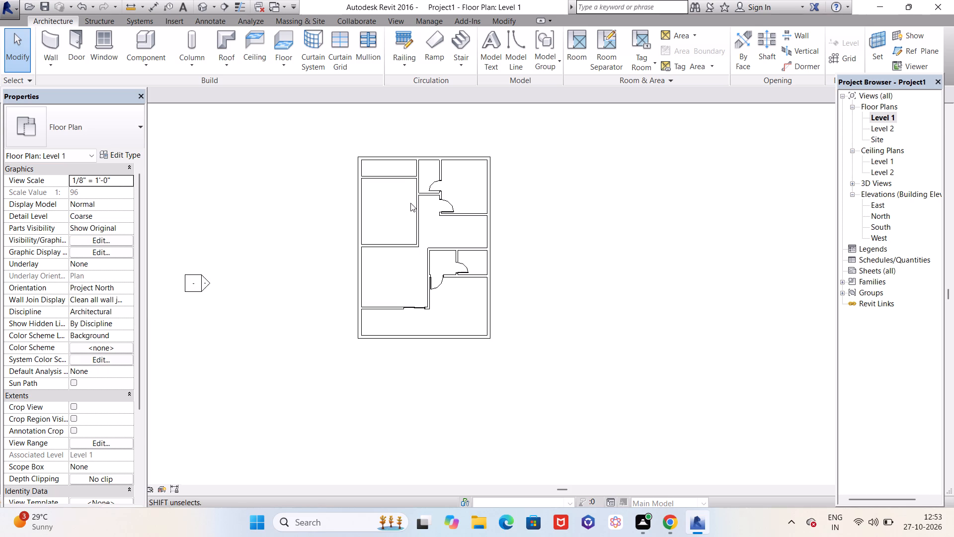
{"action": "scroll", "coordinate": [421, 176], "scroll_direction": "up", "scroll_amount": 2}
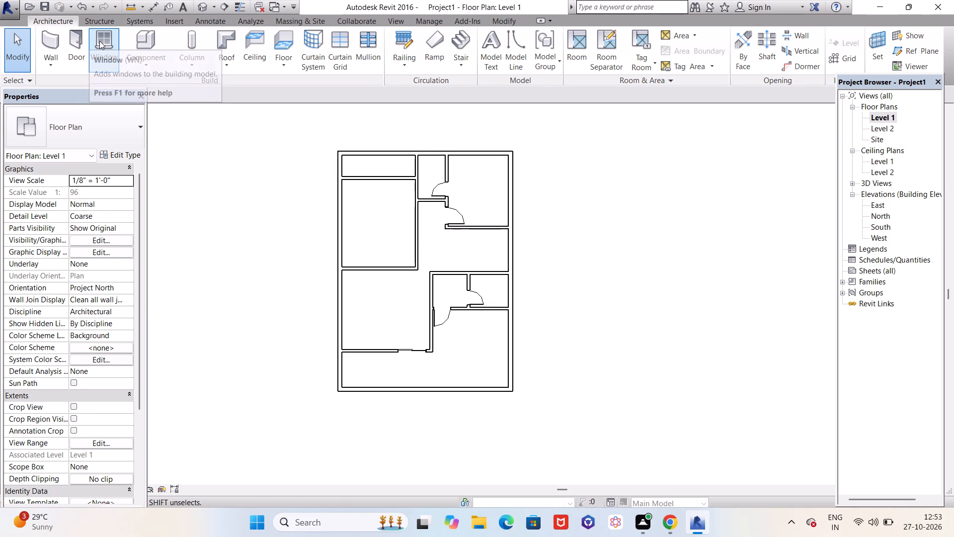
Start the Window command and load the Slider with Trim family from the US Imperial Windows folder.
{"action": "left_click", "coordinate": [99, 41]}
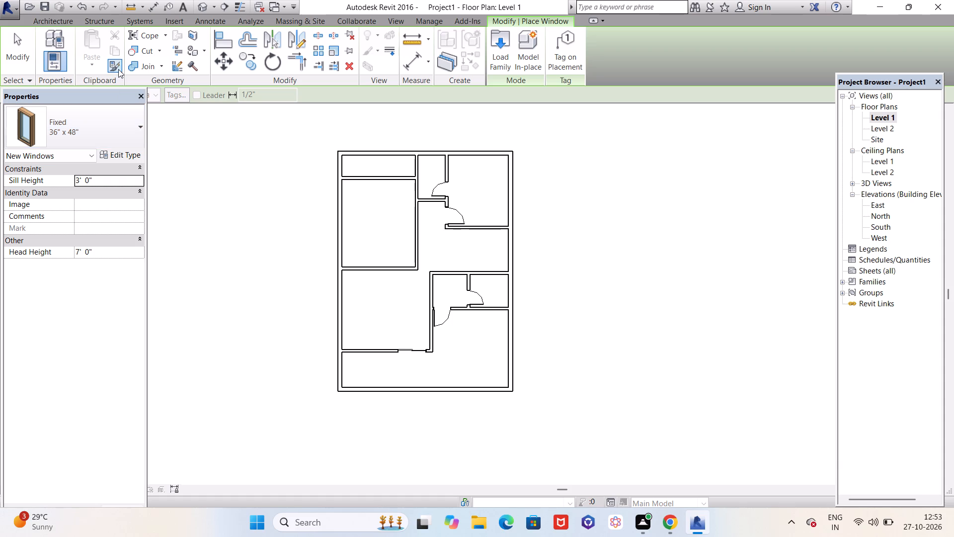
{"action": "left_click", "coordinate": [500, 45]}
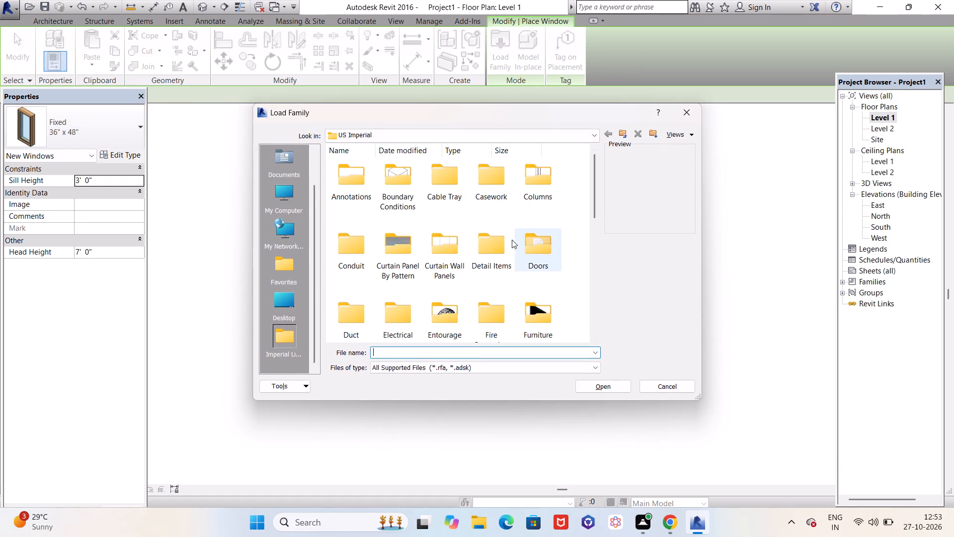
{"action": "scroll", "coordinate": [493, 242], "scroll_direction": "down", "scroll_amount": 5}
{"action": "double_click", "coordinate": [436, 306]}
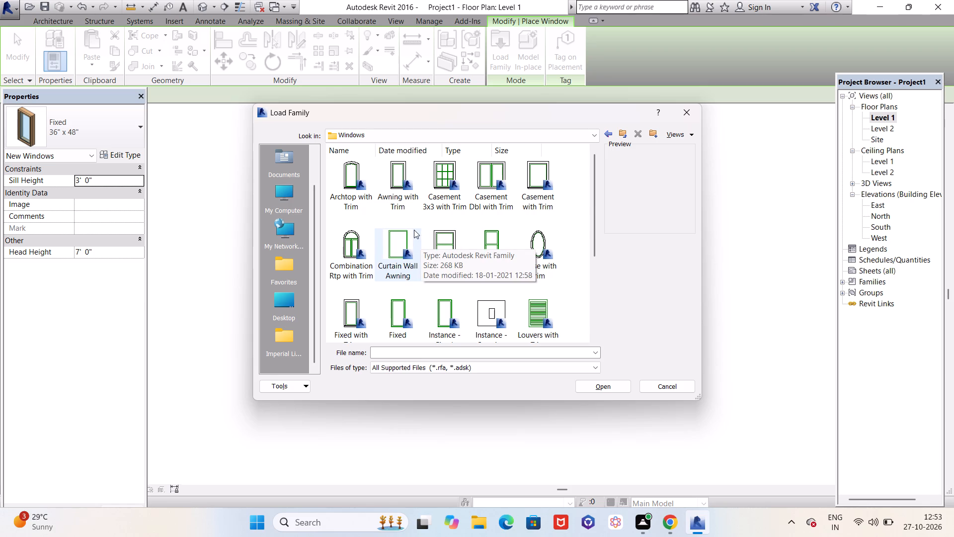
{"action": "scroll", "coordinate": [414, 230], "scroll_direction": "down", "scroll_amount": 2}
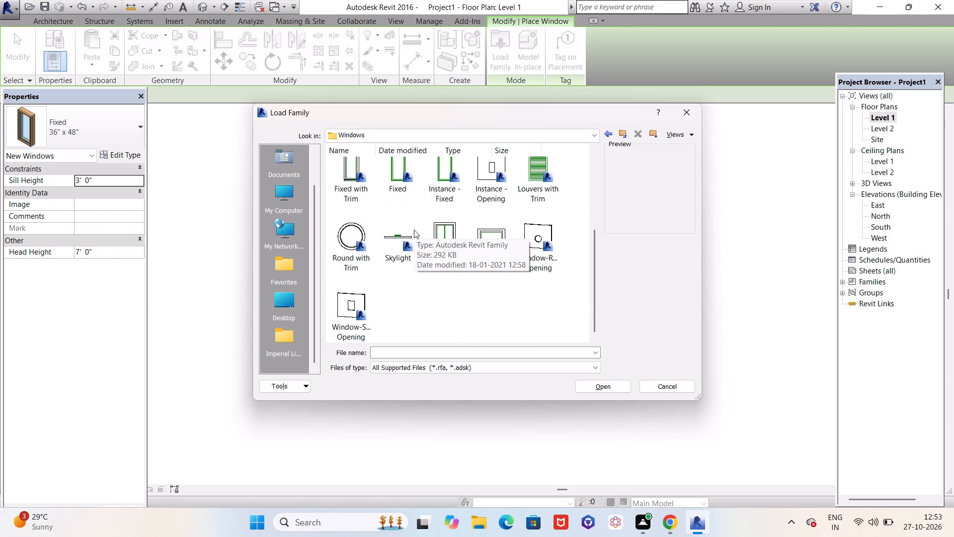
{"action": "scroll", "coordinate": [512, 312], "scroll_direction": "up", "scroll_amount": 8}
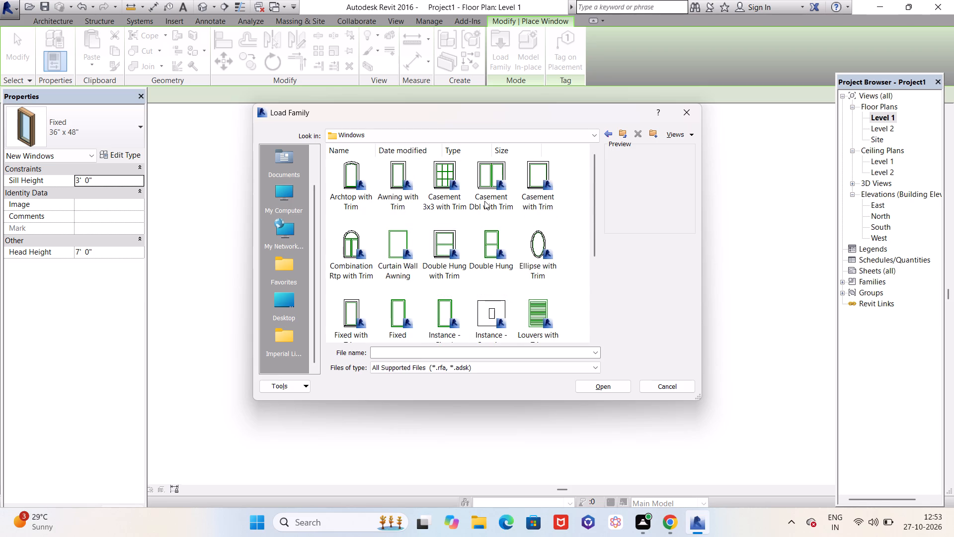
{"action": "scroll", "coordinate": [482, 206], "scroll_direction": "down", "scroll_amount": 4}
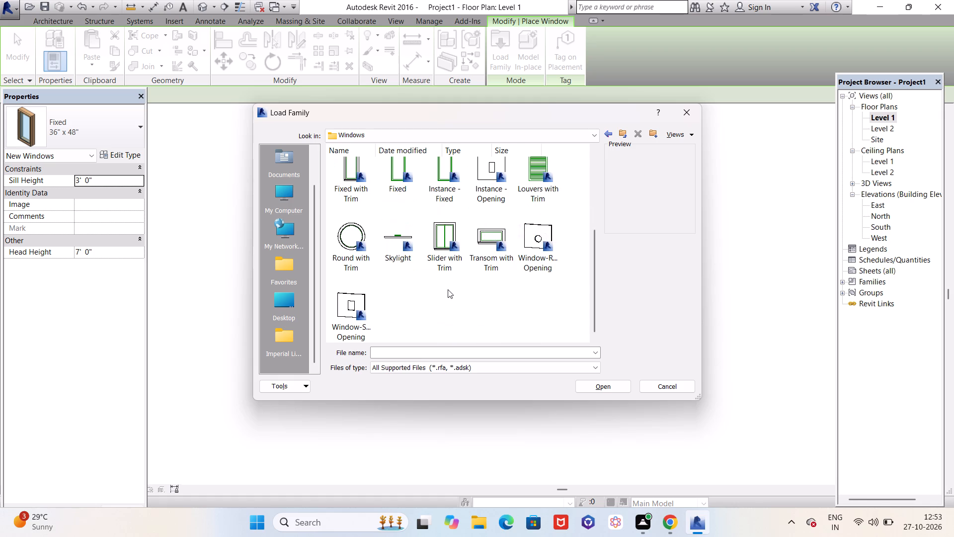
{"action": "scroll", "coordinate": [448, 289], "scroll_direction": "up", "scroll_amount": 1}
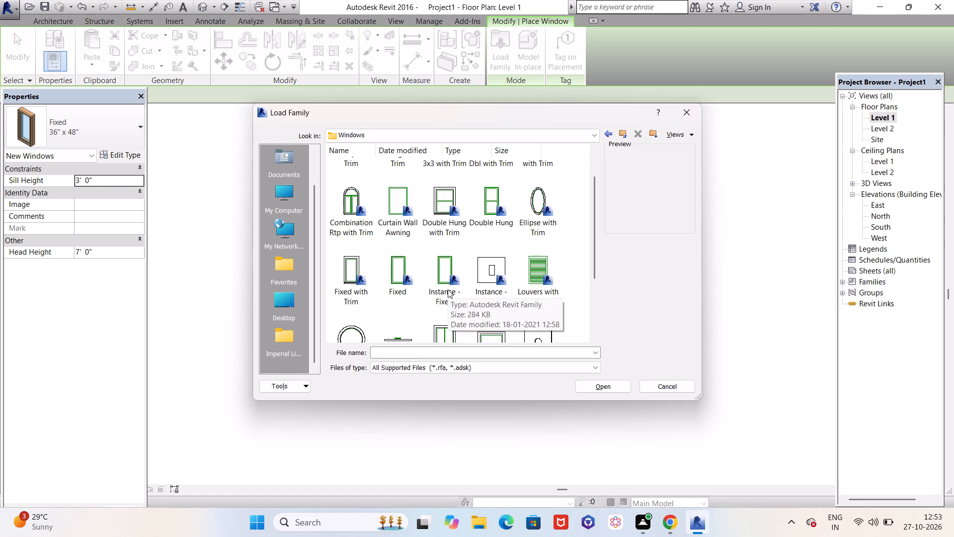
{"action": "scroll", "coordinate": [434, 295], "scroll_direction": "down", "scroll_amount": 1}
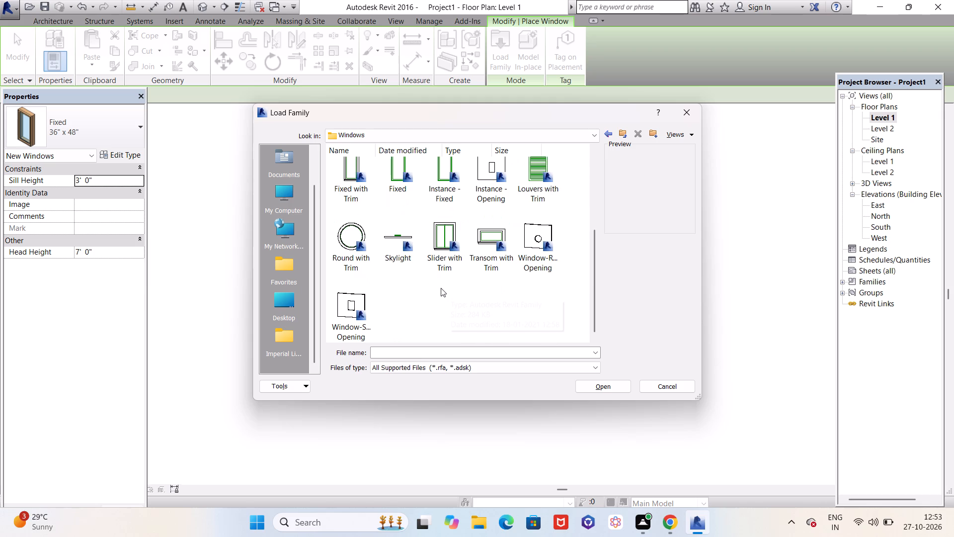
{"action": "scroll", "coordinate": [445, 283], "scroll_direction": "up", "scroll_amount": 3}
{"action": "scroll", "coordinate": [445, 285], "scroll_direction": "down", "scroll_amount": 1}
{"action": "scroll", "coordinate": [446, 285], "scroll_direction": "up", "scroll_amount": 2}
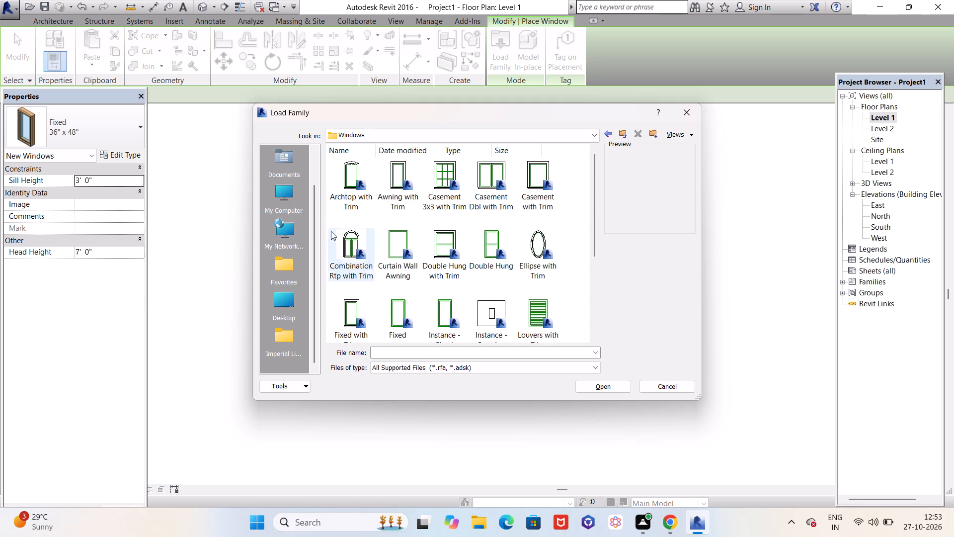
{"action": "scroll", "coordinate": [472, 246], "scroll_direction": "down", "scroll_amount": 1}
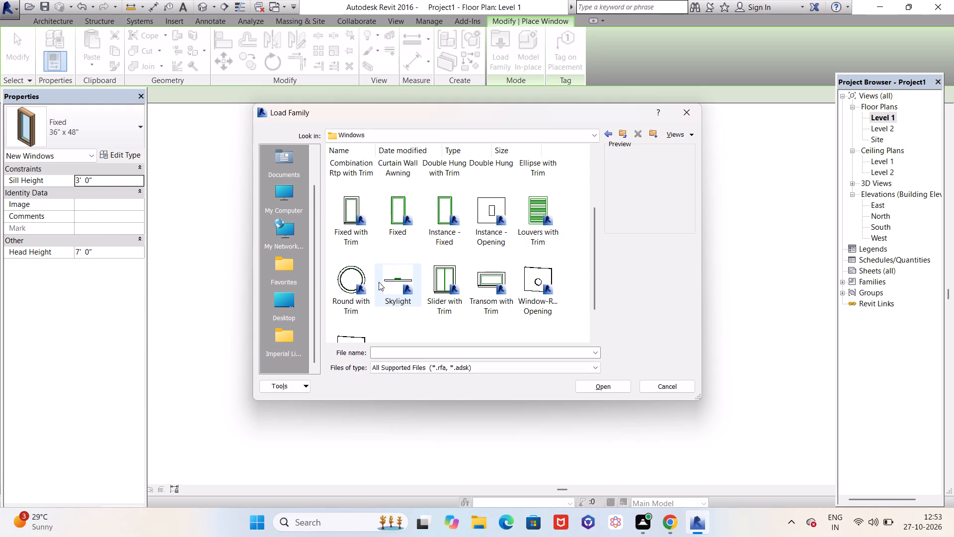
{"action": "scroll", "coordinate": [437, 280], "scroll_direction": "down", "scroll_amount": 2}
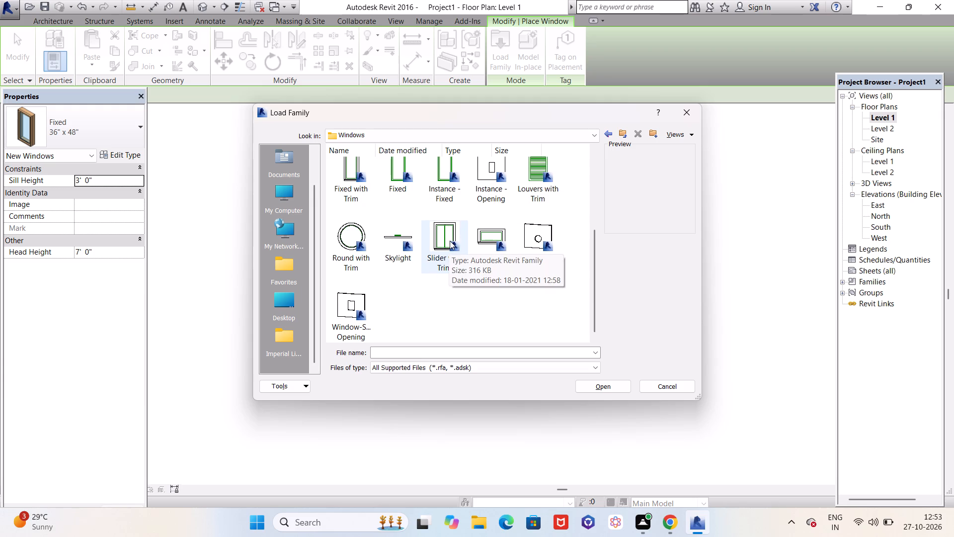
{"action": "left_click", "coordinate": [450, 241]}
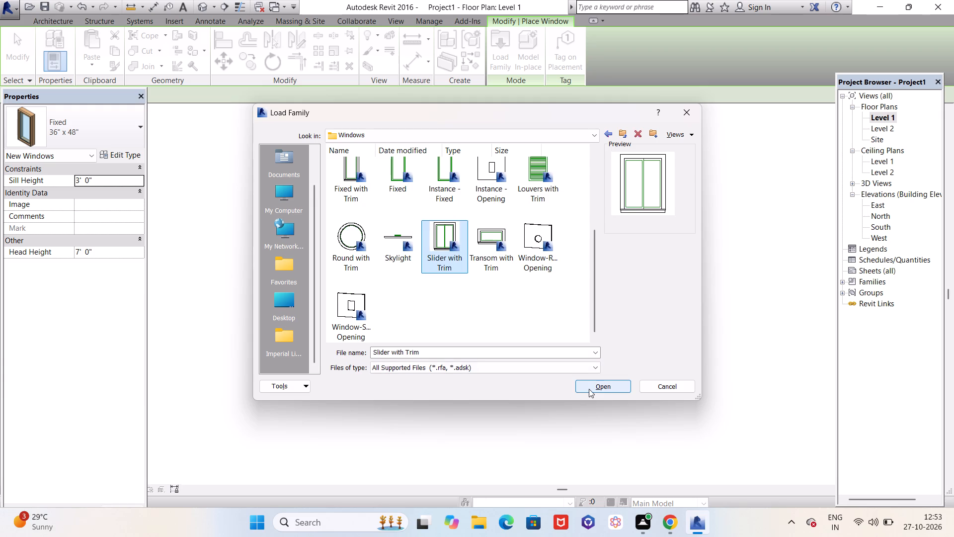
{"action": "left_click", "coordinate": [589, 389]}
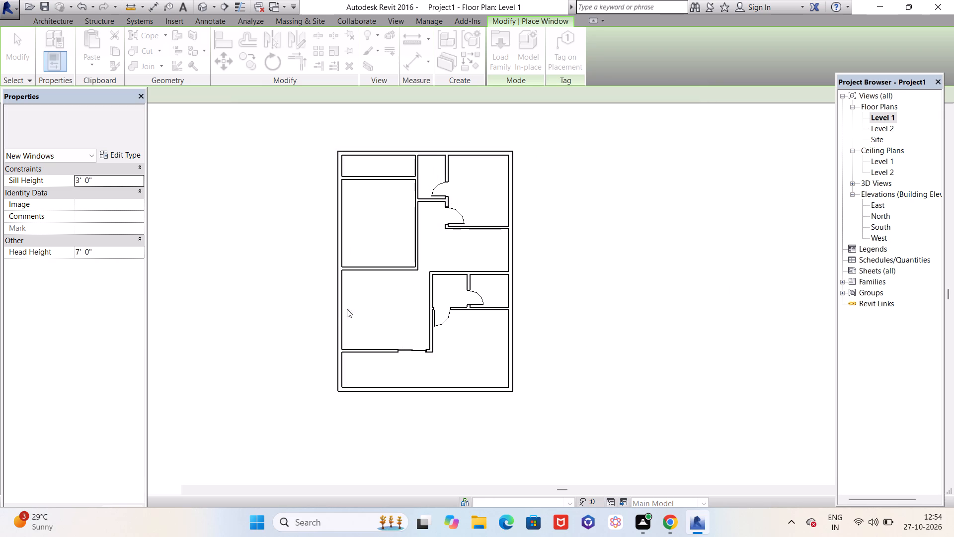
Place a 36" x 48" Slider with Trim window in the sliding-door room's west outer wall, centred about 5'-8" from its north partition.
{"action": "scroll", "coordinate": [338, 317], "scroll_direction": "up", "scroll_amount": 4}
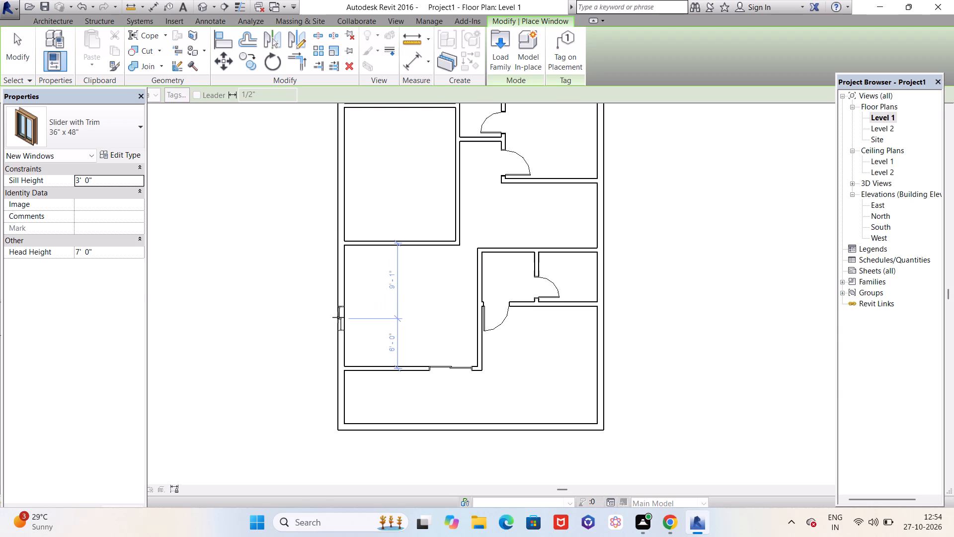
{"action": "scroll", "coordinate": [338, 318], "scroll_direction": "up", "scroll_amount": 8}
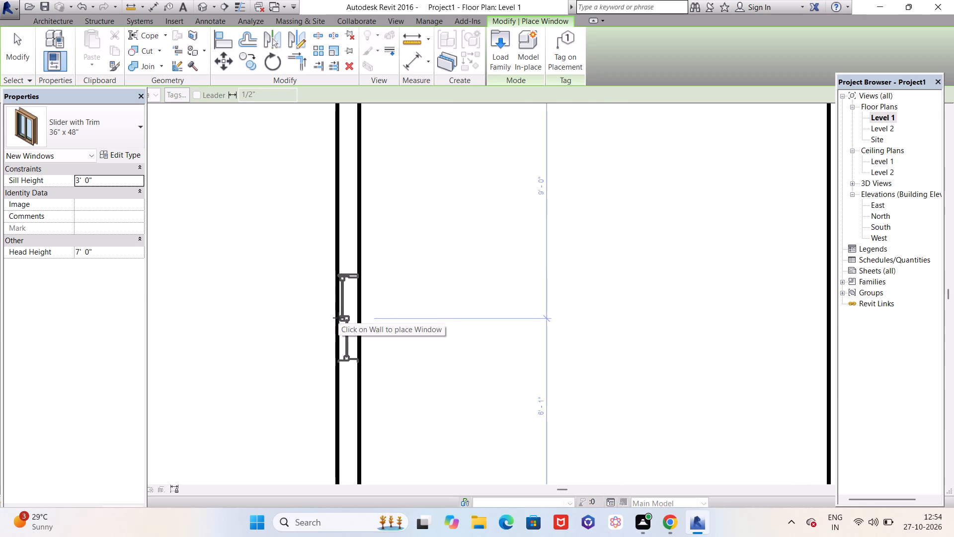
{"action": "scroll", "coordinate": [342, 298], "scroll_direction": "down", "scroll_amount": 3}
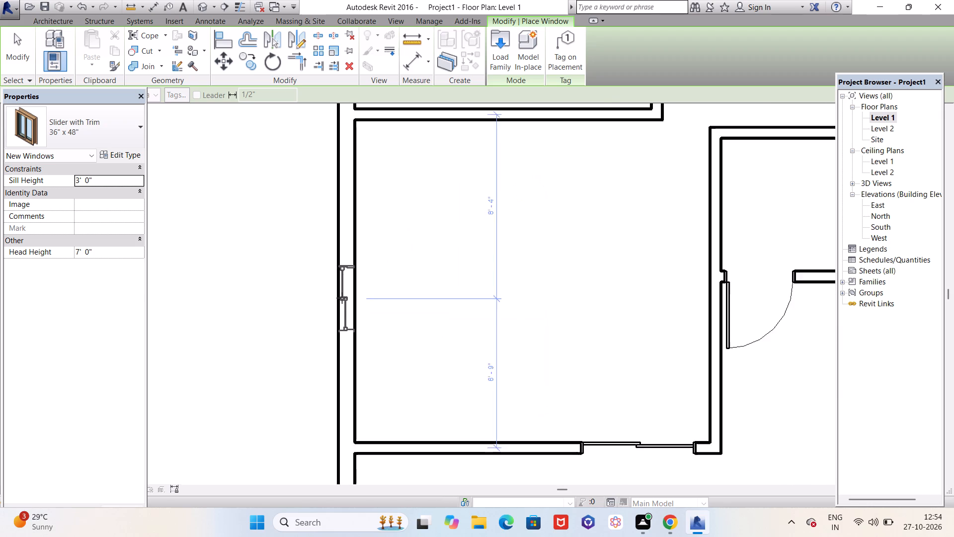
{"action": "scroll", "coordinate": [342, 298], "scroll_direction": "down", "scroll_amount": 2}
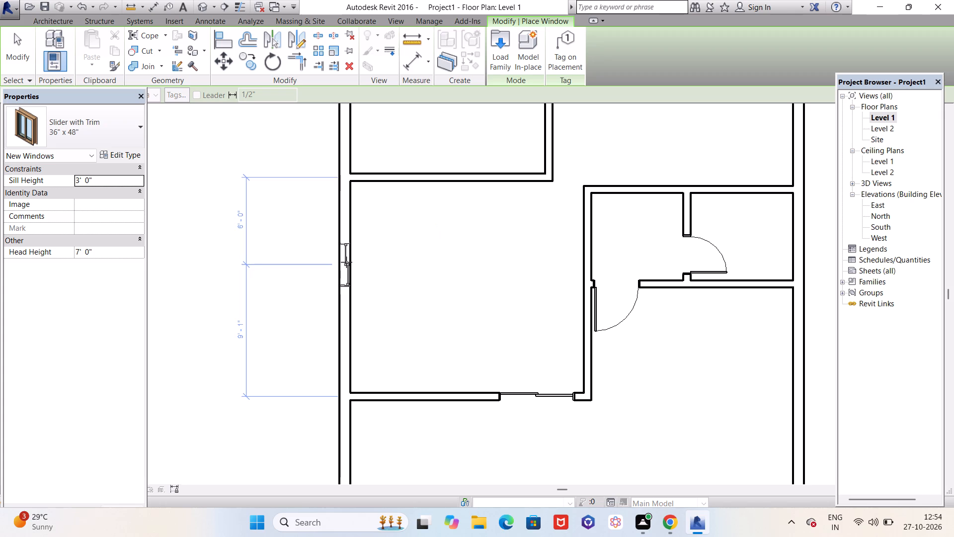
{"action": "scroll", "coordinate": [346, 262], "scroll_direction": "up", "scroll_amount": 8}
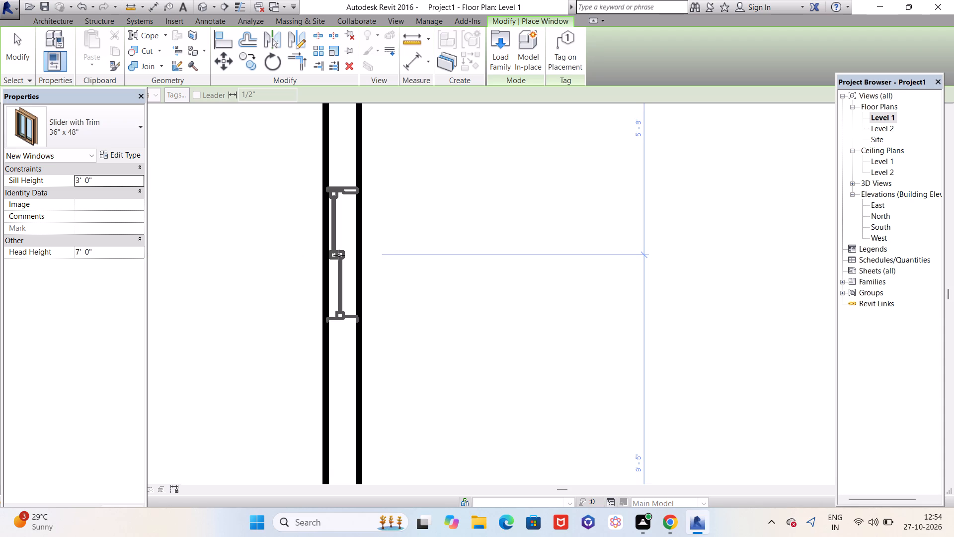
{"action": "left_click", "coordinate": [339, 255]}
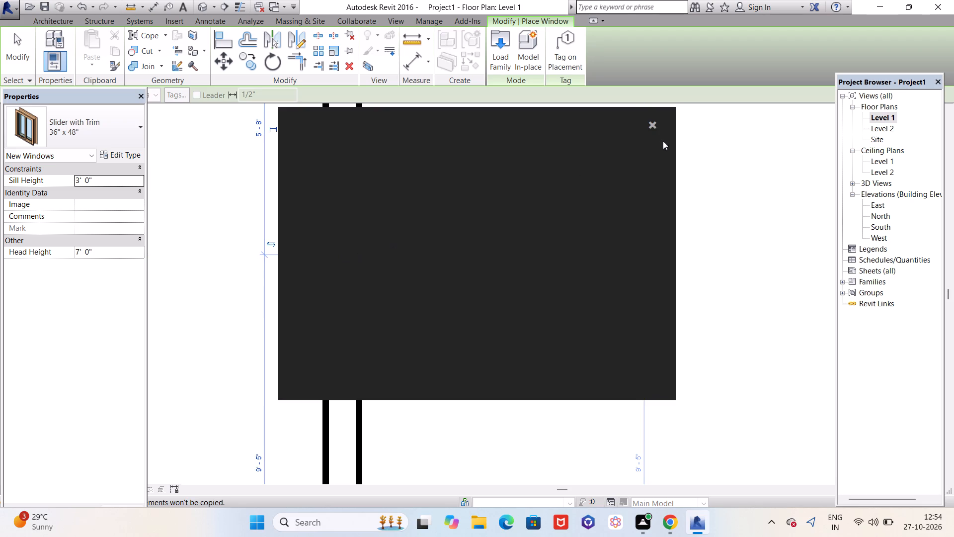
{"action": "left_click", "coordinate": [653, 125]}
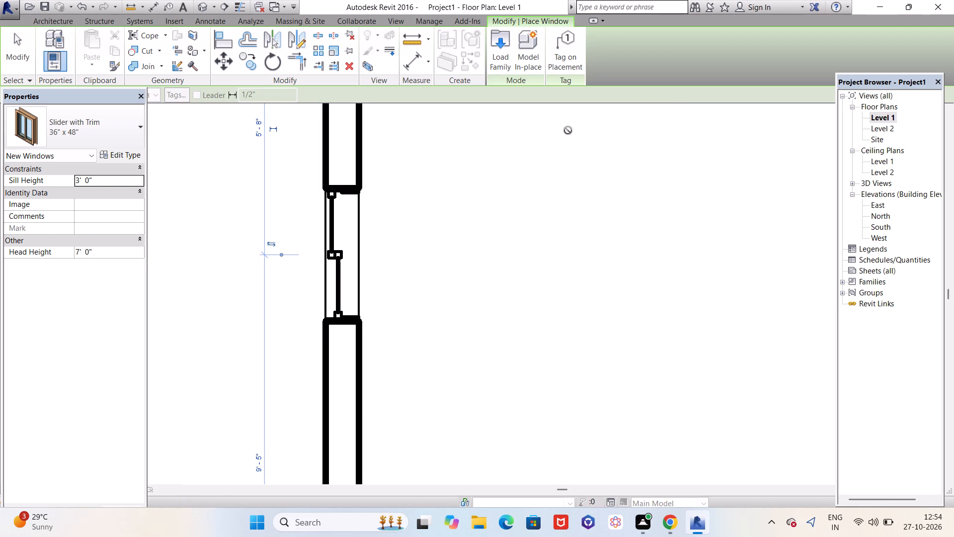
Open the 3D view and examine the slider window in the west outer wall from outside and from above.
{"action": "left_click", "coordinate": [204, 6]}
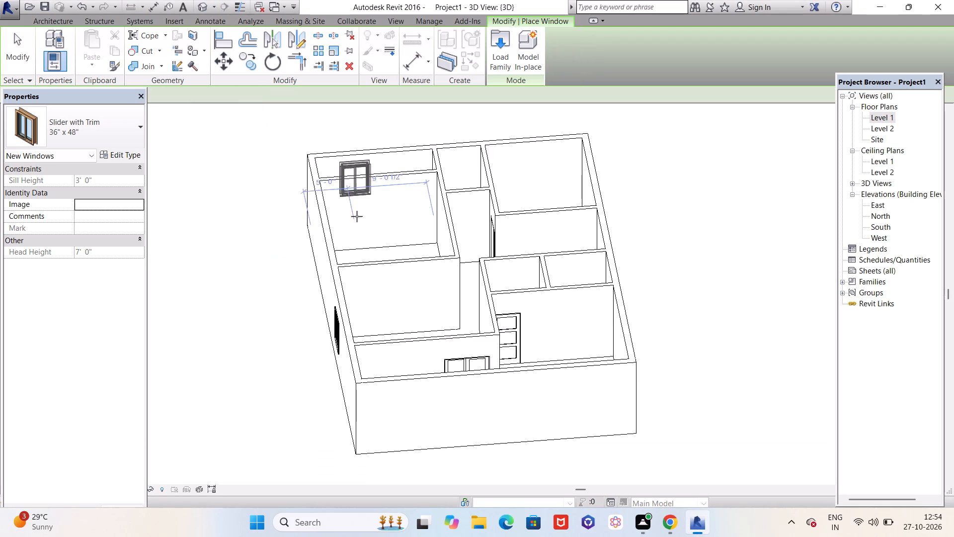
{"action": "scroll", "coordinate": [319, 359], "scroll_direction": "up", "scroll_amount": 4}
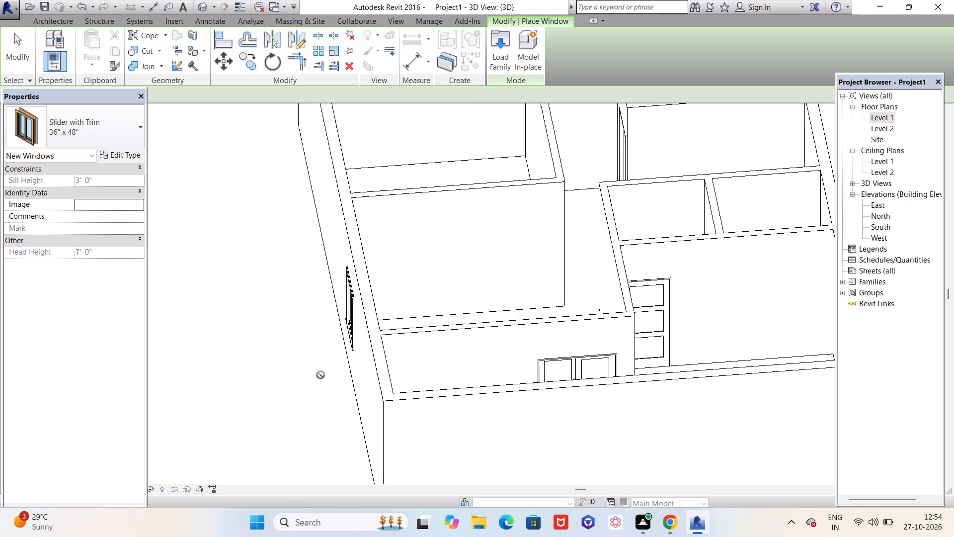
{"action": "middle_click_drag", "start_coordinate": [320, 375], "coordinate": [196, 294], "text": "shift"}
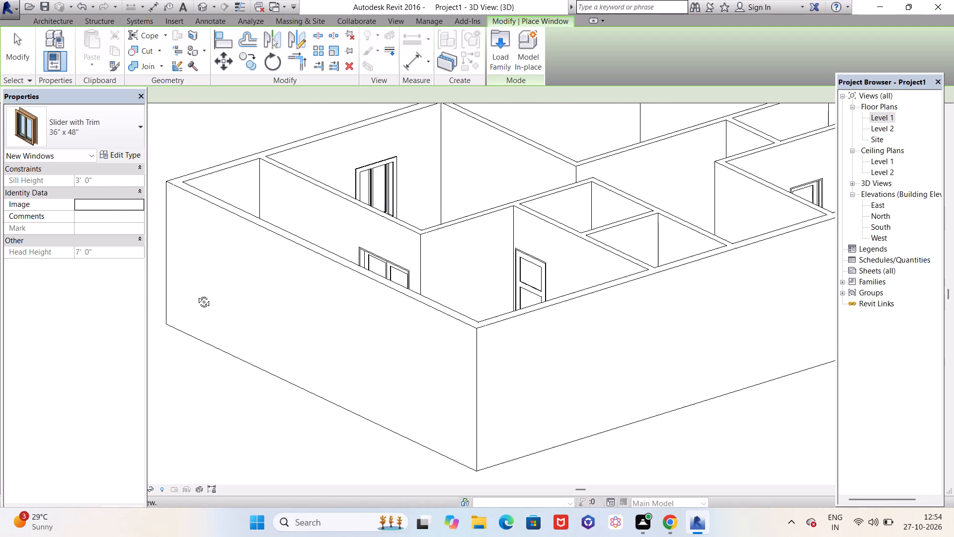
{"action": "middle_click_drag", "start_coordinate": [196, 294], "coordinate": [384, 308], "text": "shift"}
{"action": "scroll", "coordinate": [433, 323], "scroll_direction": "up", "scroll_amount": 6}
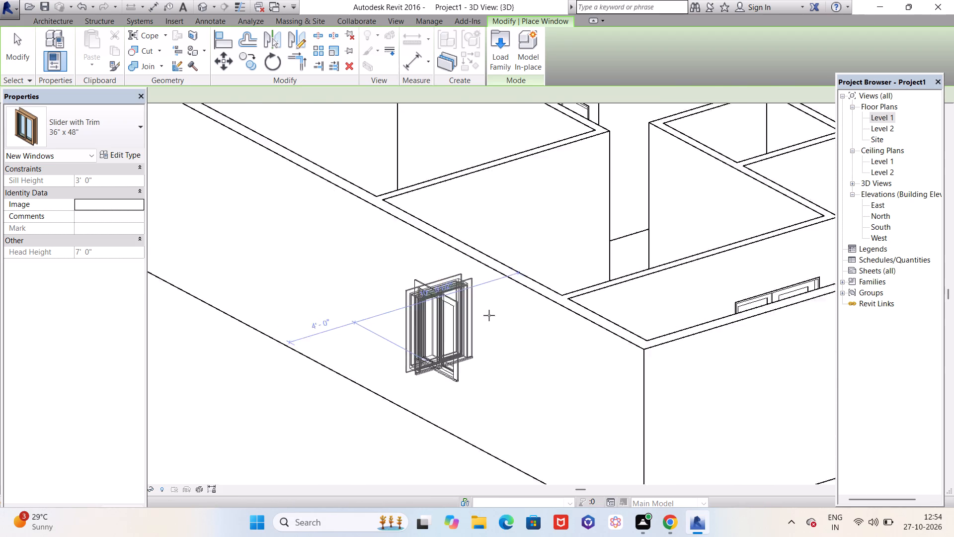
{"action": "scroll", "coordinate": [490, 317], "scroll_direction": "up", "scroll_amount": 5}
{"action": "middle_click_drag", "start_coordinate": [565, 335], "coordinate": [616, 291]}
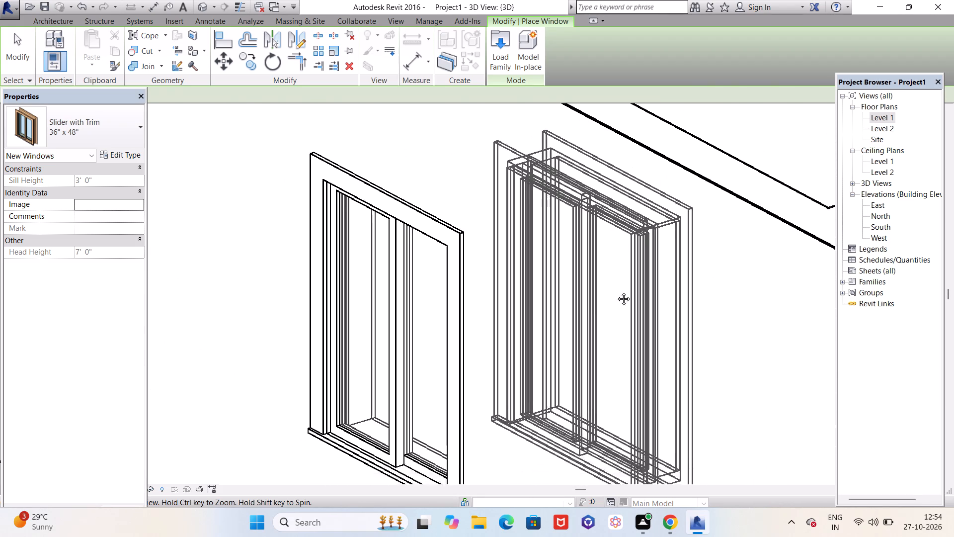
{"action": "middle_click_drag", "start_coordinate": [616, 291], "coordinate": [487, 310]}
{"action": "scroll", "coordinate": [544, 284], "scroll_direction": "down", "scroll_amount": 6}
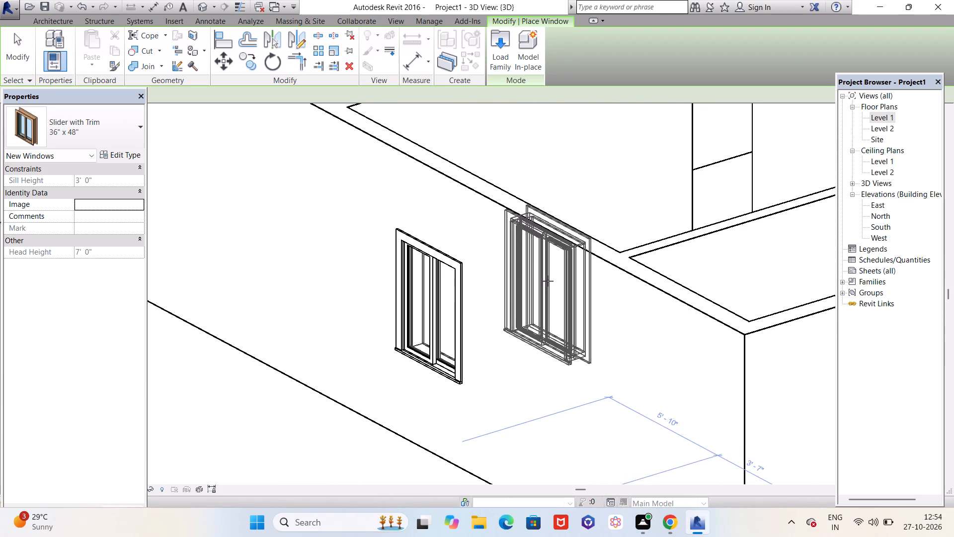
{"action": "middle_click_drag", "start_coordinate": [565, 291], "coordinate": [492, 396], "text": "shift"}
{"action": "scroll", "coordinate": [440, 353], "scroll_direction": "down", "scroll_amount": 9}
{"action": "scroll", "coordinate": [392, 274], "scroll_direction": "up", "scroll_amount": 5}
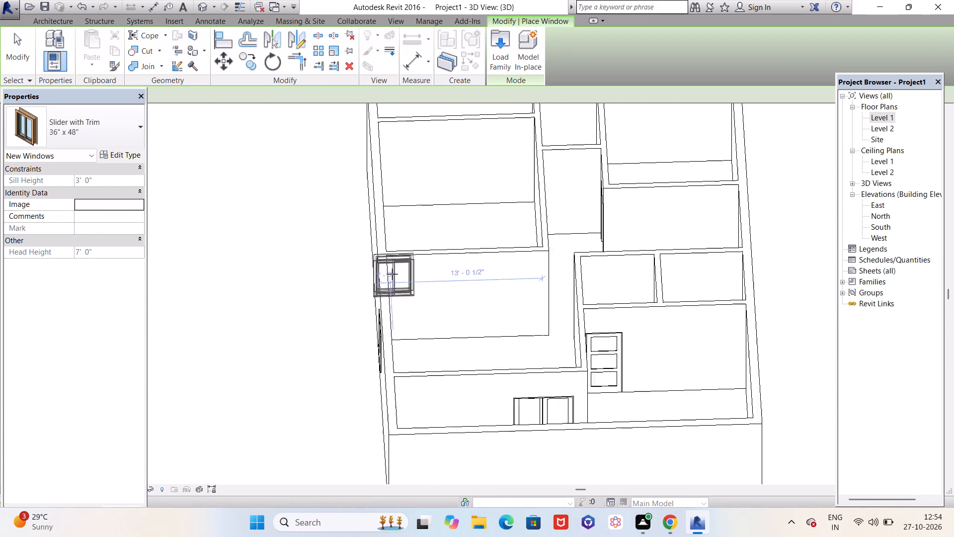
{"action": "scroll", "coordinate": [392, 274], "scroll_direction": "up", "scroll_amount": 6}
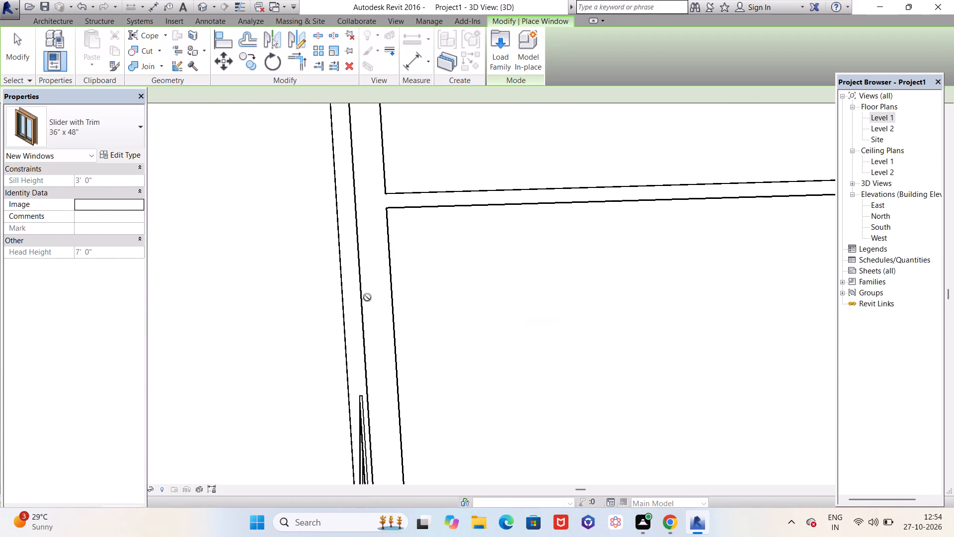
{"action": "scroll", "coordinate": [364, 307], "scroll_direction": "up", "scroll_amount": 5}
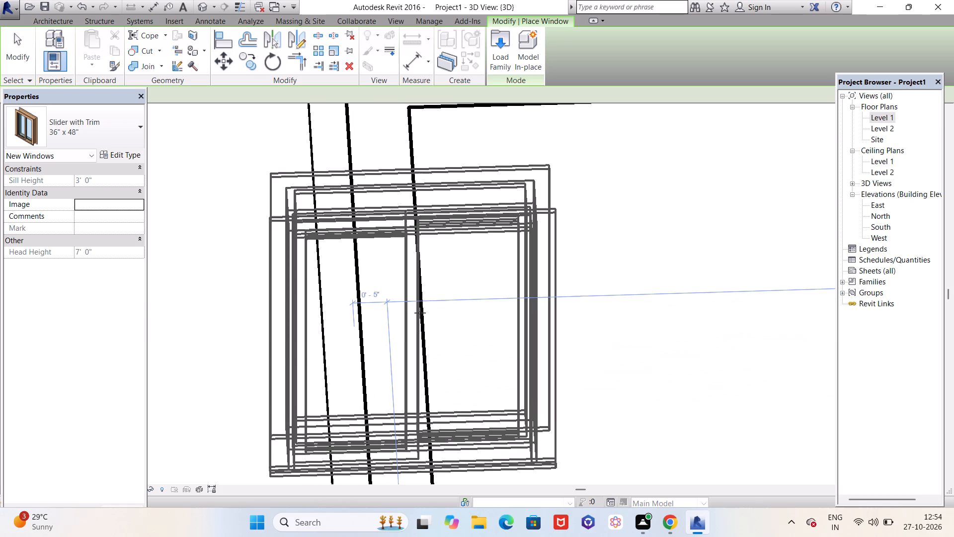
{"action": "scroll", "coordinate": [405, 306], "scroll_direction": "down", "scroll_amount": 6}
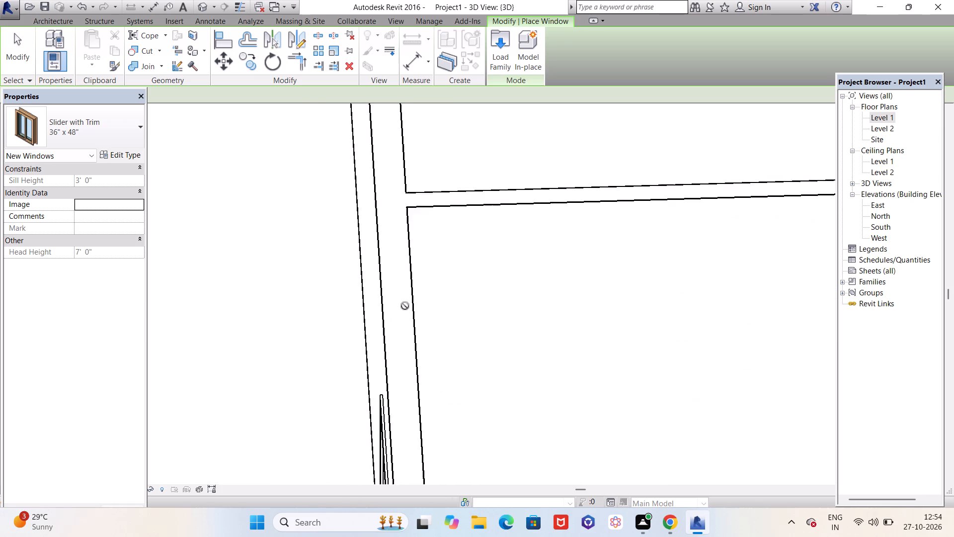
Examine the slider window in the west outer wall in 3D from above and from inside the room.
{"action": "scroll", "coordinate": [398, 318], "scroll_direction": "down", "scroll_amount": 5}
{"action": "middle_click_drag", "start_coordinate": [434, 374], "coordinate": [371, 349]}
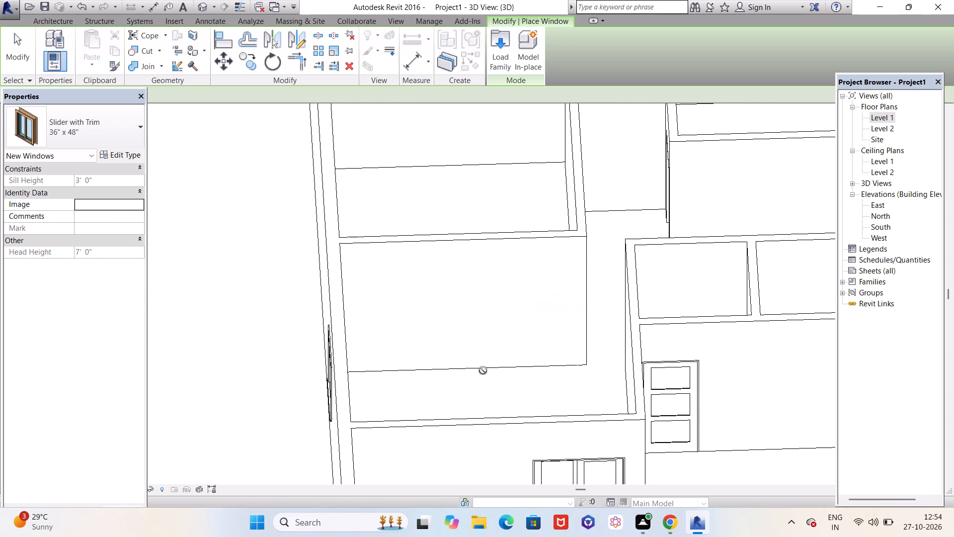
{"action": "middle_click_drag", "start_coordinate": [483, 370], "coordinate": [390, 327], "text": "shift"}
{"action": "scroll", "coordinate": [336, 230], "scroll_direction": "up", "scroll_amount": 12}
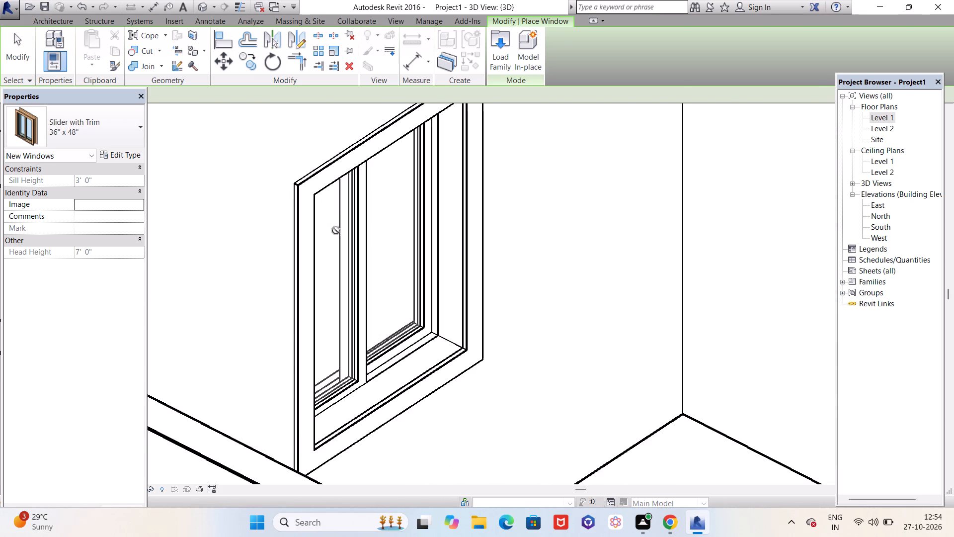
{"action": "scroll", "coordinate": [335, 239], "scroll_direction": "up", "scroll_amount": 4}
{"action": "scroll", "coordinate": [355, 247], "scroll_direction": "down", "scroll_amount": 10}
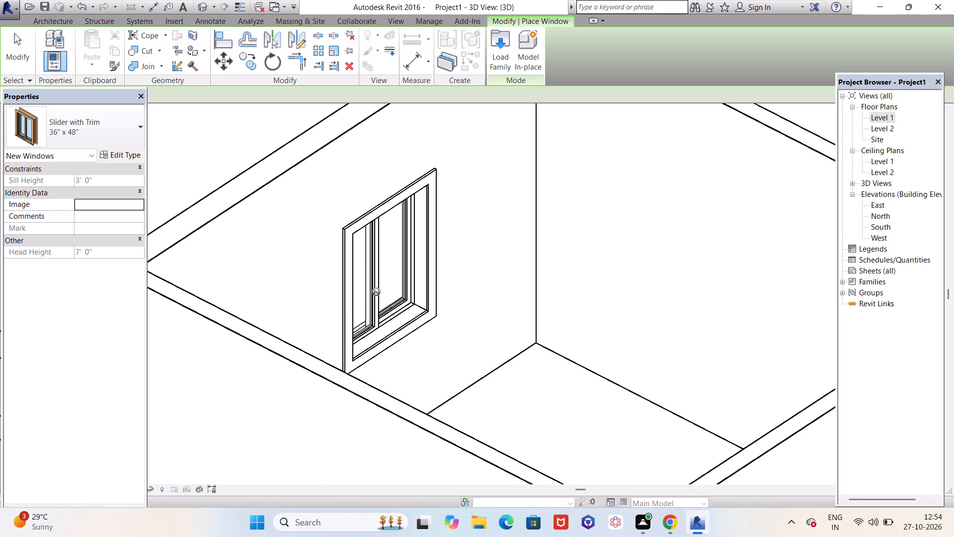
{"action": "scroll", "coordinate": [376, 292], "scroll_direction": "down", "scroll_amount": 3}
{"action": "middle_click_drag", "start_coordinate": [378, 298], "coordinate": [471, 302], "text": "shift"}
{"action": "scroll", "coordinate": [463, 288], "scroll_direction": "down", "scroll_amount": 3}
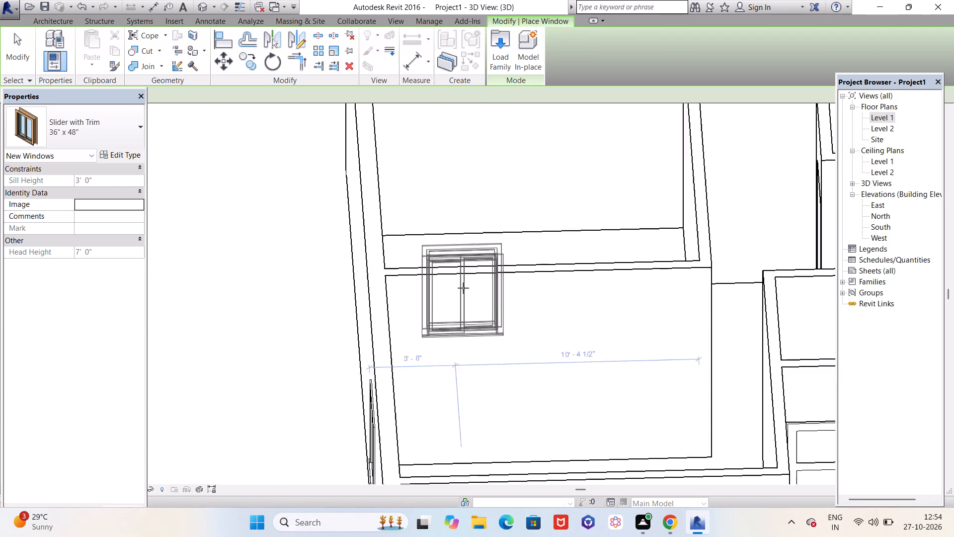
{"action": "scroll", "coordinate": [463, 288], "scroll_direction": "down", "scroll_amount": 2}
{"action": "key", "text": "Escape"}
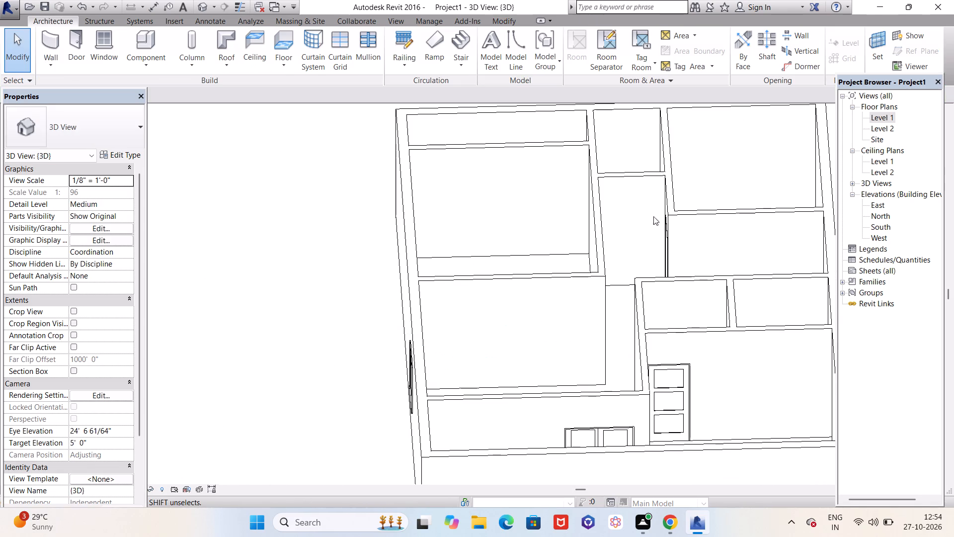
Open the Level 1 floor plan and review the types available for the slider window in the west outer wall.
{"action": "left_click", "coordinate": [883, 116]}
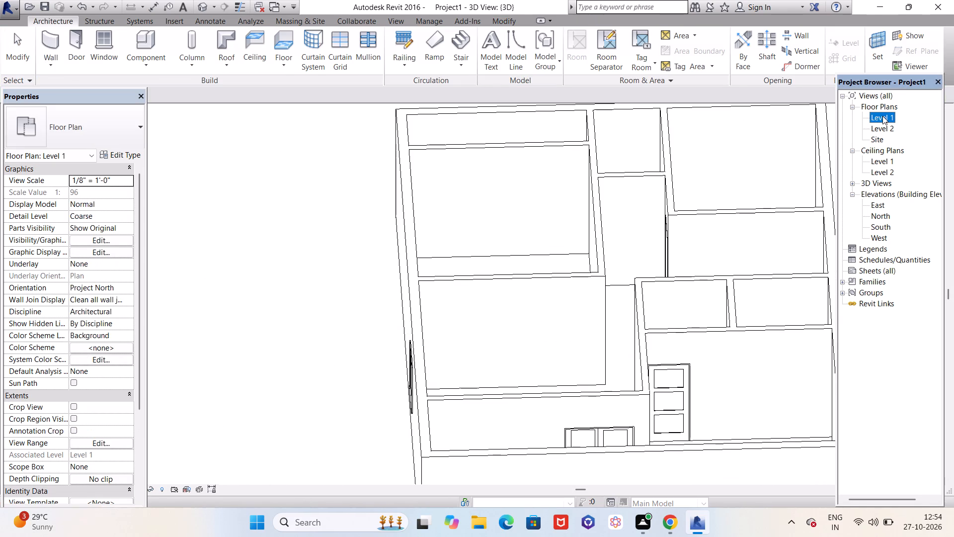
{"action": "left_click", "coordinate": [882, 116]}
{"action": "scroll", "coordinate": [554, 249], "scroll_direction": "down", "scroll_amount": 5}
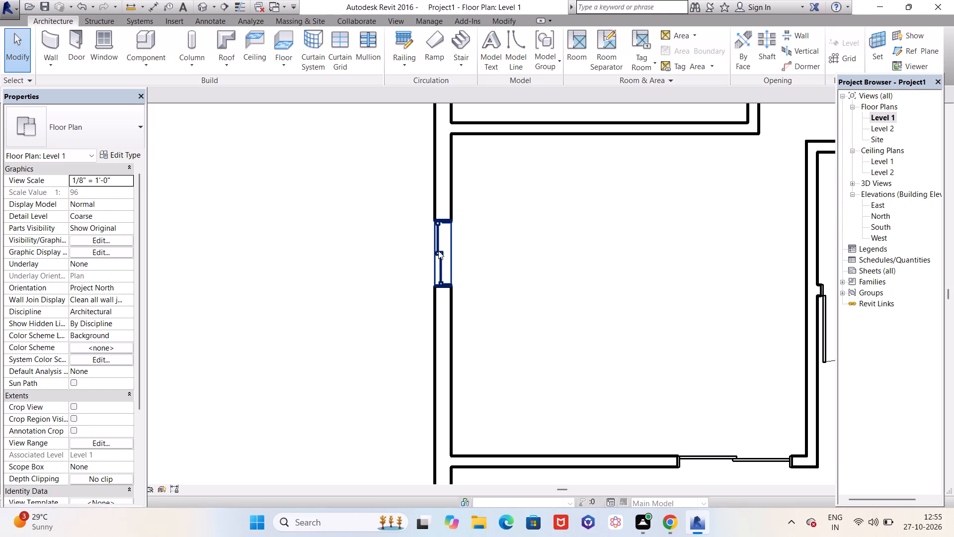
{"action": "left_click", "coordinate": [438, 251]}
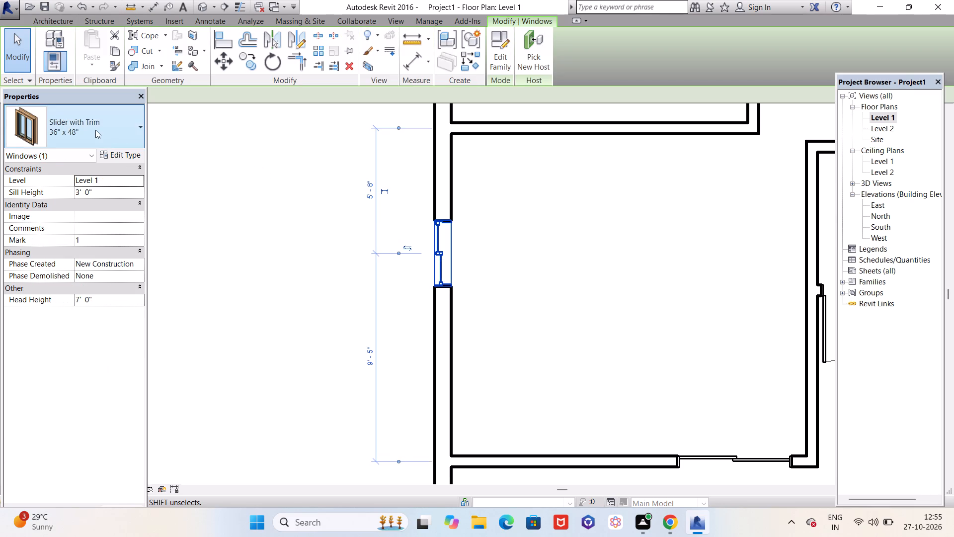
{"action": "left_click", "coordinate": [95, 130]}
{"action": "scroll", "coordinate": [346, 382], "scroll_direction": "down", "scroll_amount": 4}
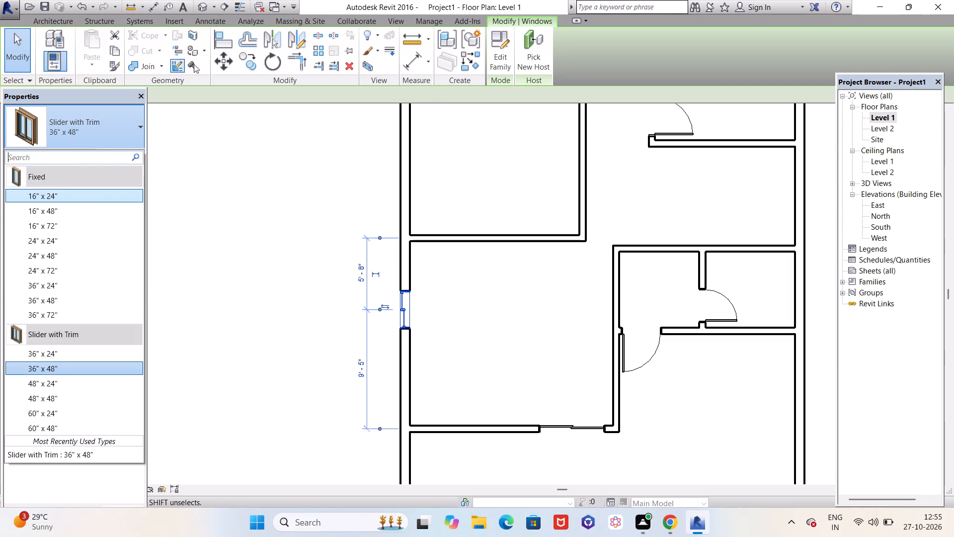
{"action": "left_click", "coordinate": [55, 20]}
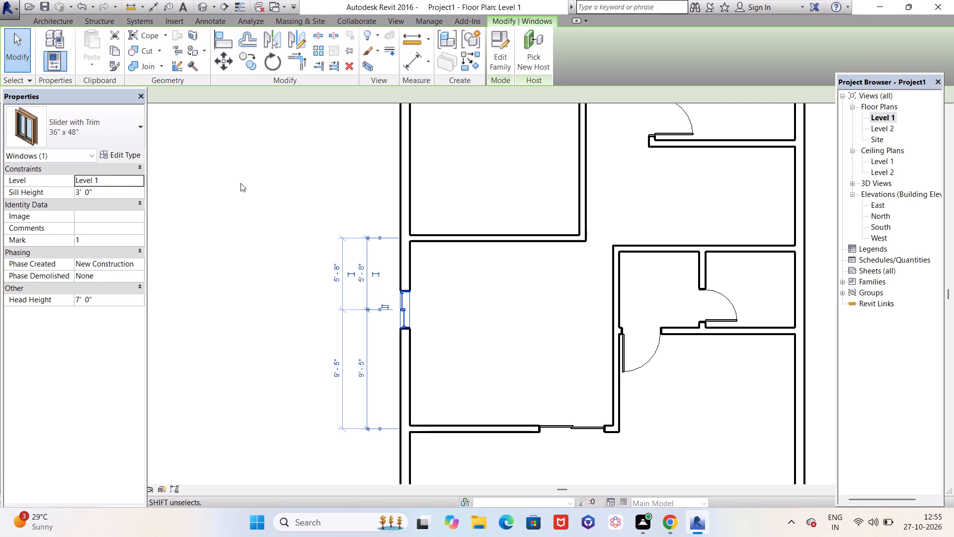
Start the Window command and load the Slider with Trim family from the US Imperial Windows folder again.
{"action": "left_click", "coordinate": [44, 21]}
{"action": "left_click", "coordinate": [89, 40]}
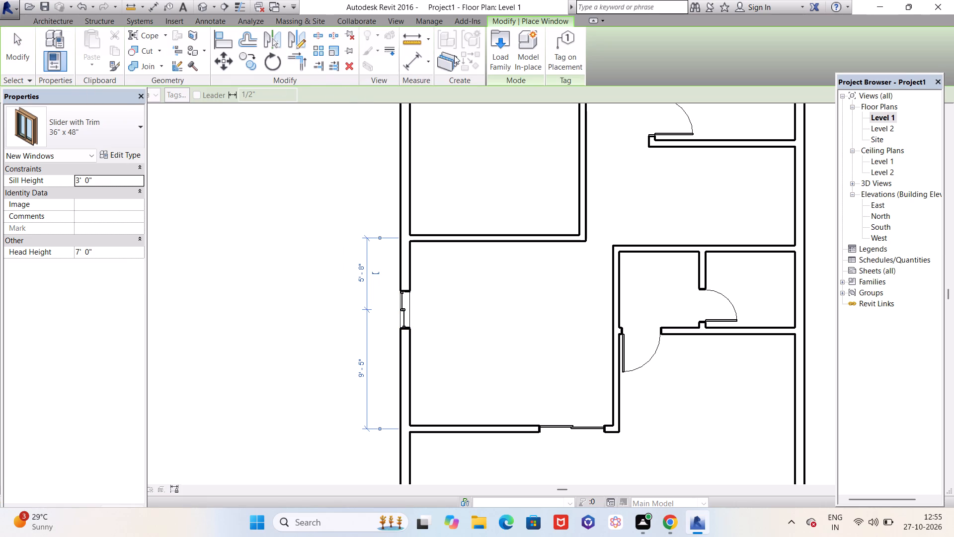
{"action": "left_click", "coordinate": [498, 47]}
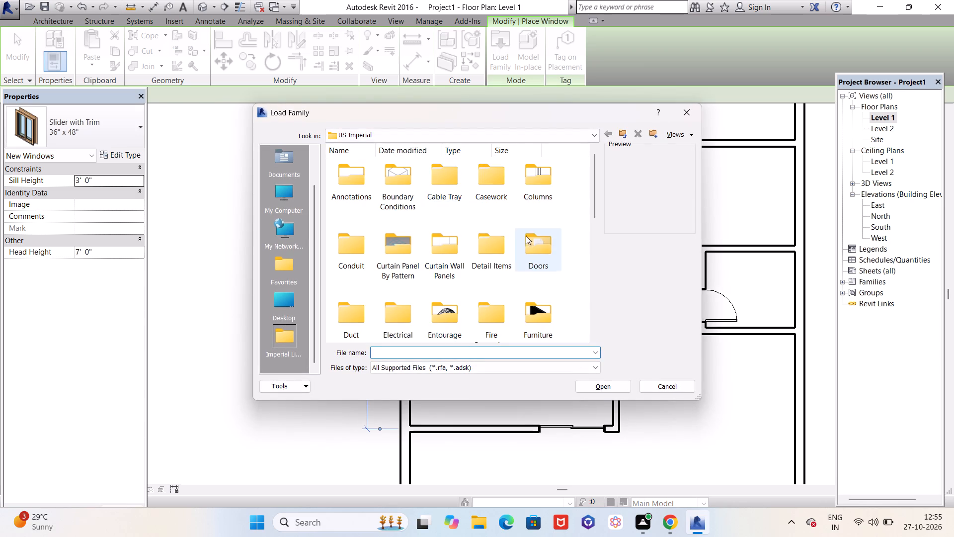
{"action": "scroll", "coordinate": [526, 265], "scroll_direction": "down", "scroll_amount": 7}
{"action": "double_click", "coordinate": [439, 310]}
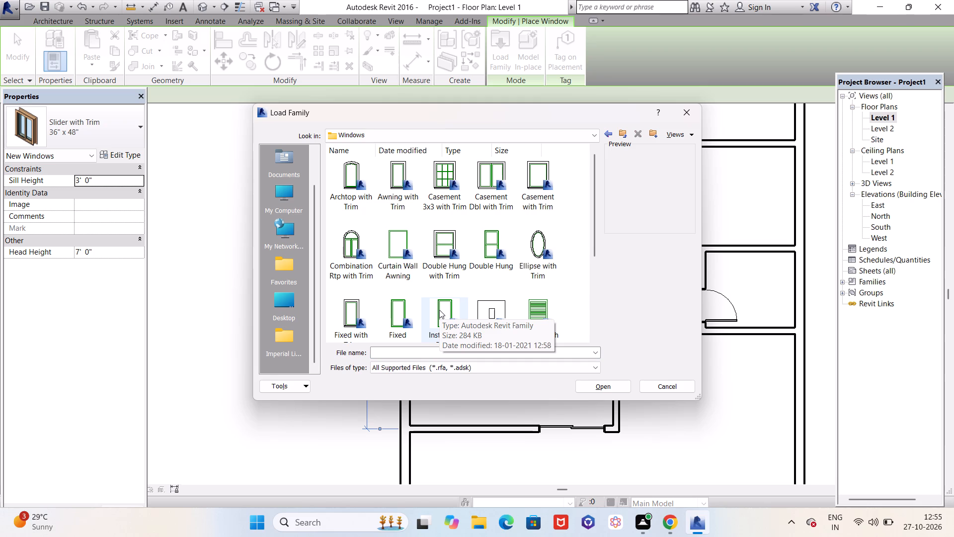
{"action": "scroll", "coordinate": [499, 252], "scroll_direction": "down", "scroll_amount": 5}
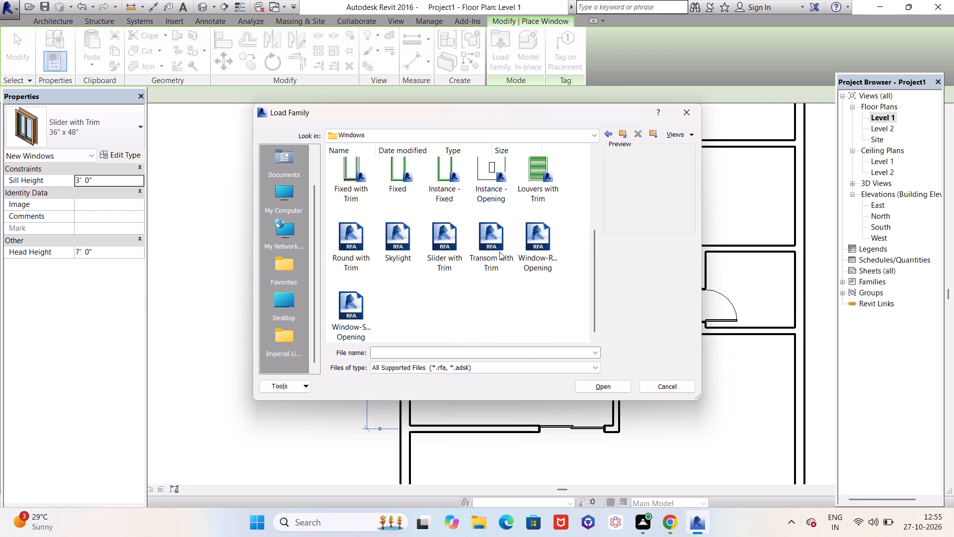
{"action": "scroll", "coordinate": [478, 252], "scroll_direction": "up", "scroll_amount": 2}
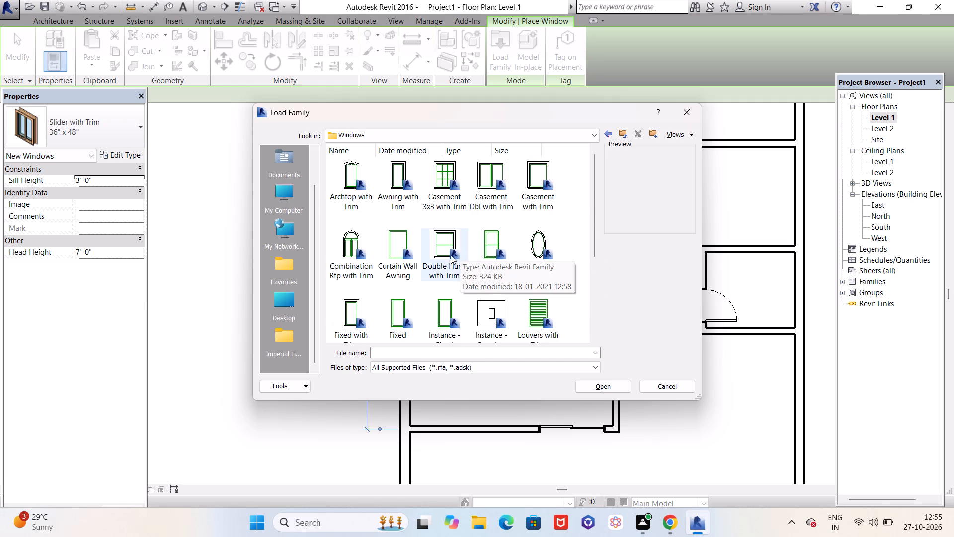
{"action": "scroll", "coordinate": [451, 255], "scroll_direction": "down", "scroll_amount": 1}
{"action": "scroll", "coordinate": [450, 257], "scroll_direction": "up", "scroll_amount": 3}
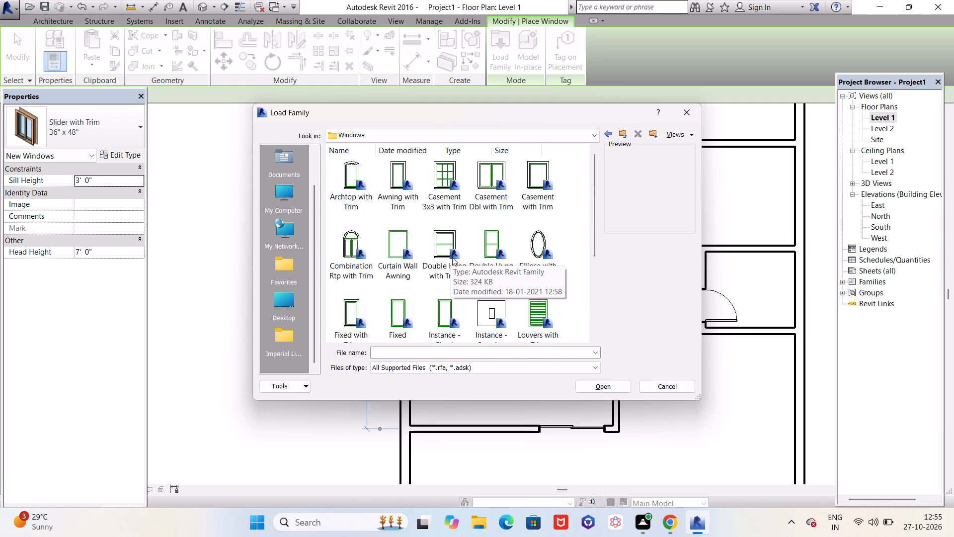
{"action": "scroll", "coordinate": [453, 253], "scroll_direction": "down", "scroll_amount": 1}
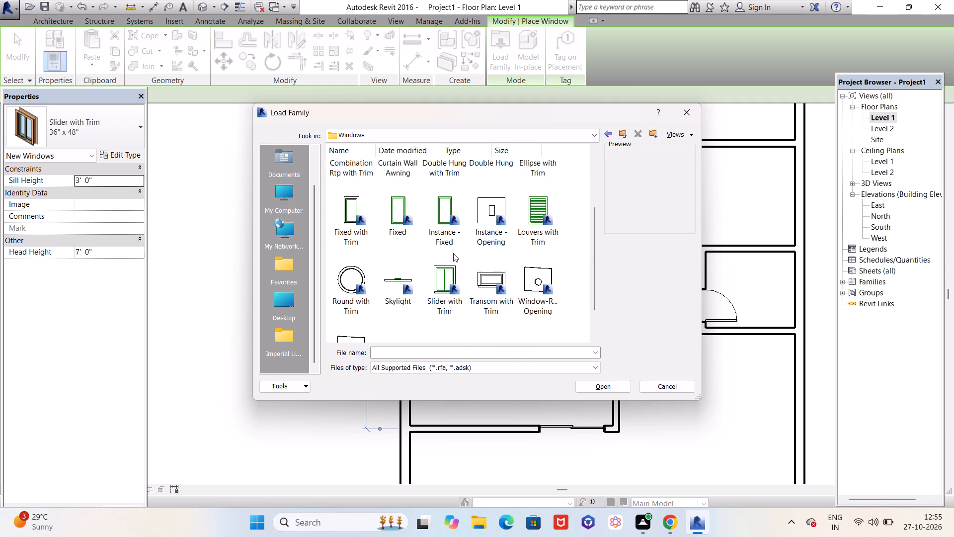
{"action": "left_click", "coordinate": [452, 279]}
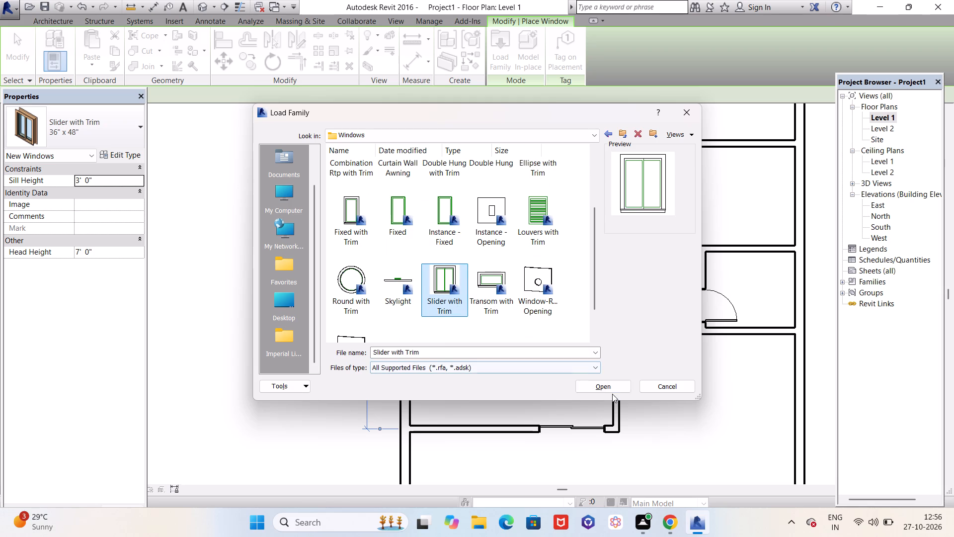
{"action": "left_click", "coordinate": [614, 387]}
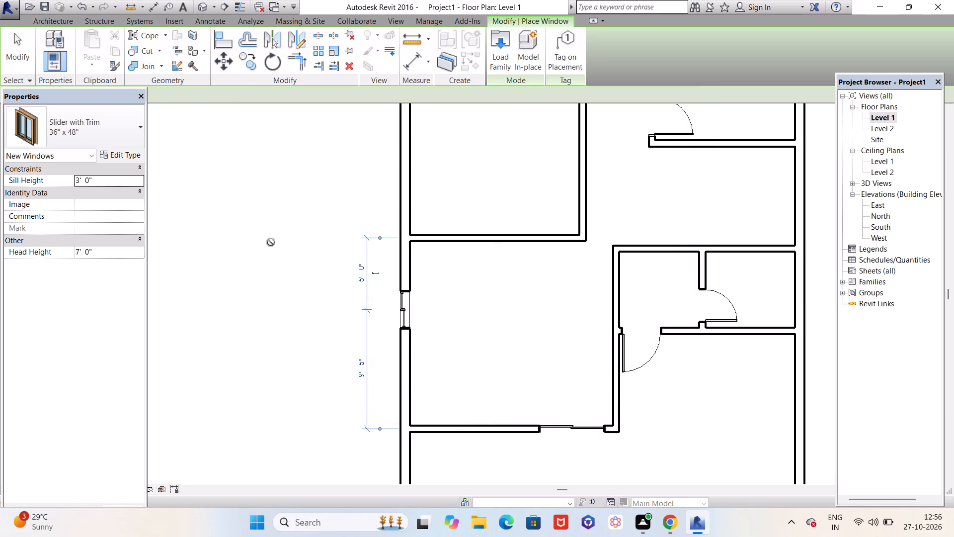
Place a 36" x 48" Slider with Trim window in the sliding-door room's south partition, centred about 4'-7" from the west wall.
{"action": "scroll", "coordinate": [274, 220], "scroll_direction": "up", "scroll_amount": 2}
{"action": "scroll", "coordinate": [379, 326], "scroll_direction": "down", "scroll_amount": 5}
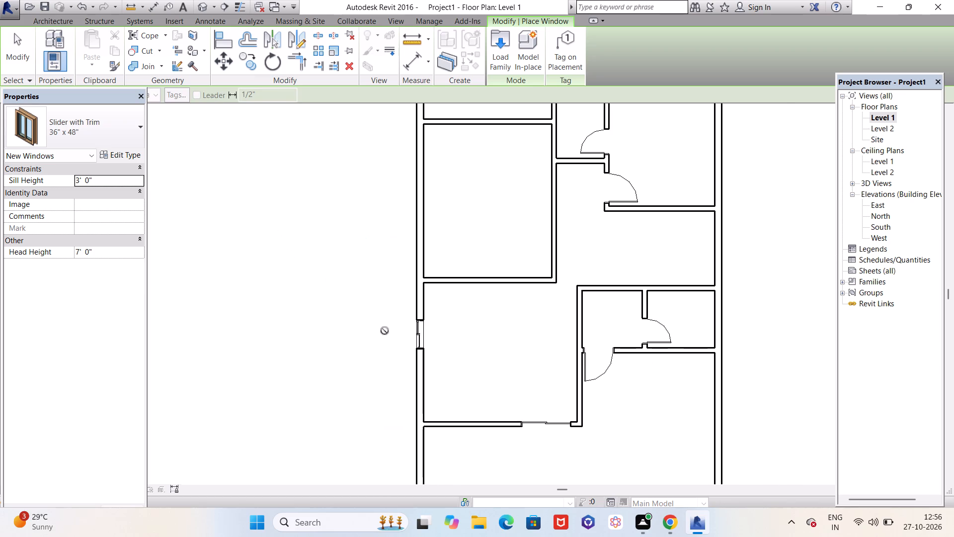
{"action": "scroll", "coordinate": [385, 331], "scroll_direction": "down", "scroll_amount": 3}
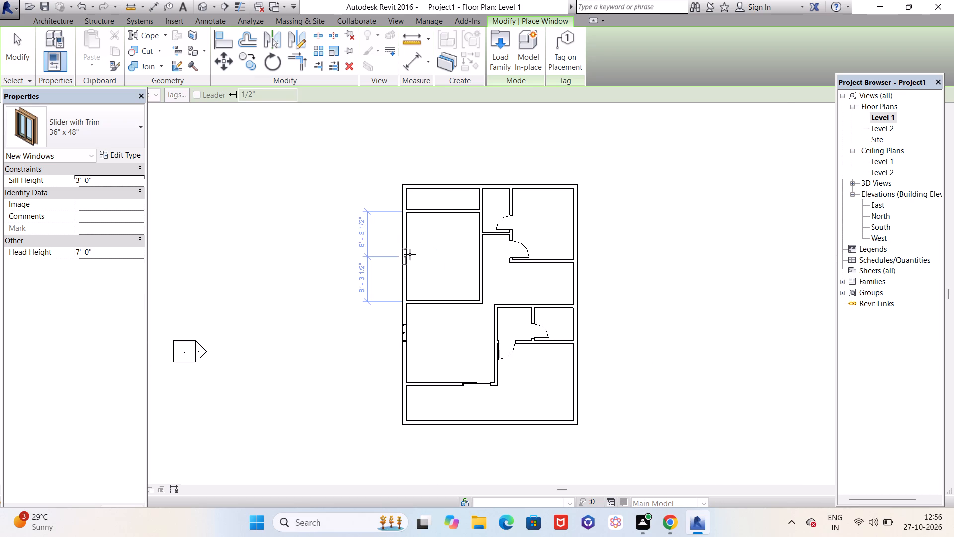
{"action": "scroll", "coordinate": [350, 259], "scroll_direction": "down", "scroll_amount": 3}
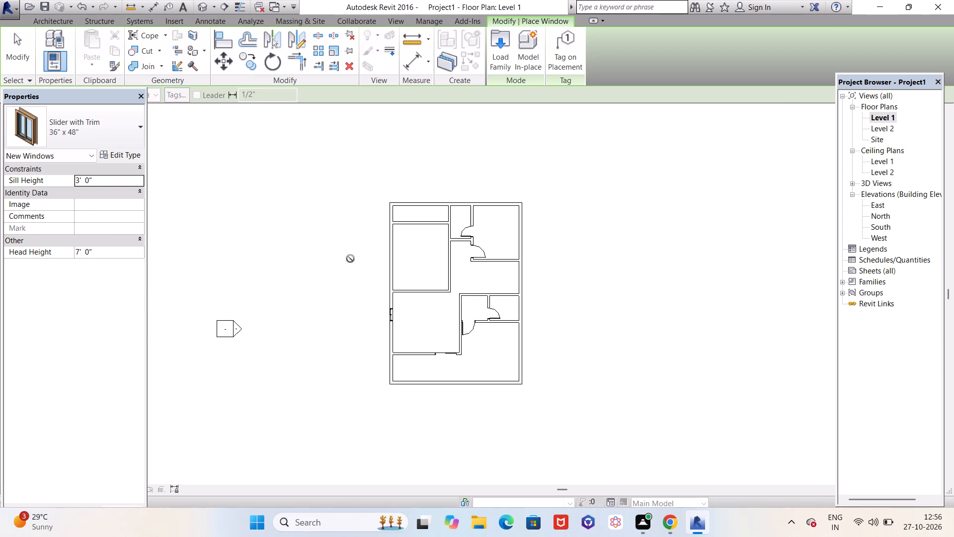
{"action": "scroll", "coordinate": [402, 362], "scroll_direction": "up", "scroll_amount": 4}
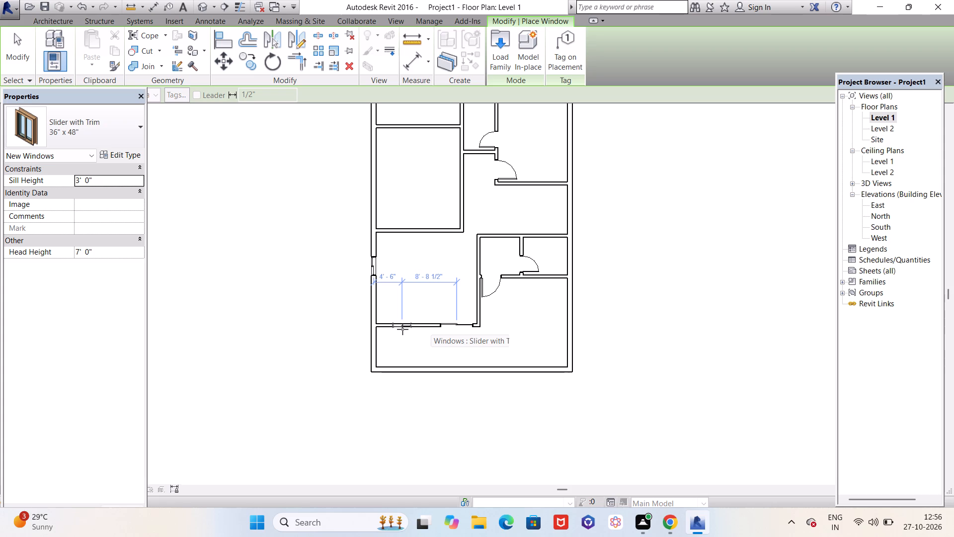
{"action": "scroll", "coordinate": [402, 329], "scroll_direction": "up", "scroll_amount": 3}
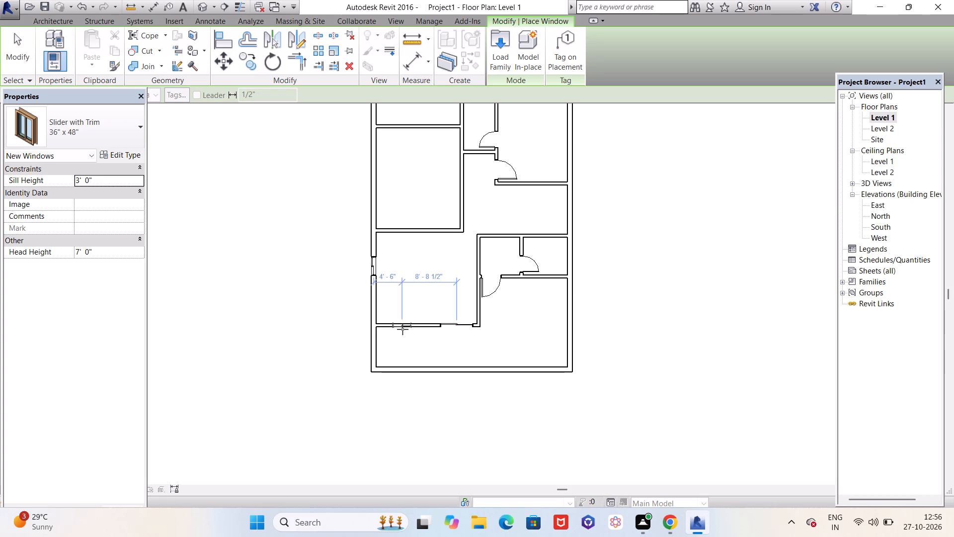
{"action": "scroll", "coordinate": [402, 329], "scroll_direction": "up", "scroll_amount": 9}
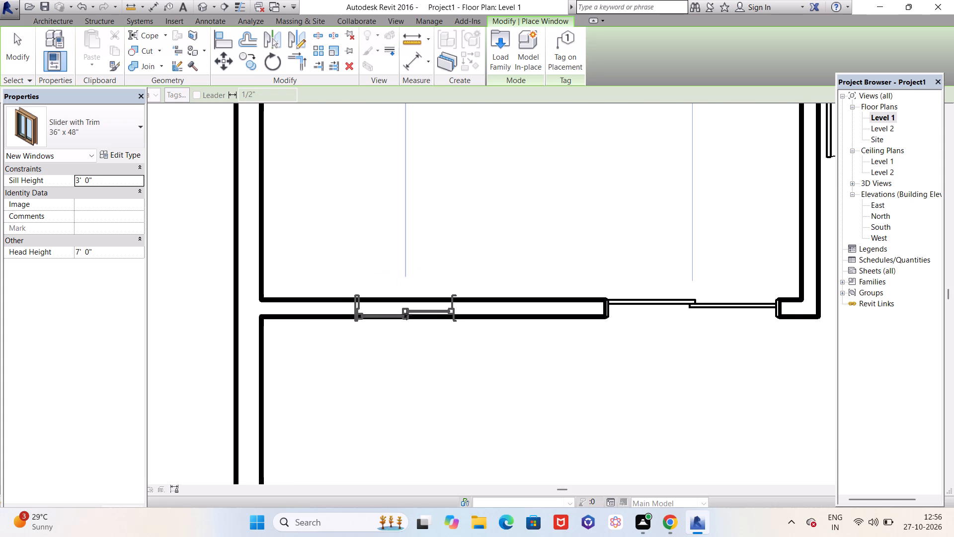
{"action": "scroll", "coordinate": [407, 312], "scroll_direction": "up", "scroll_amount": 3}
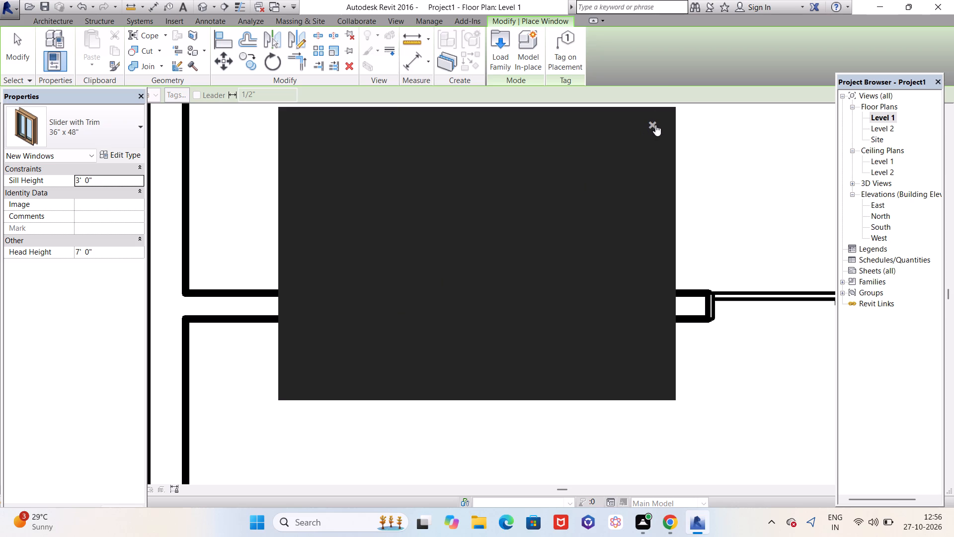
{"action": "left_click", "coordinate": [655, 125]}
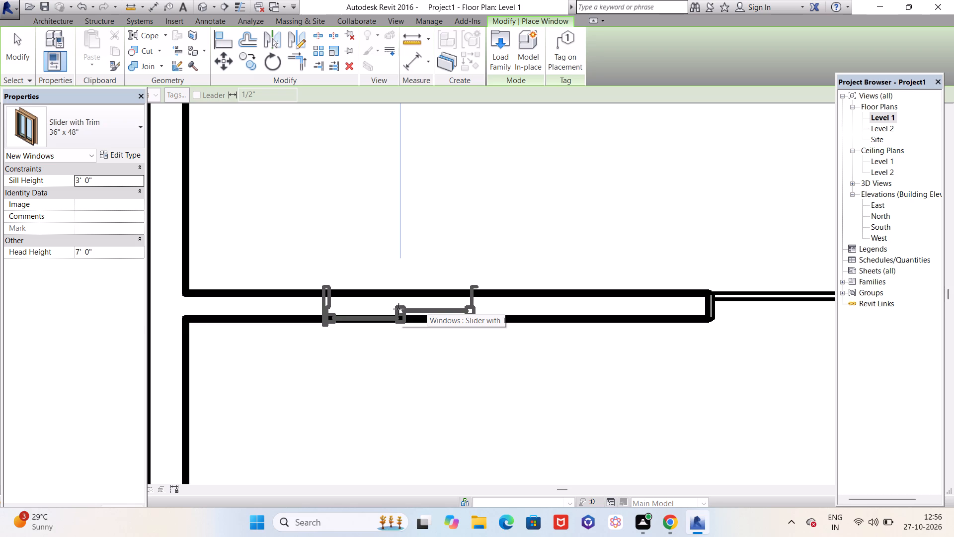
{"action": "left_click", "coordinate": [398, 309]}
Place a 36" x 48" Slider with Trim window in the middle east space's outer wall, centred 4'-2" from the partitions on either side.
{"action": "scroll", "coordinate": [398, 309], "scroll_direction": "down", "scroll_amount": 10}
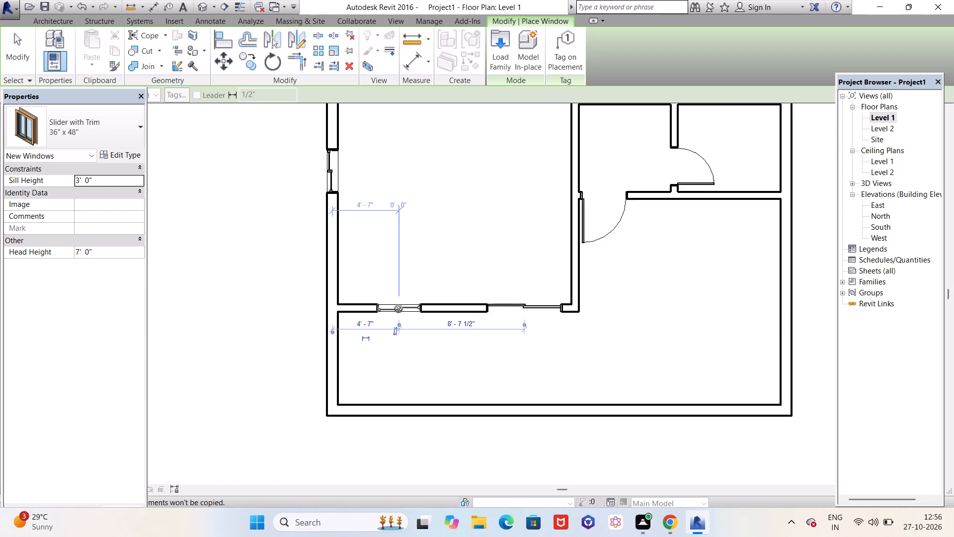
{"action": "scroll", "coordinate": [415, 244], "scroll_direction": "down", "scroll_amount": 3}
{"action": "scroll", "coordinate": [398, 187], "scroll_direction": "up", "scroll_amount": 2}
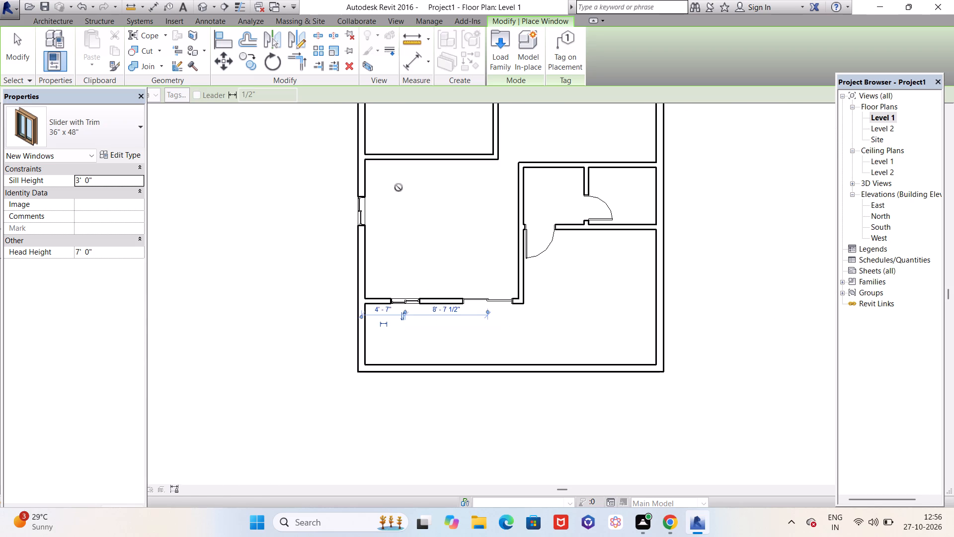
{"action": "middle_click_drag", "start_coordinate": [398, 195], "coordinate": [398, 324]}
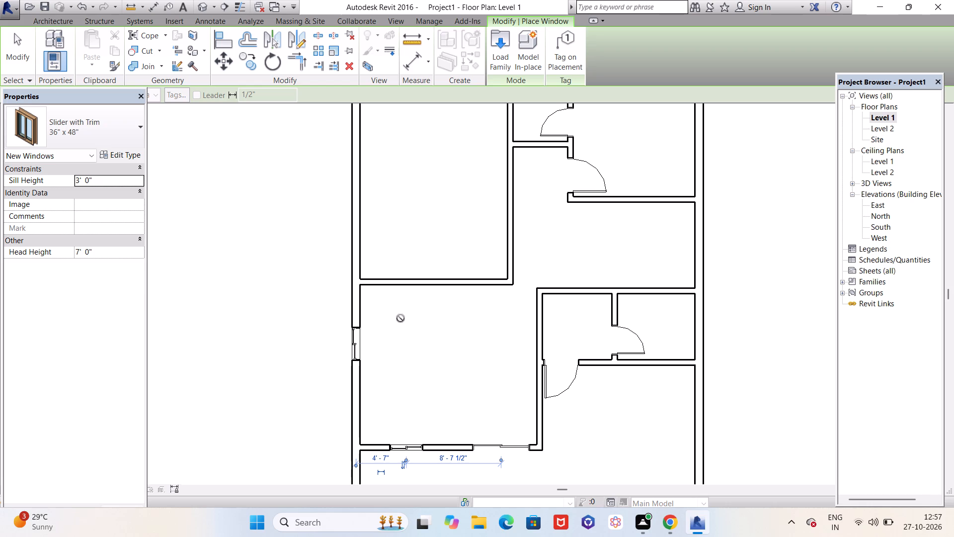
{"action": "scroll", "coordinate": [400, 318], "scroll_direction": "down", "scroll_amount": 6}
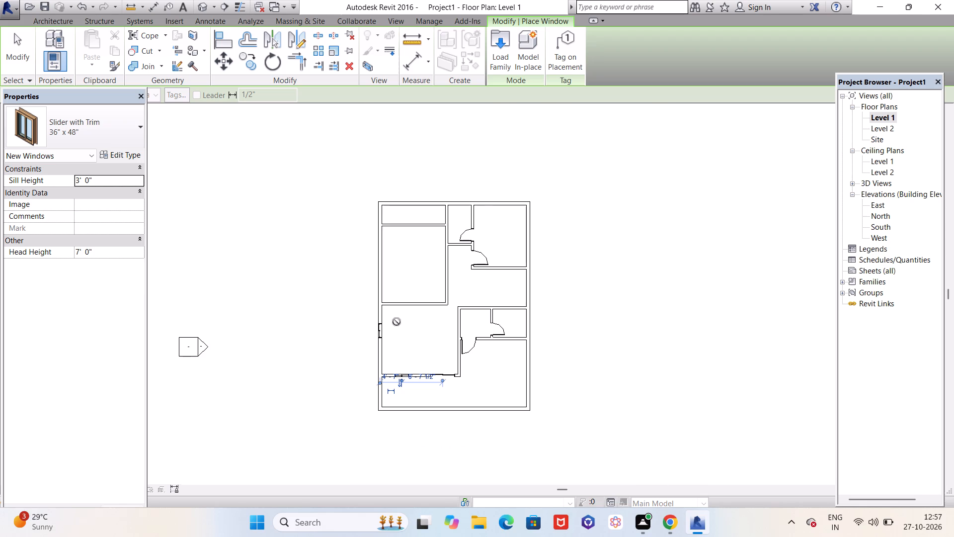
{"action": "scroll", "coordinate": [397, 322], "scroll_direction": "up", "scroll_amount": 3}
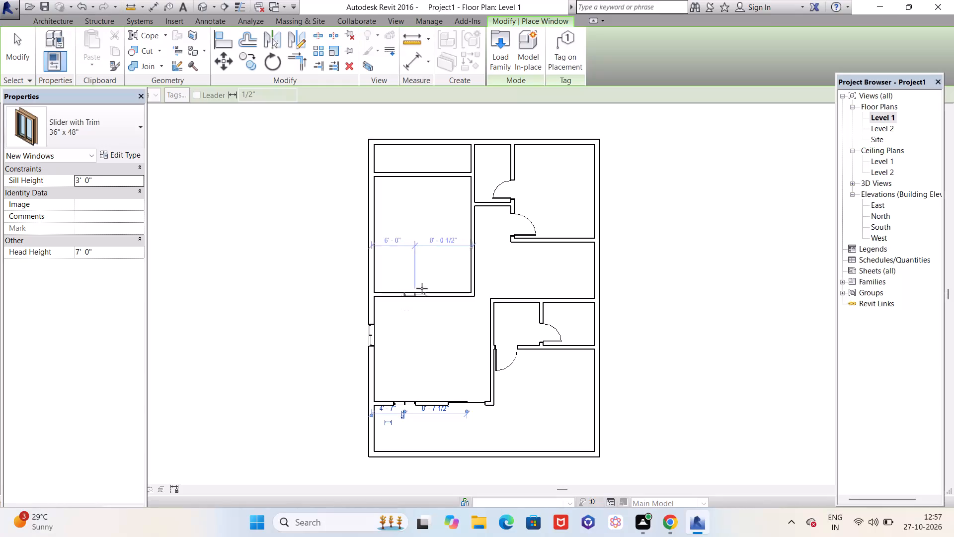
{"action": "scroll", "coordinate": [420, 278], "scroll_direction": "up", "scroll_amount": 1}
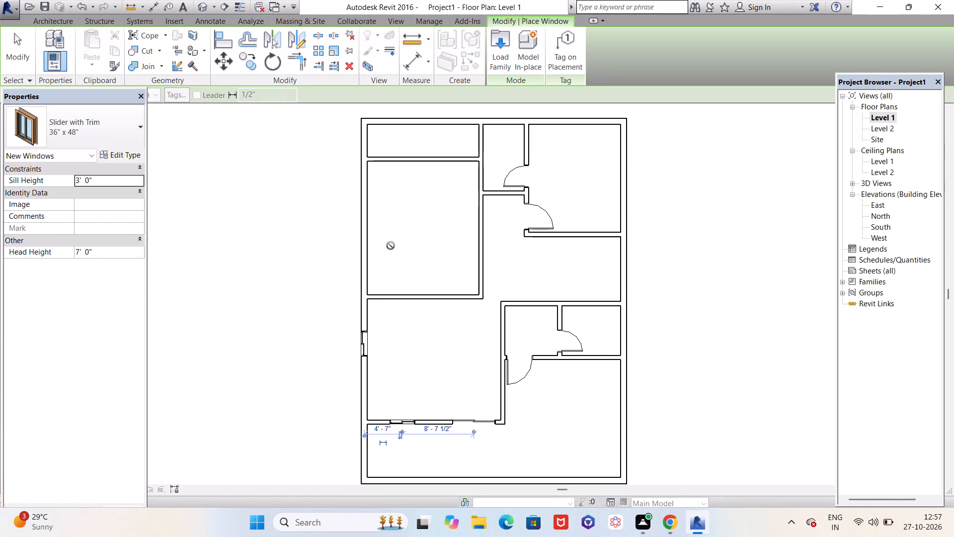
{"action": "middle_click_drag", "start_coordinate": [391, 246], "coordinate": [313, 248]}
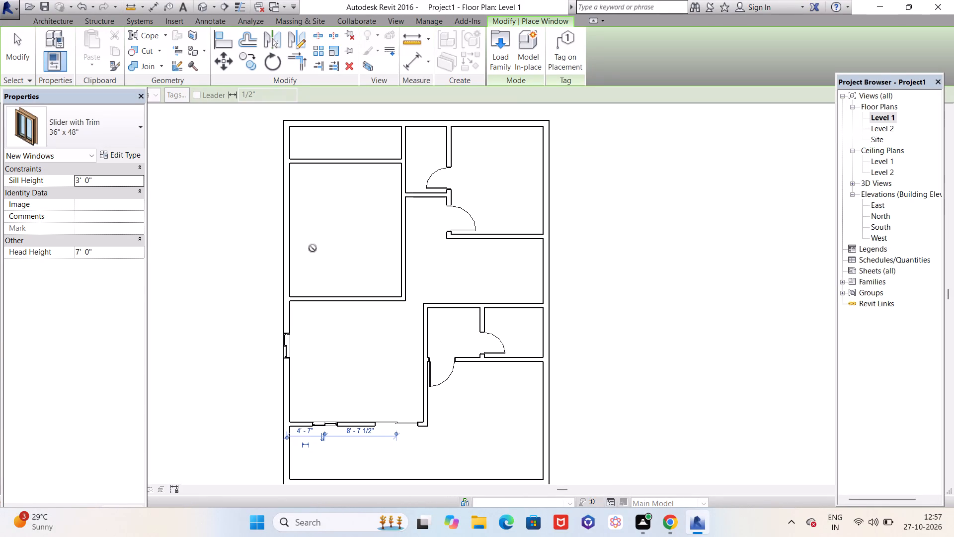
{"action": "left_click", "coordinate": [548, 273]}
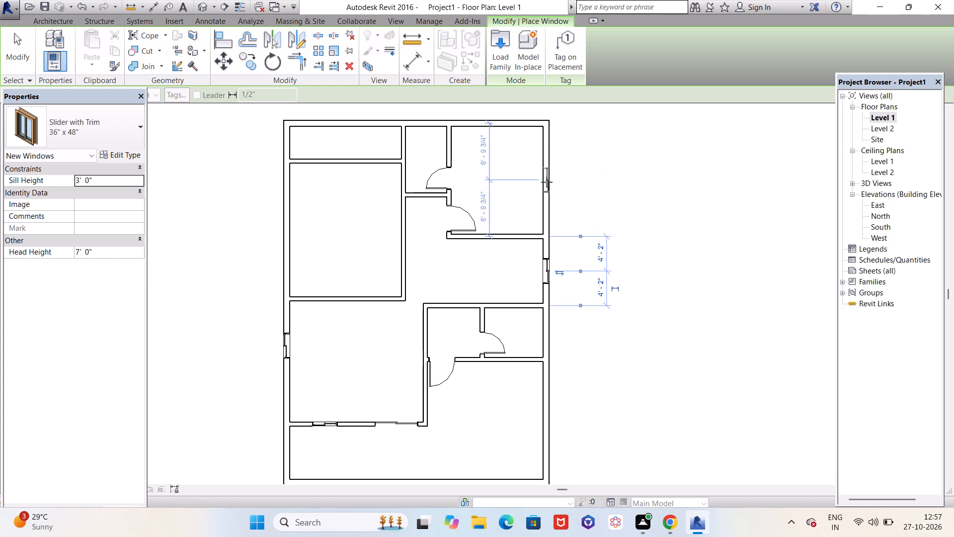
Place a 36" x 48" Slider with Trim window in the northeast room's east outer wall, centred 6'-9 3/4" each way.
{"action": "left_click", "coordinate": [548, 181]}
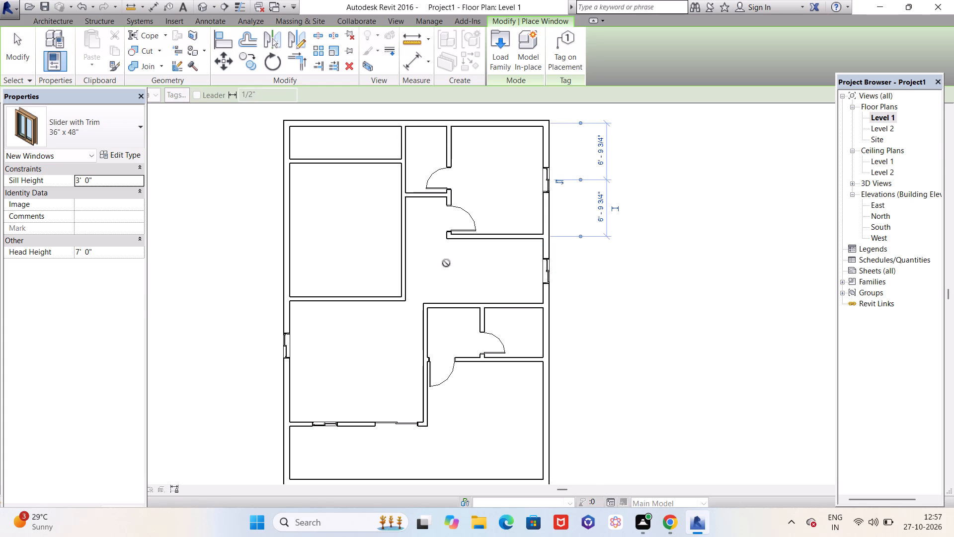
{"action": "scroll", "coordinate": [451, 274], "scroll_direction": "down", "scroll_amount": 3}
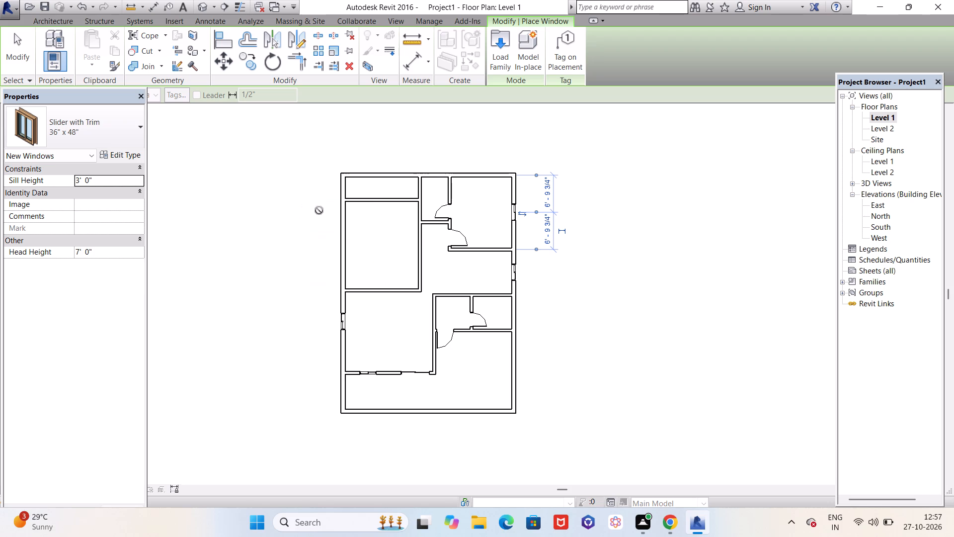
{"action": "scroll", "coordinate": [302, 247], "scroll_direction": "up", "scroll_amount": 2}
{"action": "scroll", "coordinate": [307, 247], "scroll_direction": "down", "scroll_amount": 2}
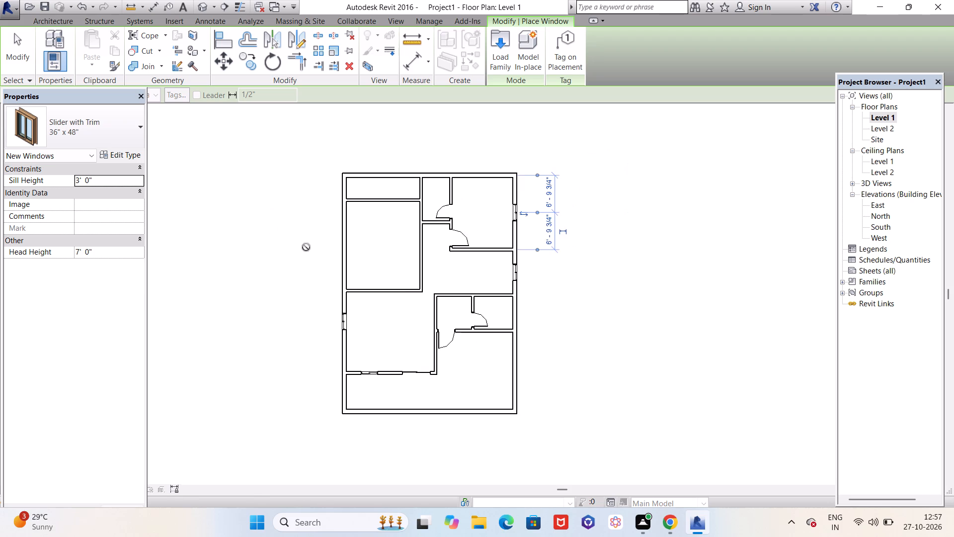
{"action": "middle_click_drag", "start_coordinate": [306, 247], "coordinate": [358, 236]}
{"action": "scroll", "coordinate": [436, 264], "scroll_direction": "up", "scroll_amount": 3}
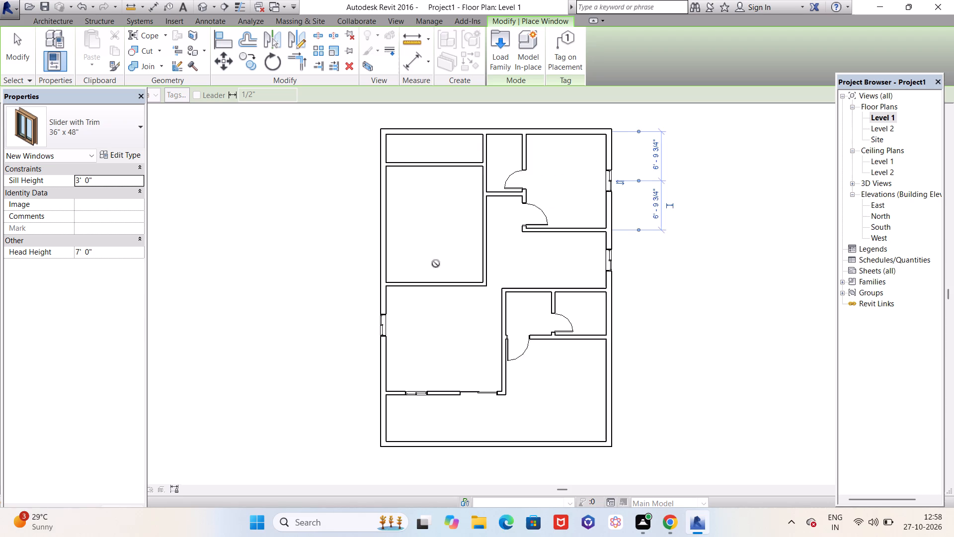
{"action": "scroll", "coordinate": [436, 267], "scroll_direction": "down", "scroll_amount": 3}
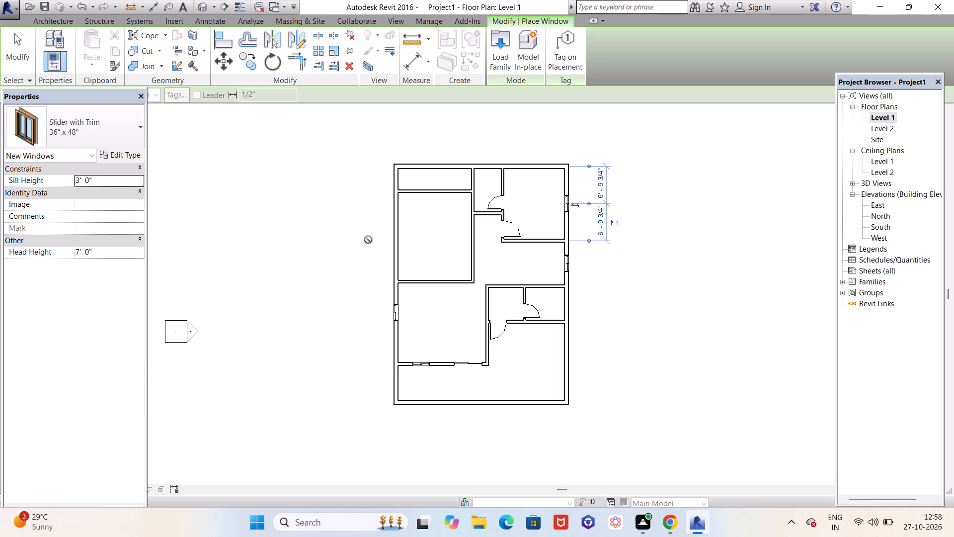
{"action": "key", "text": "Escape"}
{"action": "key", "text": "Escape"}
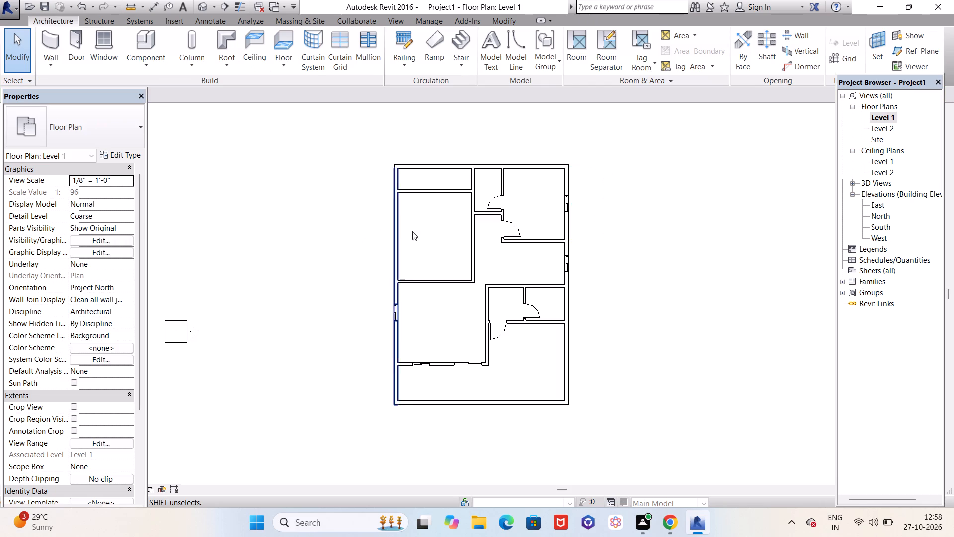
Open the 3D view and examine the placed windows and doors from several sides of the building.
{"action": "scroll", "coordinate": [440, 231], "scroll_direction": "down", "scroll_amount": 3}
{"action": "scroll", "coordinate": [440, 231], "scroll_direction": "up", "scroll_amount": 4}
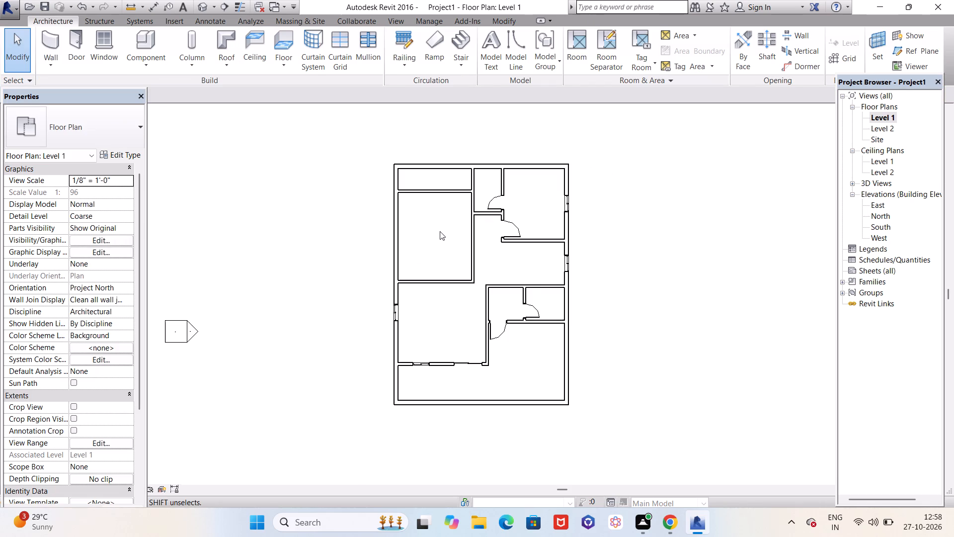
{"action": "left_click", "coordinate": [198, 8]}
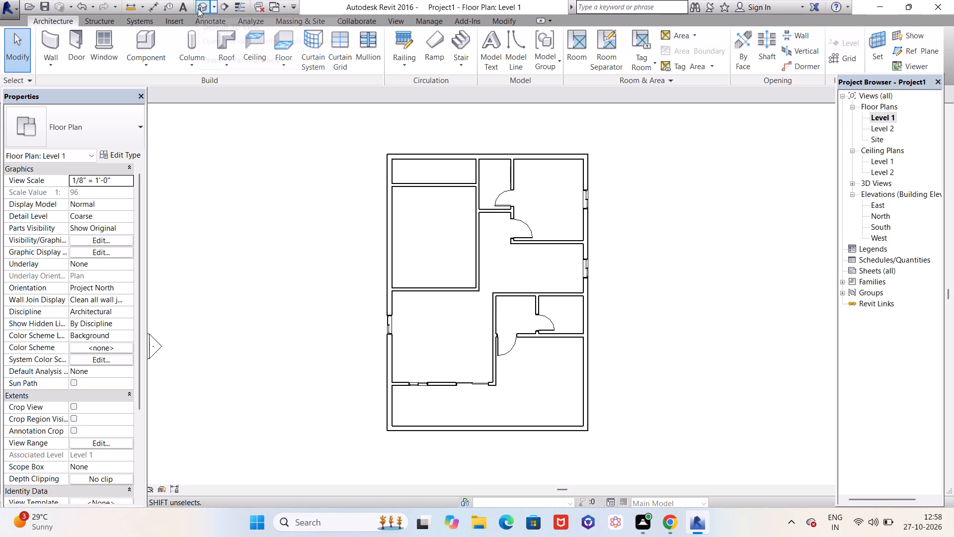
{"action": "scroll", "coordinate": [401, 250], "scroll_direction": "down", "scroll_amount": 6}
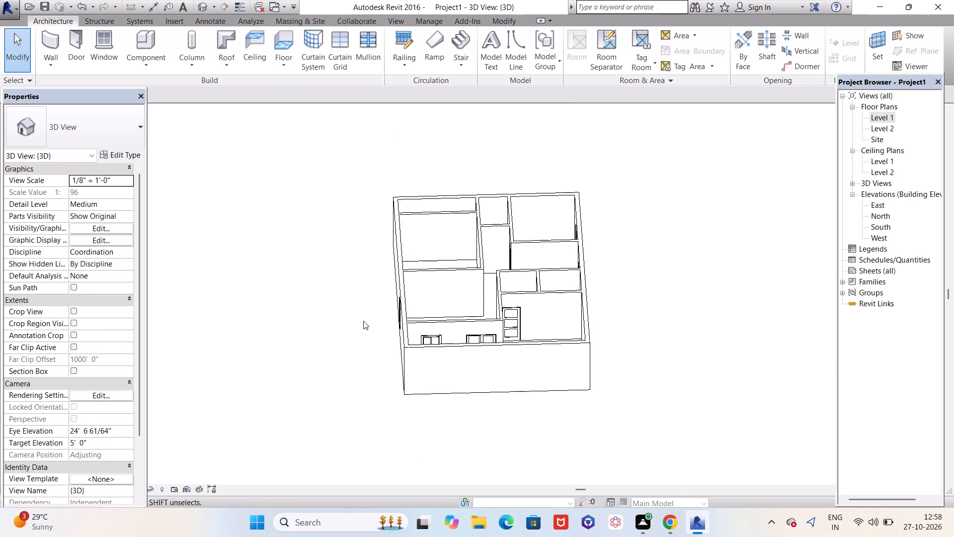
{"action": "middle_click_drag", "start_coordinate": [363, 321], "coordinate": [538, 239], "text": "shift"}
{"action": "scroll", "coordinate": [515, 318], "scroll_direction": "up", "scroll_amount": 11}
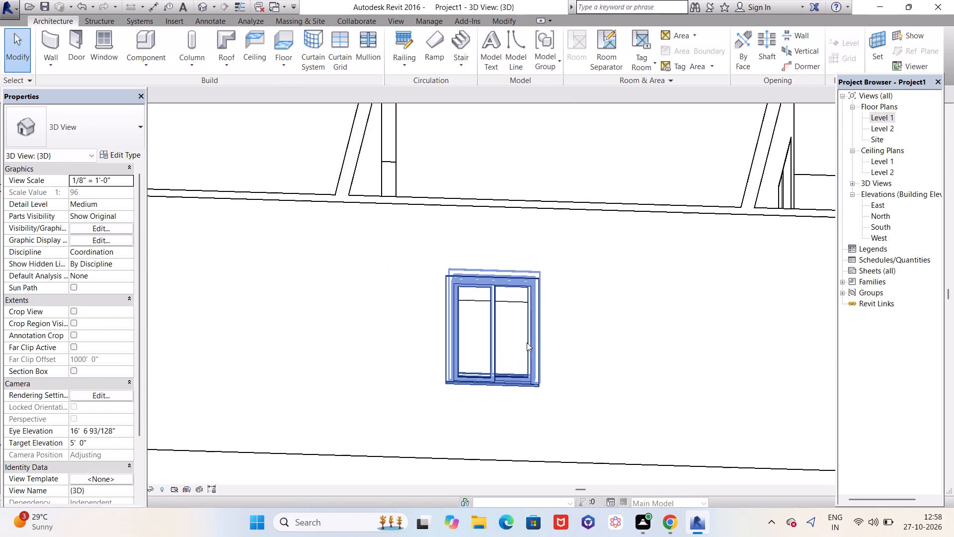
{"action": "scroll", "coordinate": [496, 381], "scroll_direction": "up", "scroll_amount": 5}
{"action": "scroll", "coordinate": [528, 383], "scroll_direction": "down", "scroll_amount": 7}
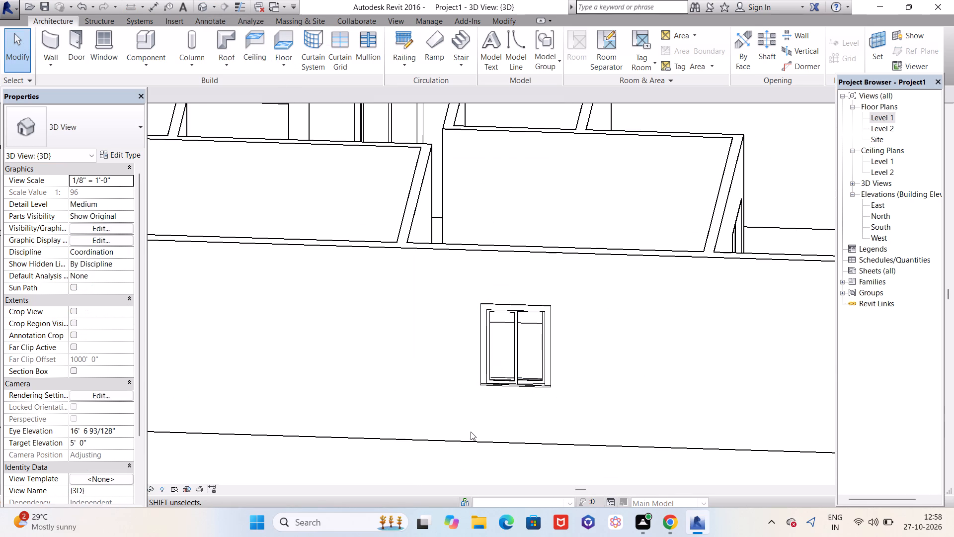
{"action": "scroll", "coordinate": [522, 425], "scroll_direction": "down", "scroll_amount": 6}
{"action": "middle_click_drag", "start_coordinate": [316, 378], "coordinate": [617, 344], "text": "shift"}
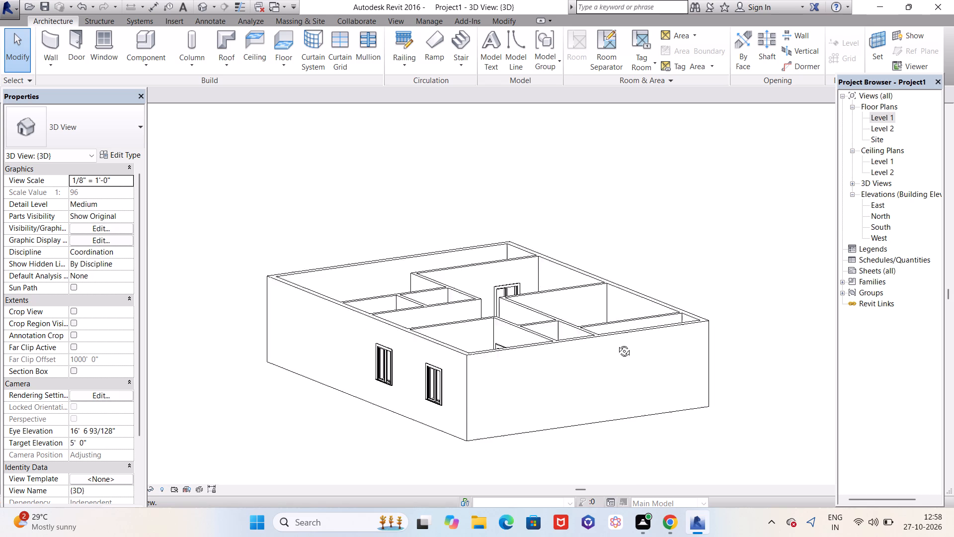
{"action": "middle_click_drag", "start_coordinate": [617, 344], "coordinate": [609, 347], "text": "shift"}
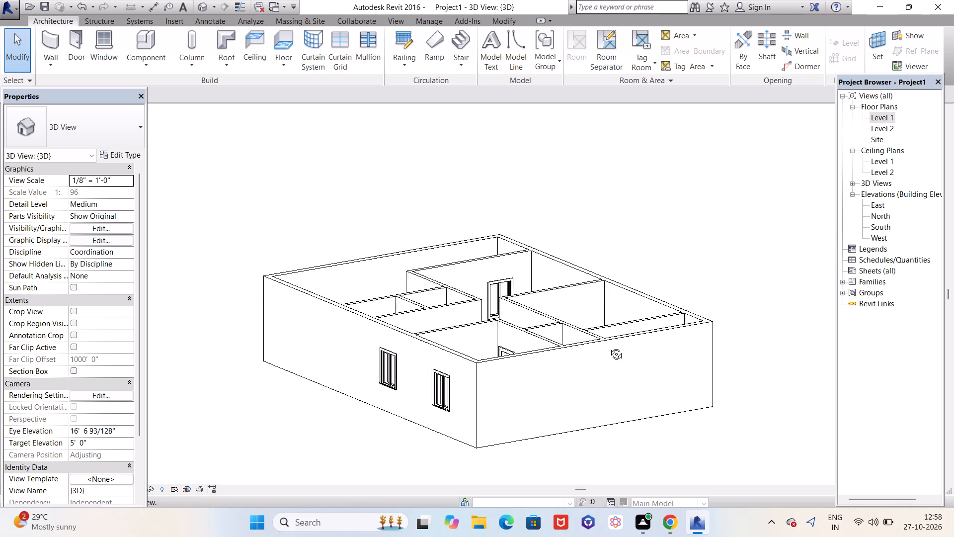
{"action": "middle_click_drag", "start_coordinate": [609, 347], "coordinate": [327, 469], "text": "shift"}
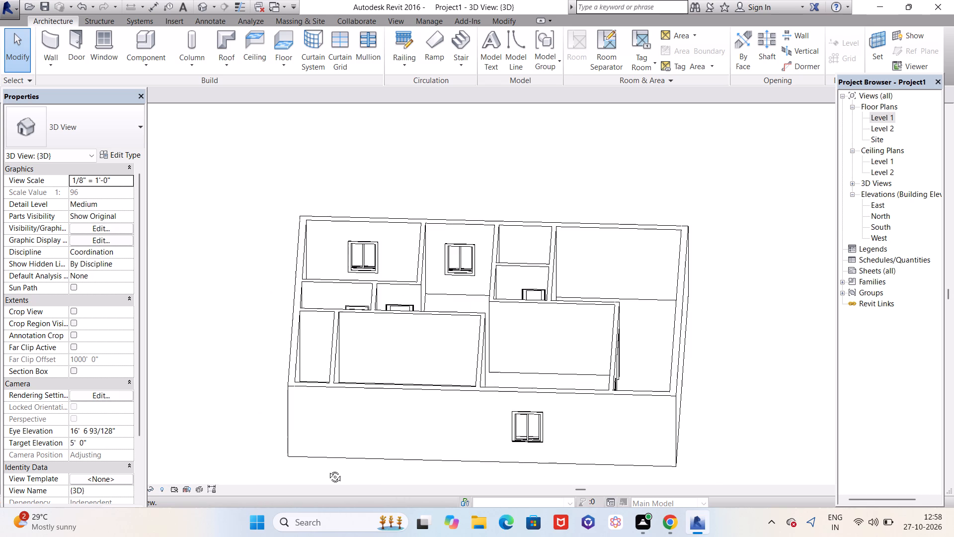
{"action": "middle_click_drag", "start_coordinate": [327, 469], "coordinate": [123, 427], "text": "shift"}
{"action": "scroll", "coordinate": [431, 330], "scroll_direction": "down", "scroll_amount": 9}
{"action": "middle_click_drag", "start_coordinate": [447, 315], "coordinate": [468, 431], "text": "shift"}
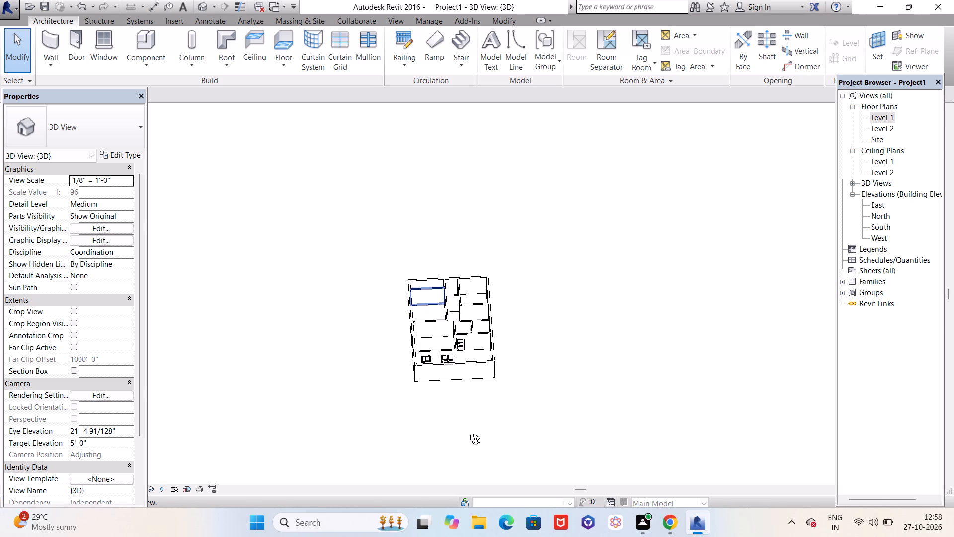
{"action": "middle_click_drag", "start_coordinate": [468, 431], "coordinate": [467, 436], "text": "shift"}
{"action": "scroll", "coordinate": [470, 349], "scroll_direction": "up", "scroll_amount": 4}
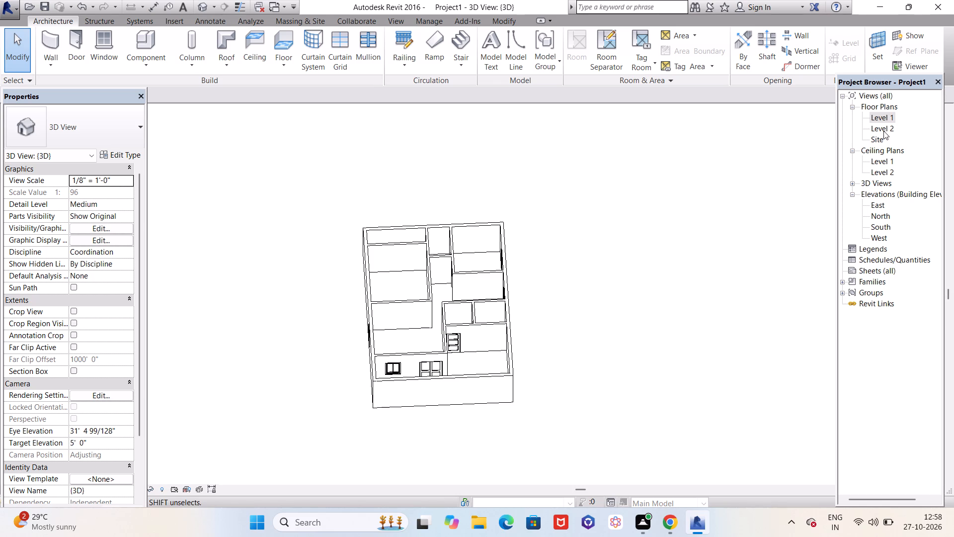
Return to the Level 1 floor plan and examine the southern part of the building.
{"action": "left_click", "coordinate": [883, 118]}
{"action": "left_click", "coordinate": [883, 118]}
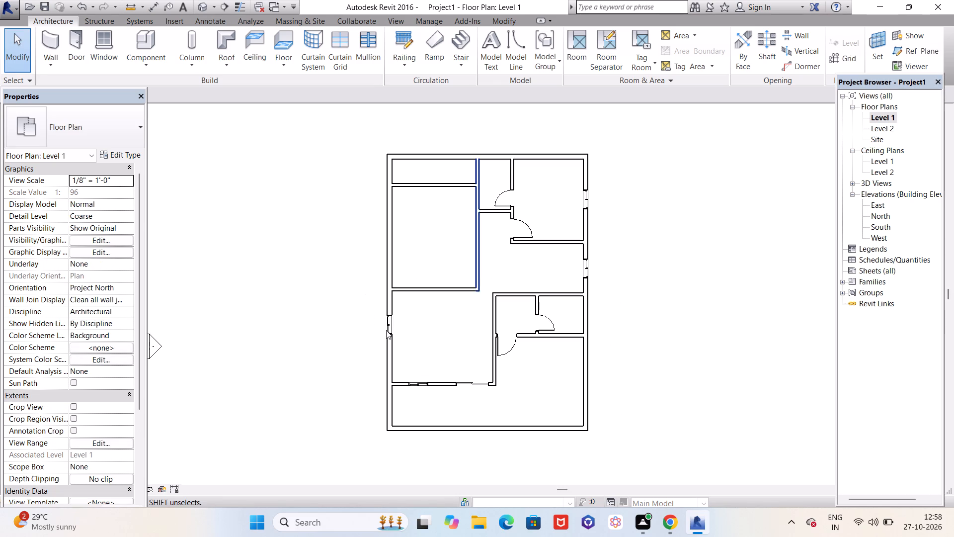
{"action": "scroll", "coordinate": [490, 260], "scroll_direction": "down", "scroll_amount": 4}
{"action": "scroll", "coordinate": [460, 340], "scroll_direction": "up", "scroll_amount": 6}
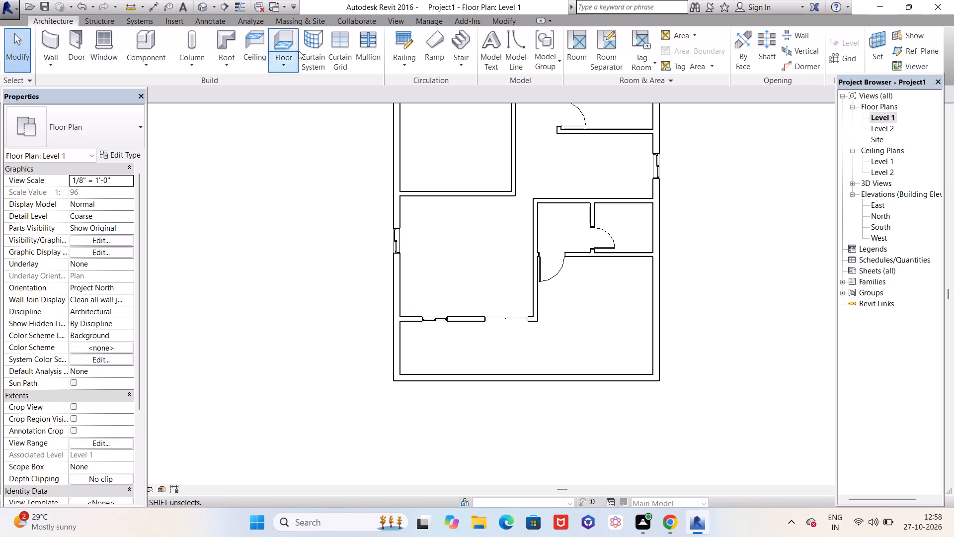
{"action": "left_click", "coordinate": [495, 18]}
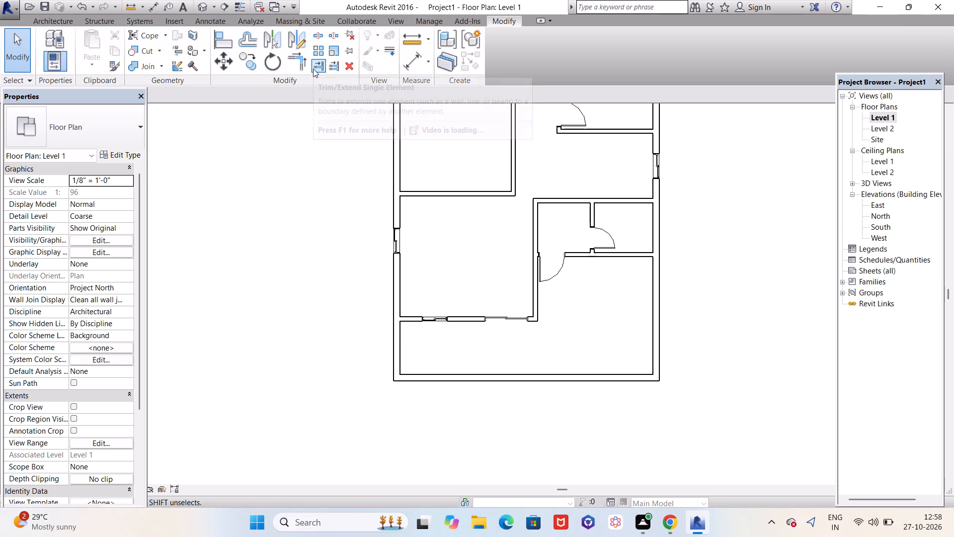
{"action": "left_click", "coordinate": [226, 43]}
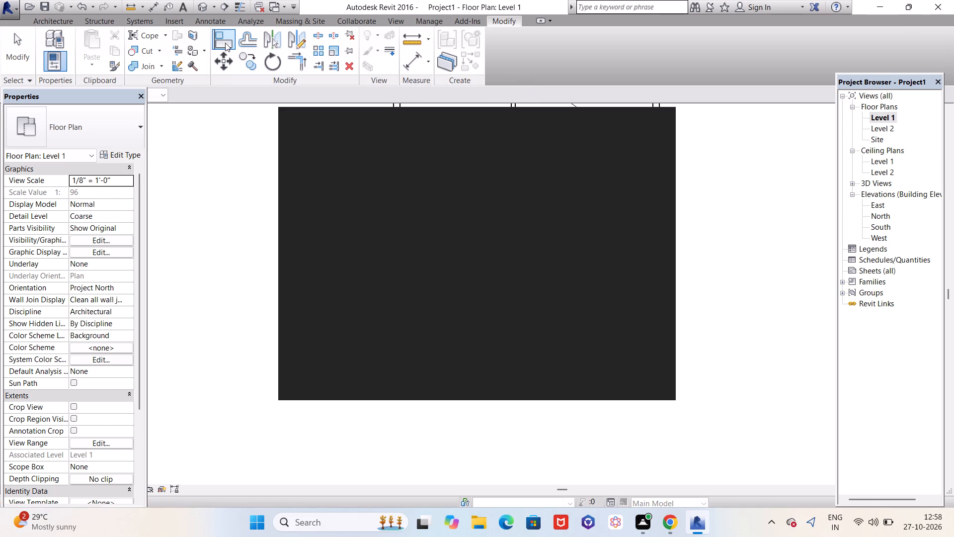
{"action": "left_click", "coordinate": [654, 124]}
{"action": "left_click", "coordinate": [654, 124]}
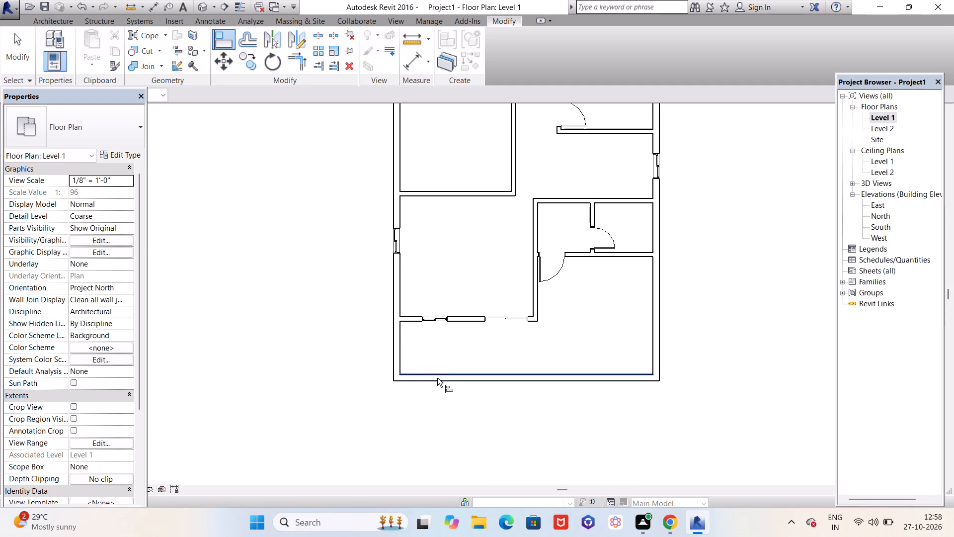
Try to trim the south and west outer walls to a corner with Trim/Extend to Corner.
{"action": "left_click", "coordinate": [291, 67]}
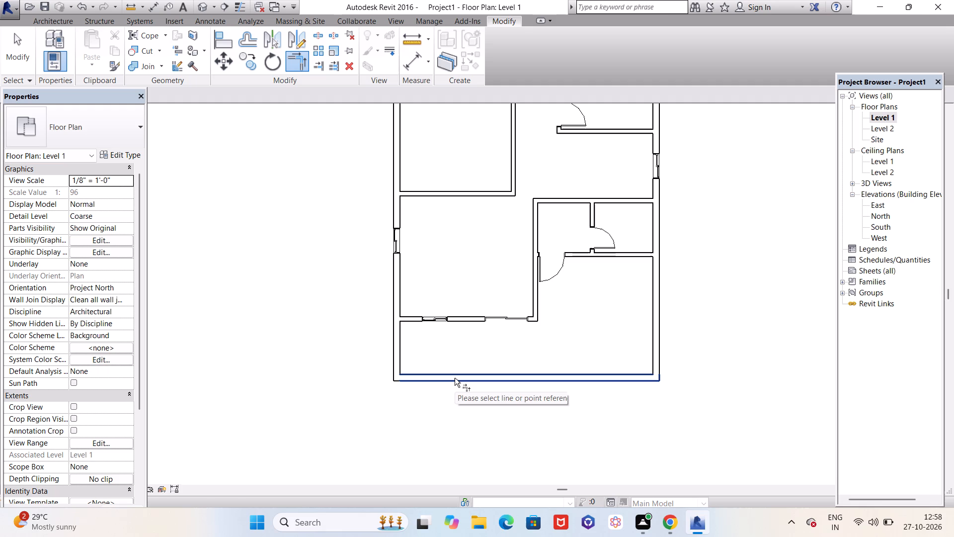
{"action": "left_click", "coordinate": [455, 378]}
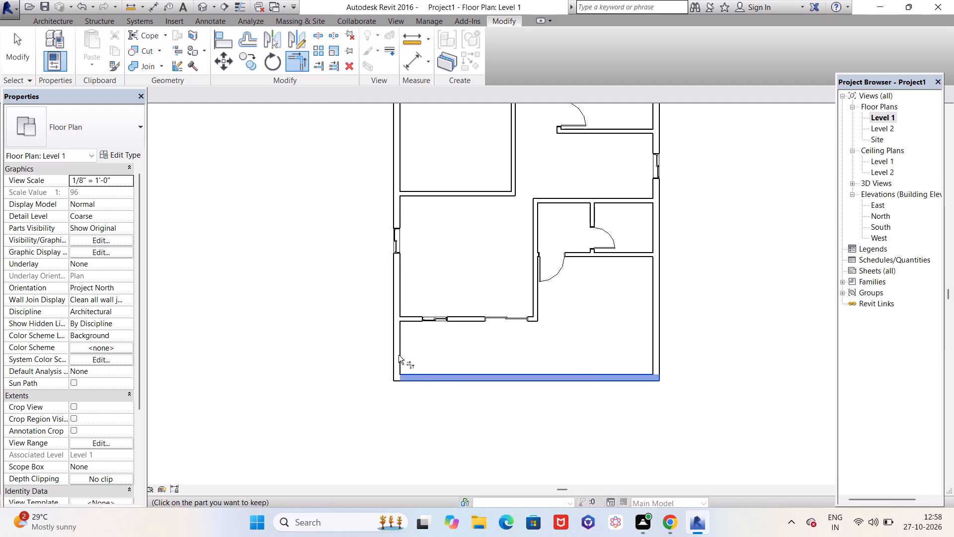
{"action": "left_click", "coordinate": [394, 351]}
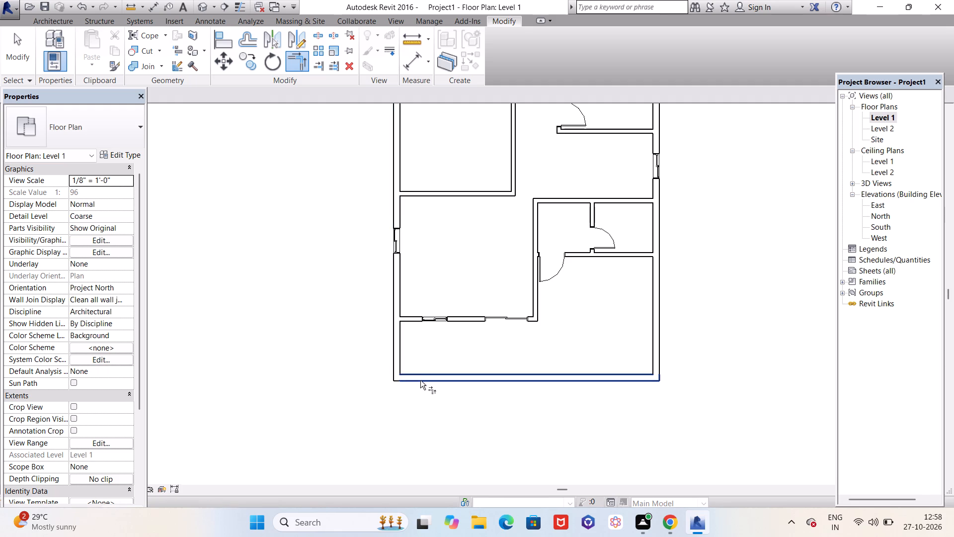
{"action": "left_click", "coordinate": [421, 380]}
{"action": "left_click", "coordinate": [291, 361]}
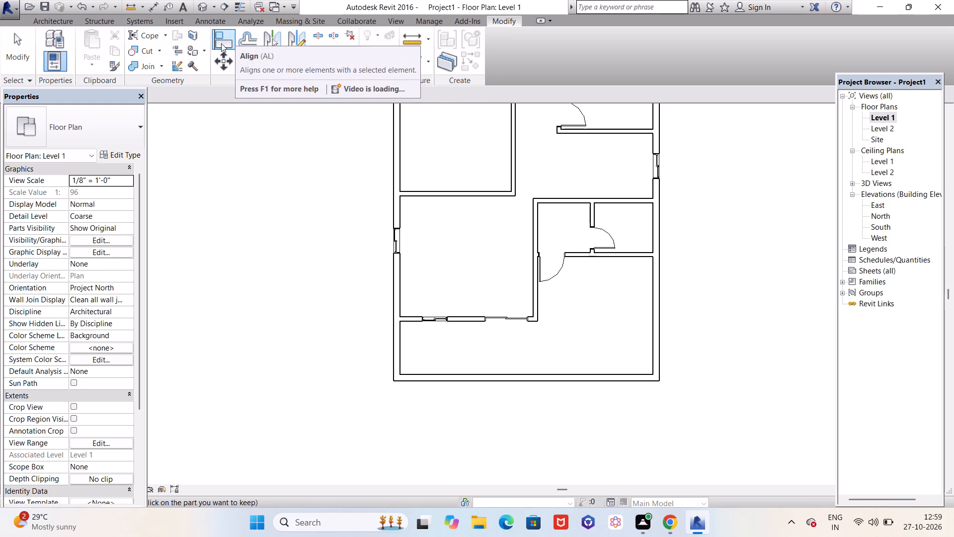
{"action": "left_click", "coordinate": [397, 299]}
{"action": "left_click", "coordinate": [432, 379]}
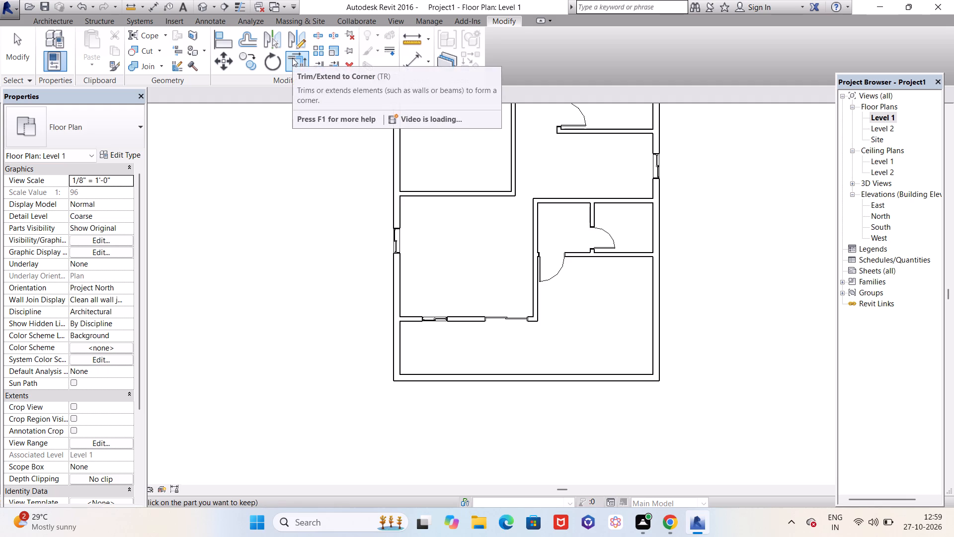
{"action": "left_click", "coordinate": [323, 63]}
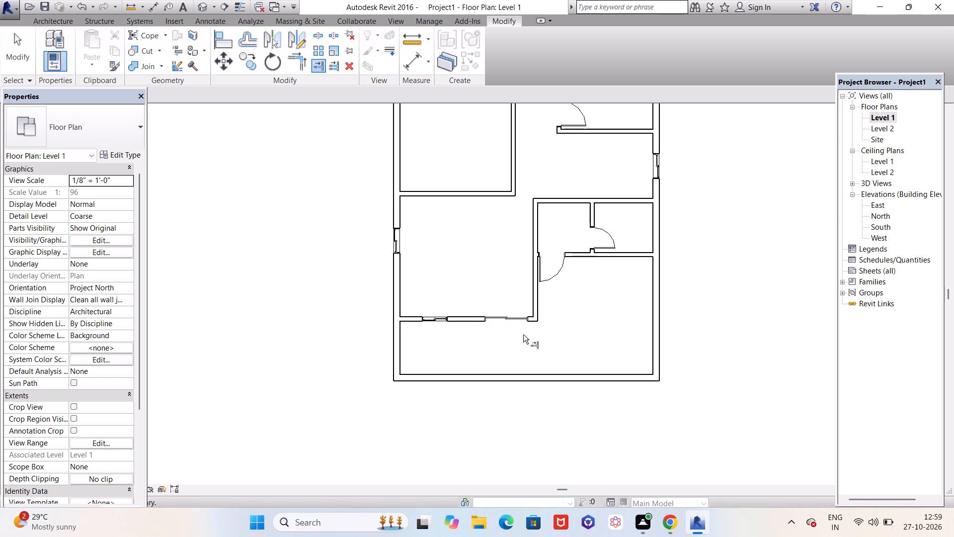
Undo the recent edits on Level 1 back past the placement of all four 36" x 48" Slider with Trim windows.
{"action": "key", "text": "ctrl+z"}
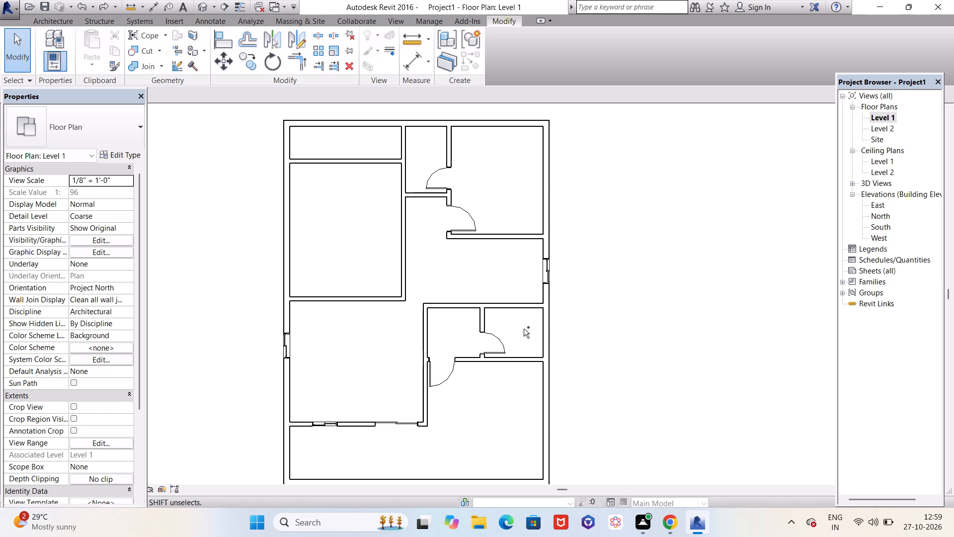
{"action": "key", "text": "ctrl+z"}
{"action": "scroll", "coordinate": [523, 328], "scroll_direction": "down", "scroll_amount": 5}
{"action": "scroll", "coordinate": [499, 368], "scroll_direction": "up", "scroll_amount": 3}
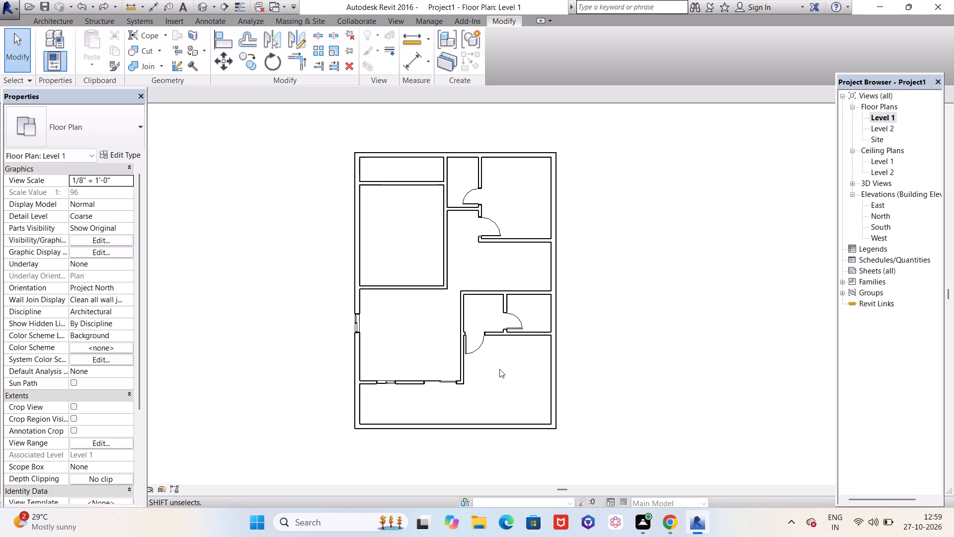
{"action": "key", "text": "ctrl+z"}
{"action": "key", "text": "ctrl+z"}
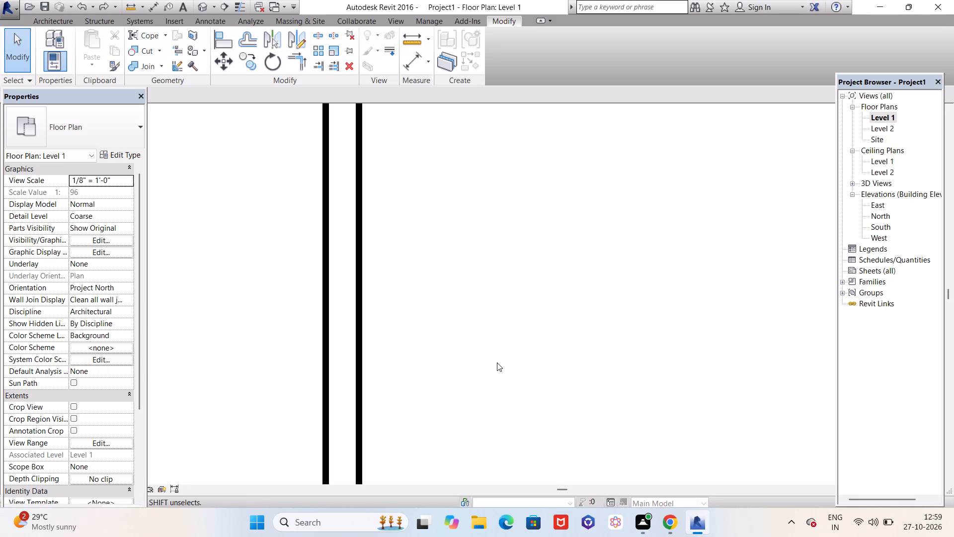
{"action": "scroll", "coordinate": [495, 366], "scroll_direction": "down", "scroll_amount": 17}
{"action": "scroll", "coordinate": [533, 411], "scroll_direction": "up", "scroll_amount": 6}
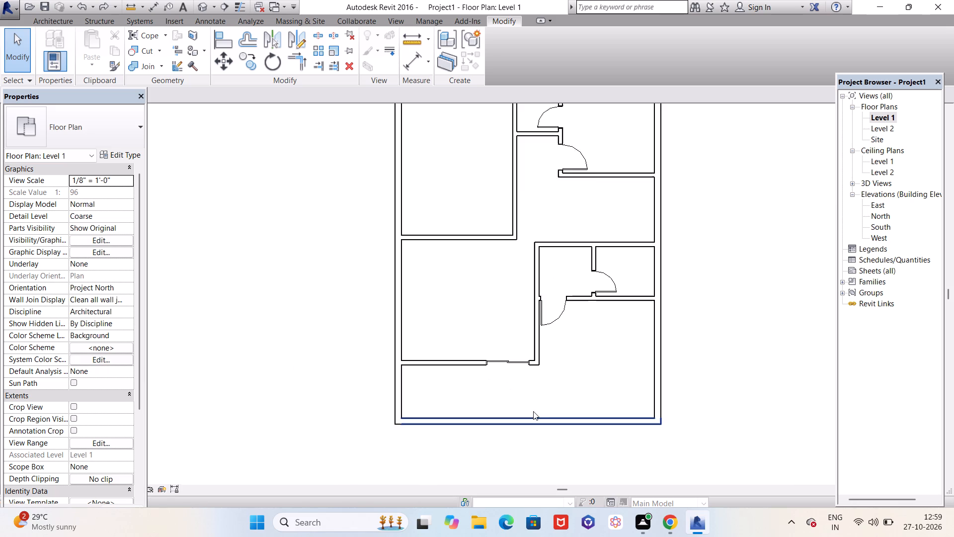
{"action": "scroll", "coordinate": [537, 377], "scroll_direction": "up", "scroll_amount": 2}
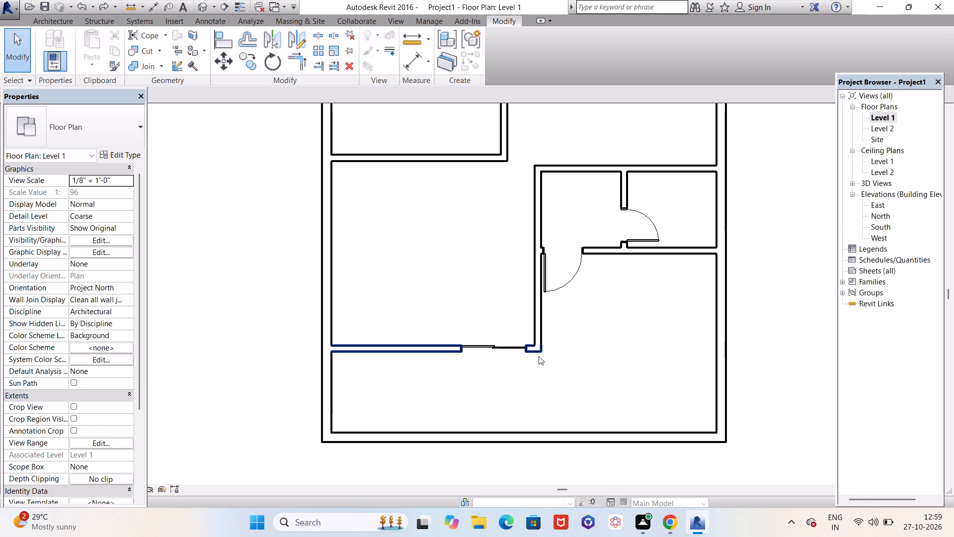
{"action": "key", "text": "ctrl+z"}
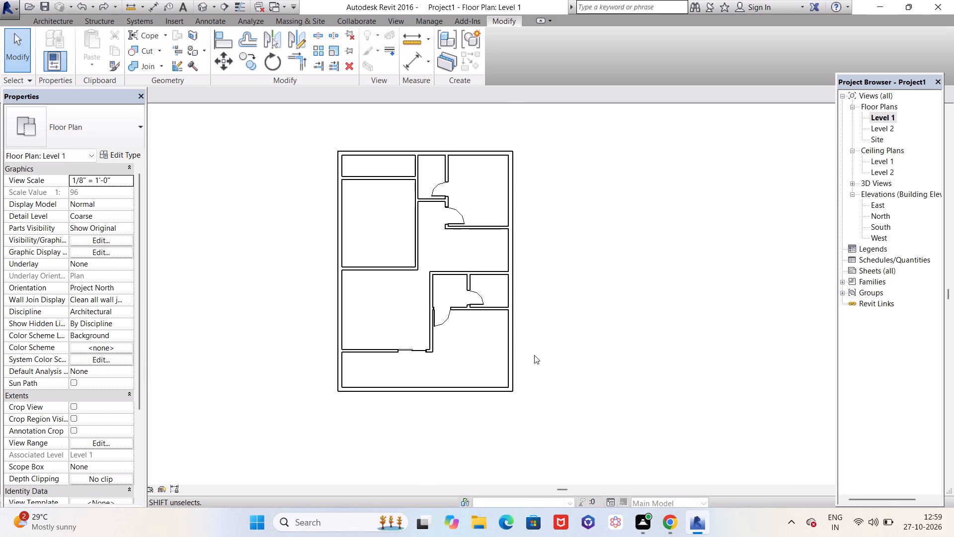
{"action": "key", "text": "grave"}
{"action": "key", "text": "Escape"}
{"action": "key", "text": "Escape"}
{"action": "key", "text": "Escape"}
{"action": "key", "text": "ctrl+z"}
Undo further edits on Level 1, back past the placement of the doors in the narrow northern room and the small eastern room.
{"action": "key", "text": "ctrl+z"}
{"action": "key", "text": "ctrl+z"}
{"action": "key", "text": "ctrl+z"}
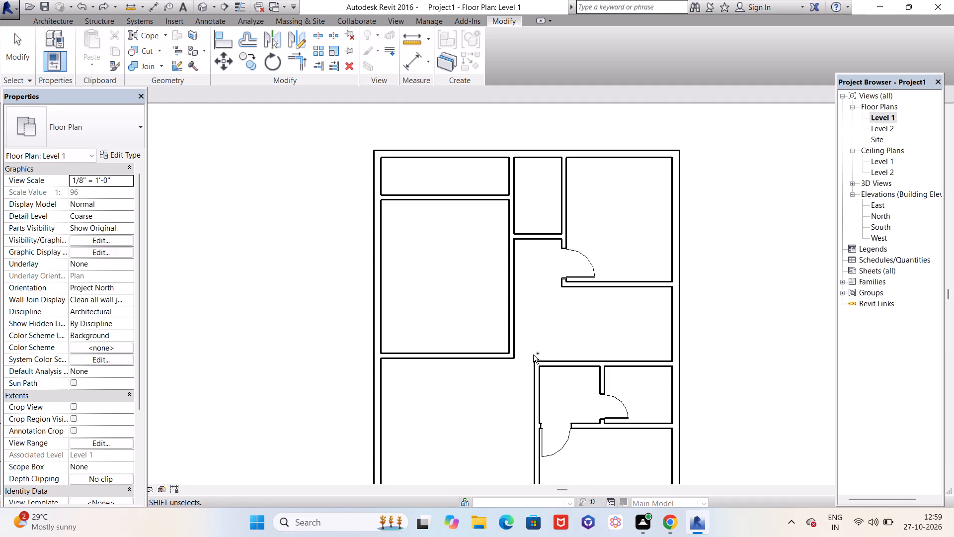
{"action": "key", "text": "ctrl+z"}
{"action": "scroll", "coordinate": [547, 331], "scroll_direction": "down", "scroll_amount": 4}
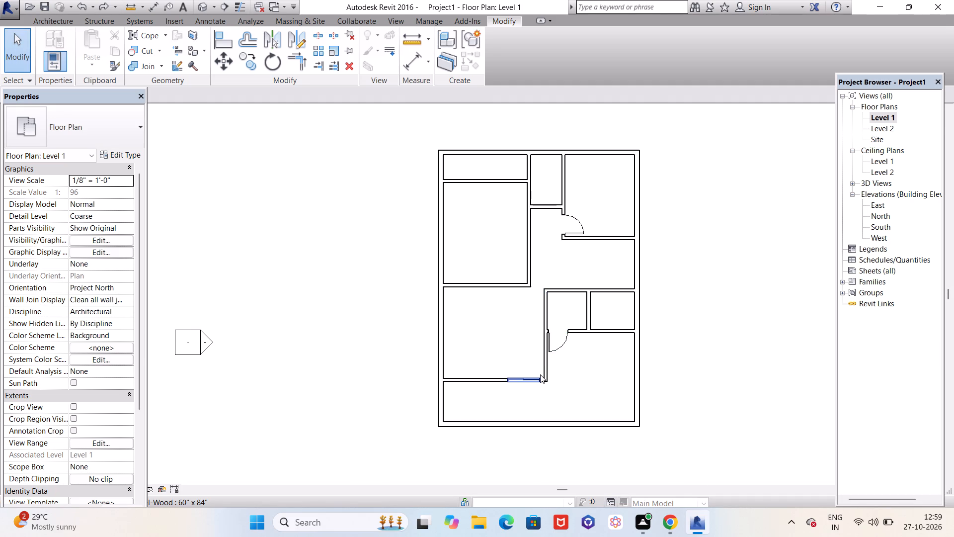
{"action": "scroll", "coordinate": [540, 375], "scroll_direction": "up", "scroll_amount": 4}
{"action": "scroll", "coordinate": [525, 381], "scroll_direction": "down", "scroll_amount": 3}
Redo all the undone edits on Level 1, including the doors and the four 36" x 48" Slider with Trim windows.
{"action": "key", "text": "ctrl+y"}
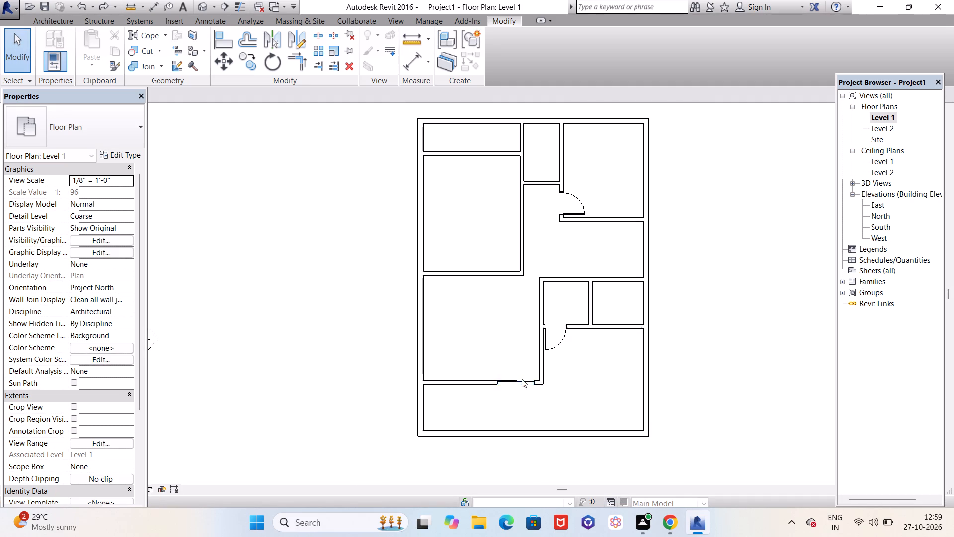
{"action": "key", "text": "ctrl+y"}
{"action": "key", "text": "ctrl+y"}
{"action": "key", "text": "ctrl+y"}
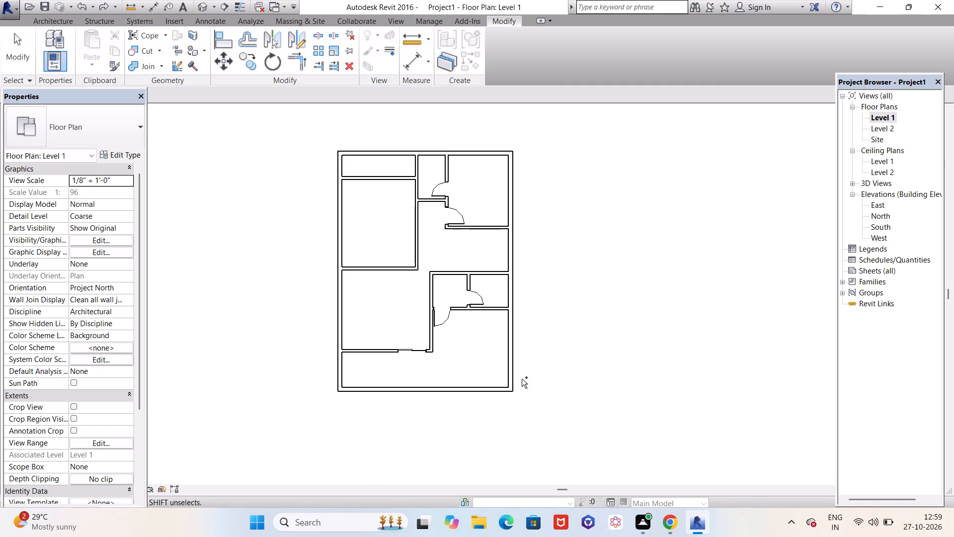
{"action": "key", "text": "ctrl+y"}
{"action": "key", "text": "ctrl+y"}
{"action": "key", "text": "ctrl+y"}
{"action": "key", "text": "ctrl+y"}
{"action": "key", "text": "ctrl+y"}
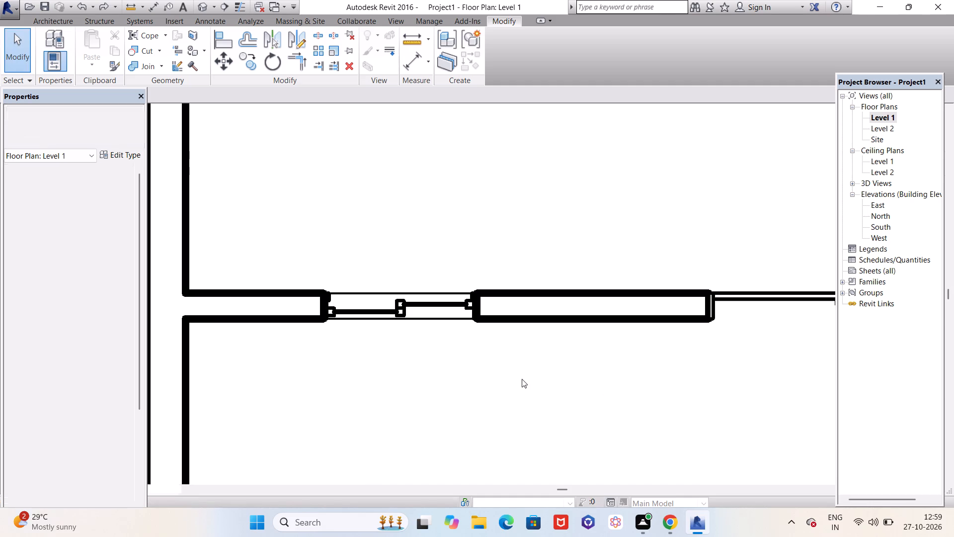
{"action": "key", "text": "ctrl+y"}
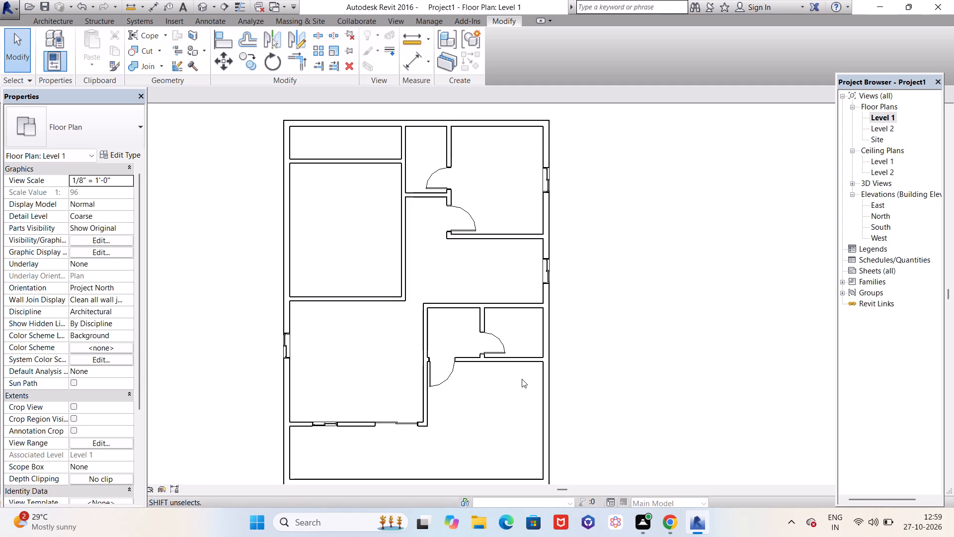
Trim the north-south partition beside the sliding door and the south outer wall to a corner, keeping the south wall's eastern part.
{"action": "scroll", "coordinate": [417, 438], "scroll_direction": "up", "scroll_amount": 3}
{"action": "middle_click_drag", "start_coordinate": [420, 437], "coordinate": [450, 331]}
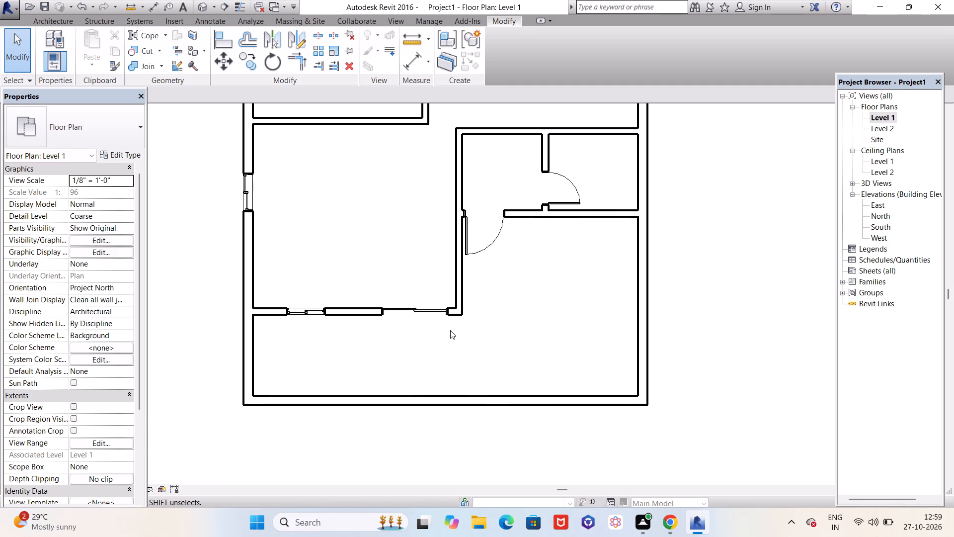
{"action": "scroll", "coordinate": [450, 328], "scroll_direction": "up", "scroll_amount": 3}
{"action": "scroll", "coordinate": [512, 311], "scroll_direction": "down", "scroll_amount": 4}
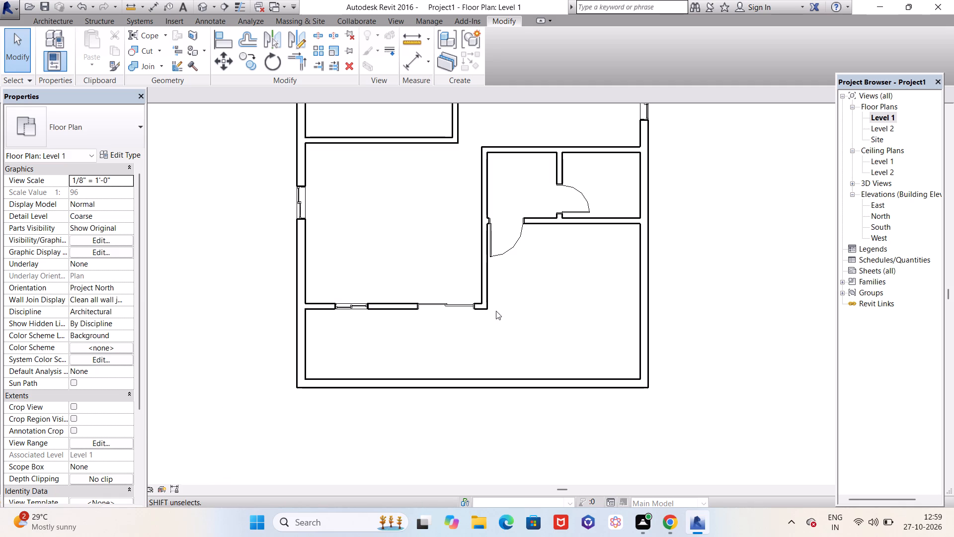
{"action": "scroll", "coordinate": [469, 317], "scroll_direction": "up", "scroll_amount": 6}
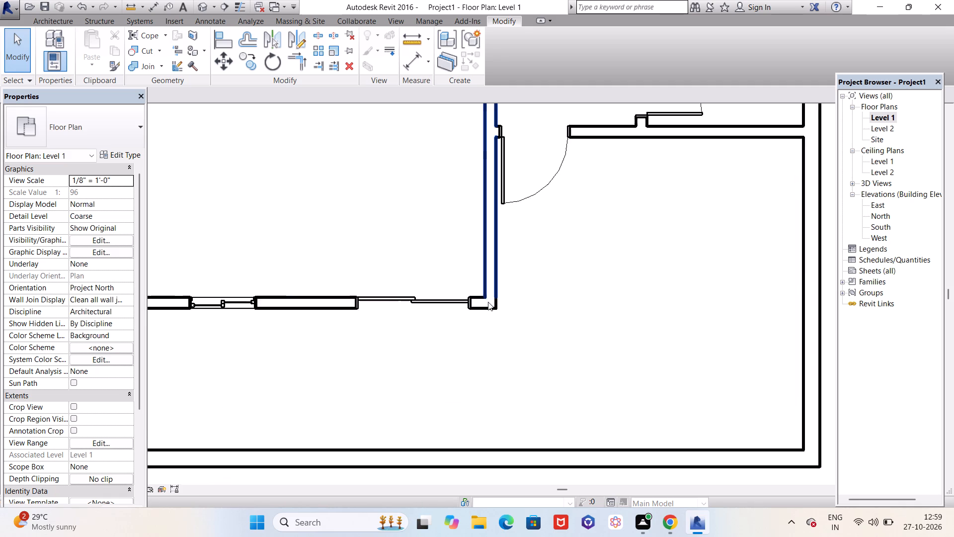
{"action": "scroll", "coordinate": [495, 393], "scroll_direction": "down", "scroll_amount": 5}
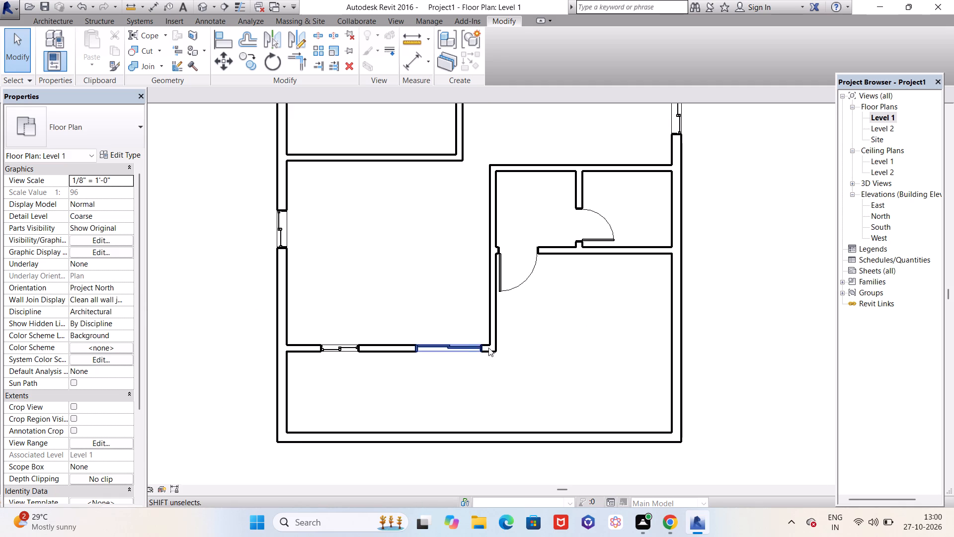
{"action": "scroll", "coordinate": [488, 348], "scroll_direction": "down", "scroll_amount": 2}
{"action": "middle_click_drag", "start_coordinate": [585, 322], "coordinate": [632, 265]}
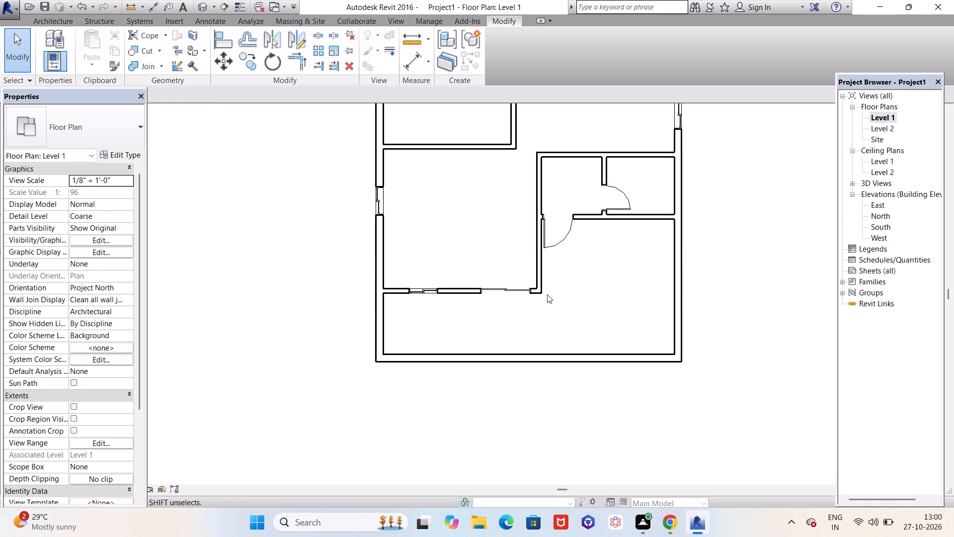
{"action": "scroll", "coordinate": [525, 308], "scroll_direction": "up", "scroll_amount": 4}
{"action": "scroll", "coordinate": [558, 283], "scroll_direction": "up", "scroll_amount": 2}
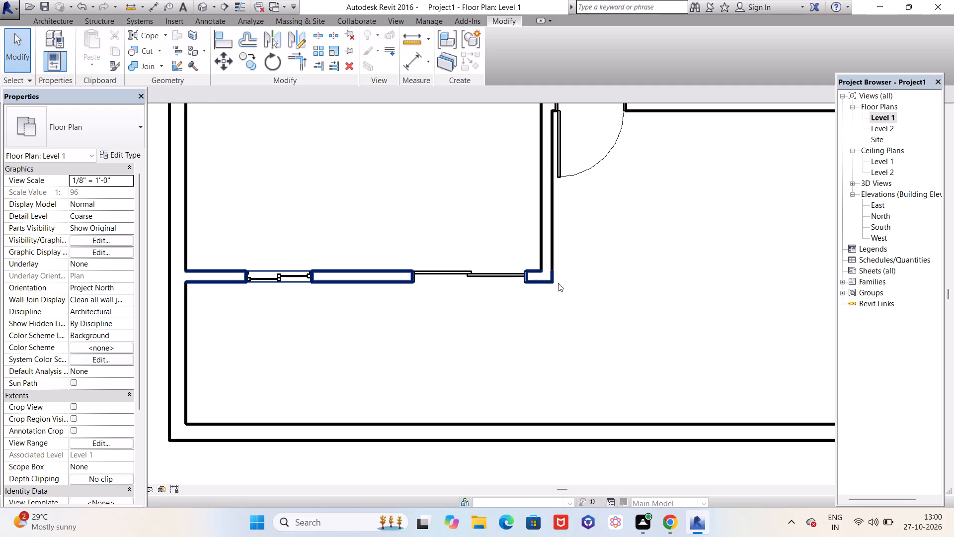
{"action": "left_click", "coordinate": [295, 56]}
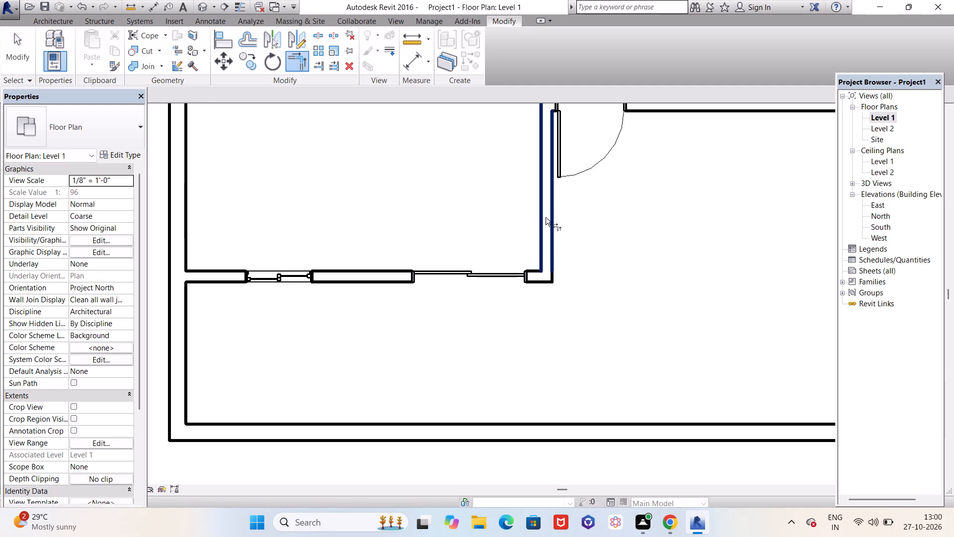
{"action": "left_click", "coordinate": [550, 221]}
{"action": "left_click", "coordinate": [611, 433]}
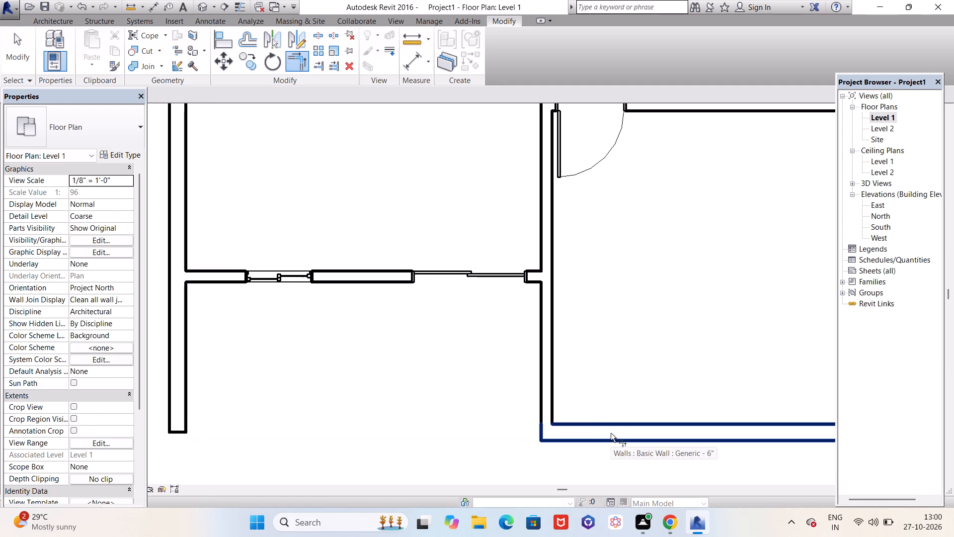
Trim the partition holding the slider window and sliding door to a corner with the west outer wall, keeping its northern part.
{"action": "scroll", "coordinate": [486, 391], "scroll_direction": "down", "scroll_amount": 5}
{"action": "middle_click_drag", "start_coordinate": [450, 397], "coordinate": [470, 373]}
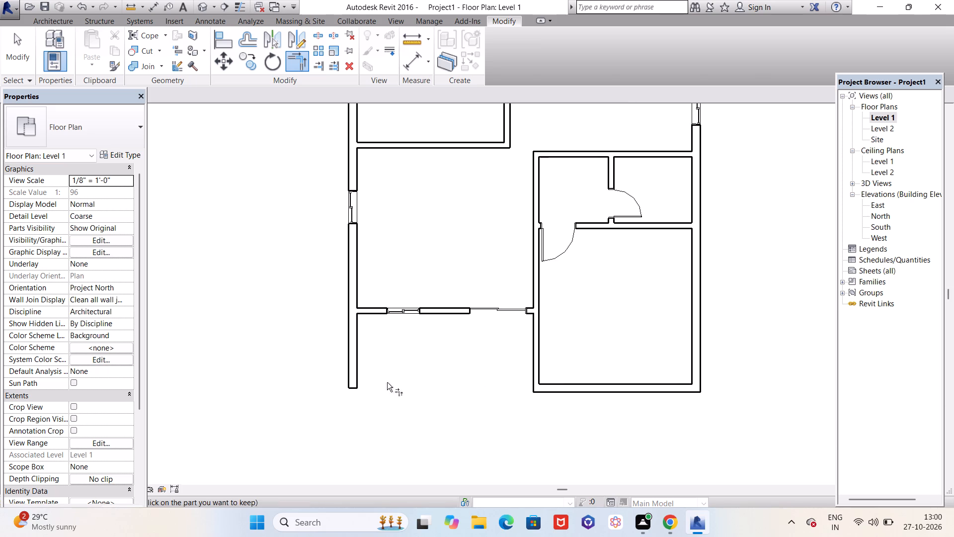
{"action": "scroll", "coordinate": [331, 354], "scroll_direction": "up", "scroll_amount": 2}
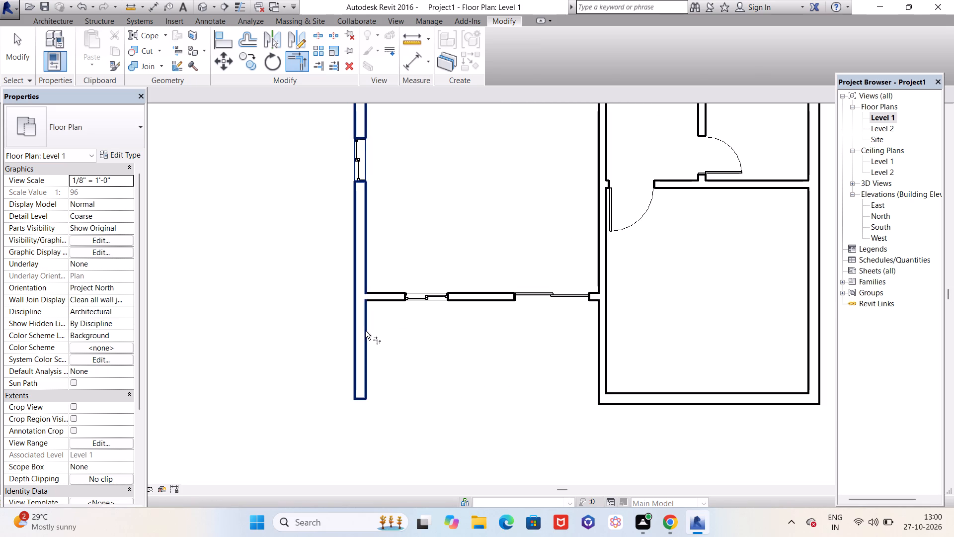
{"action": "left_click", "coordinate": [394, 296]}
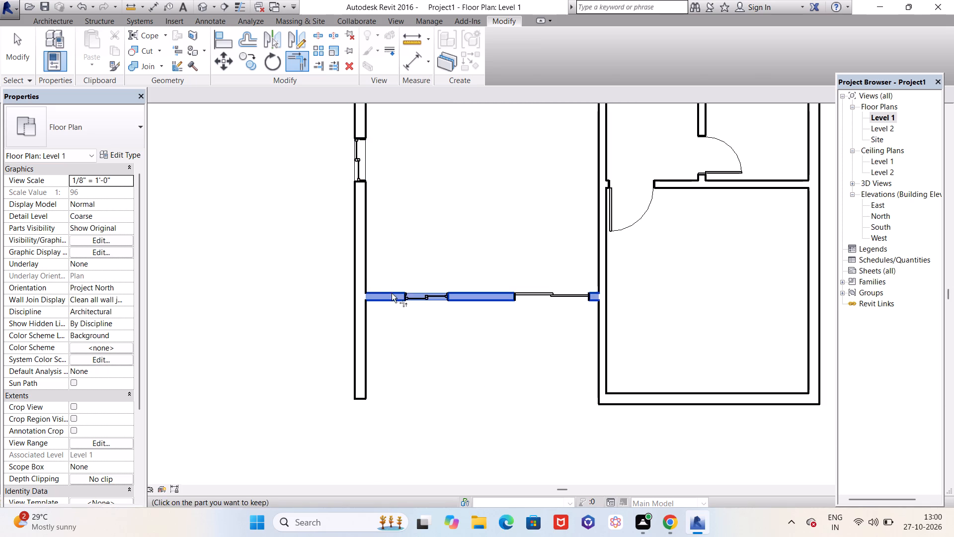
{"action": "left_click", "coordinate": [363, 262]}
{"action": "scroll", "coordinate": [401, 397], "scroll_direction": "down", "scroll_amount": 4}
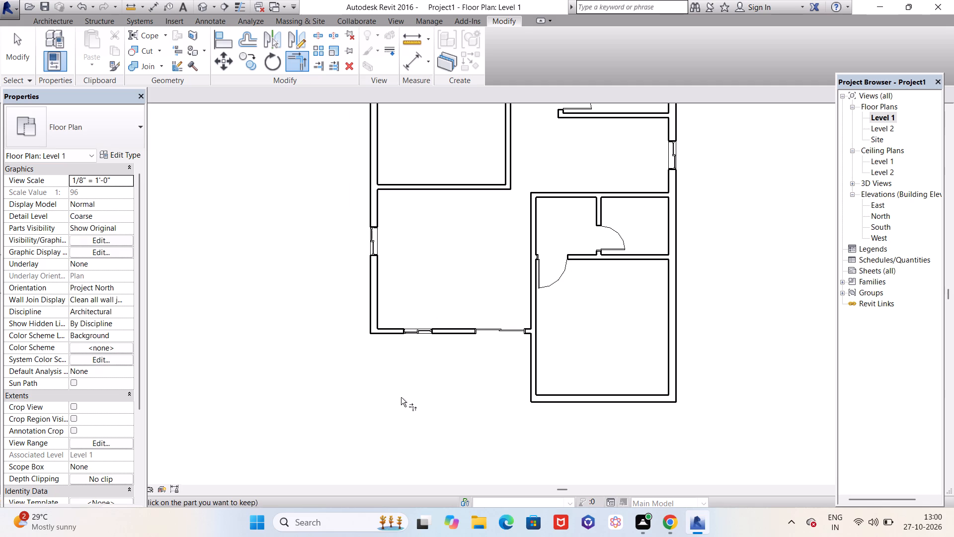
{"action": "key", "text": "Escape"}
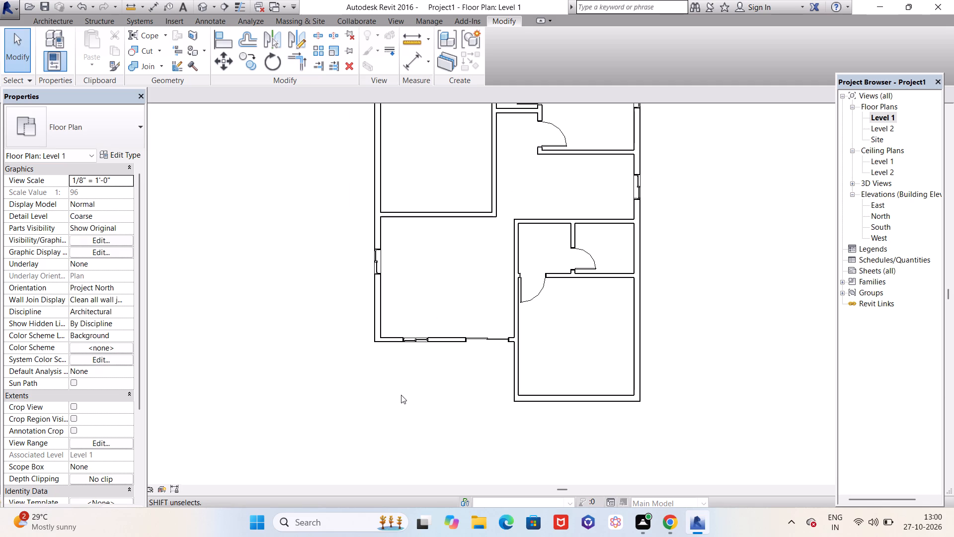
Place two Fixed 36" x 48" windows in the southeast room: south wall, 6'-0" from its west partition; east wall, 3'-0" from its north partition.
{"action": "scroll", "coordinate": [401, 395], "scroll_direction": "down", "scroll_amount": 4}
{"action": "middle_click_drag", "start_coordinate": [401, 395], "coordinate": [414, 398]}
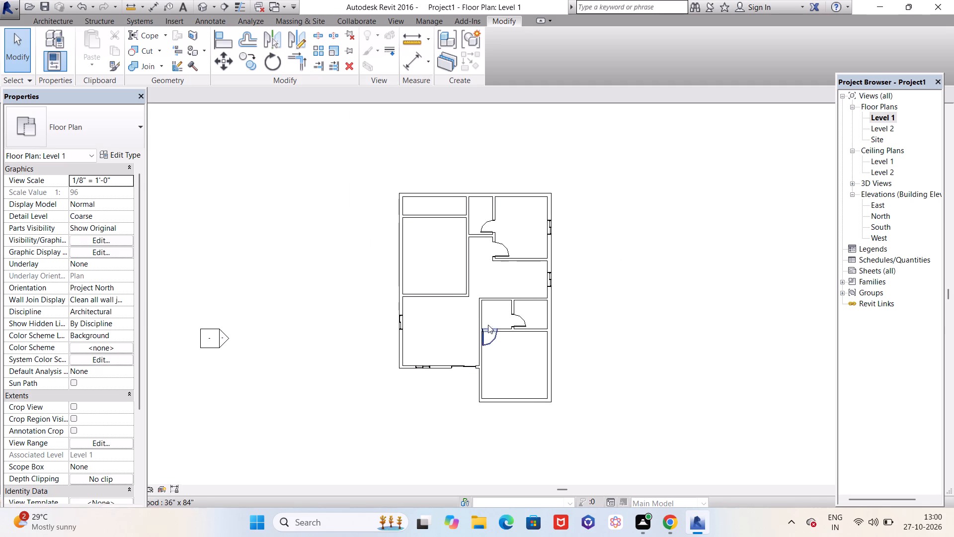
{"action": "scroll", "coordinate": [509, 261], "scroll_direction": "up", "scroll_amount": 4}
{"action": "scroll", "coordinate": [431, 279], "scroll_direction": "down", "scroll_amount": 3}
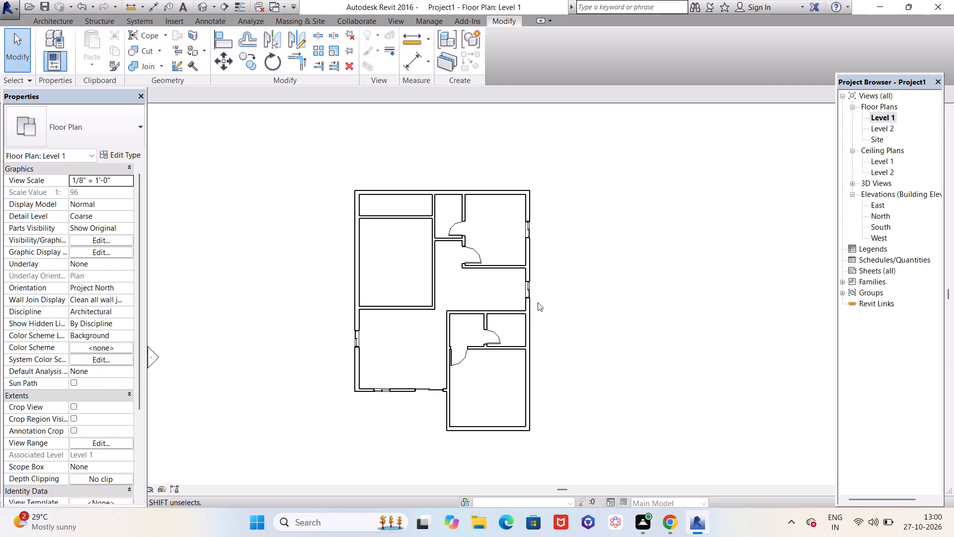
{"action": "left_click", "coordinate": [56, 20]}
{"action": "left_click", "coordinate": [93, 35]}
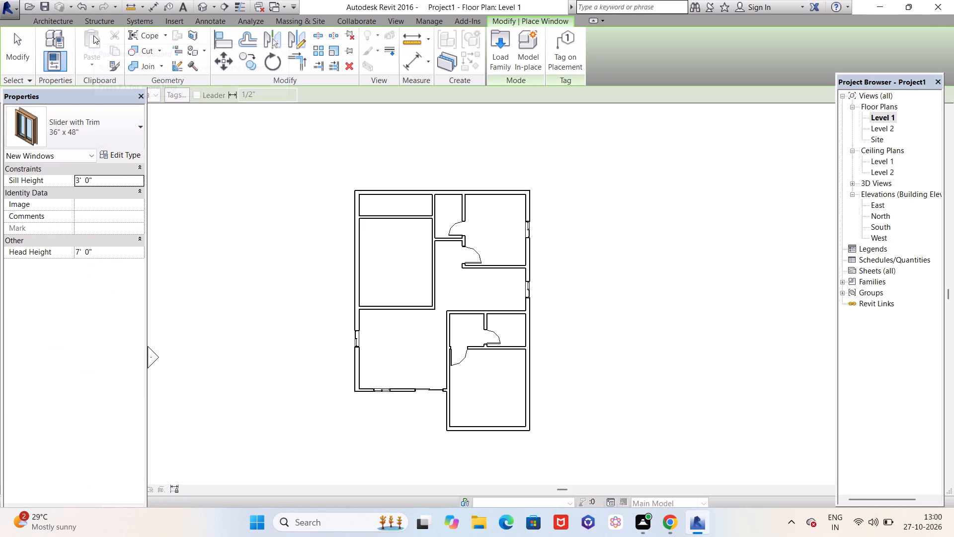
{"action": "left_click", "coordinate": [66, 124]}
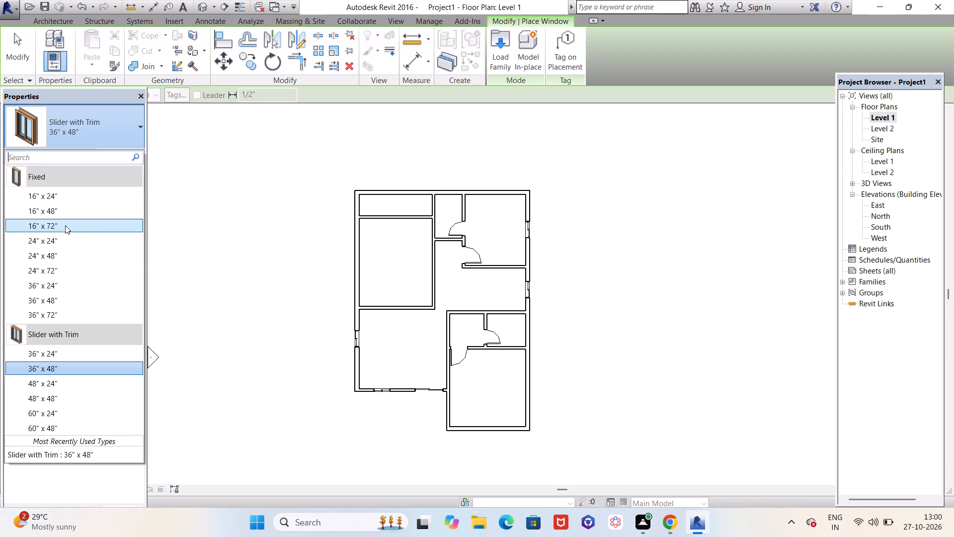
{"action": "left_click", "coordinate": [54, 299]}
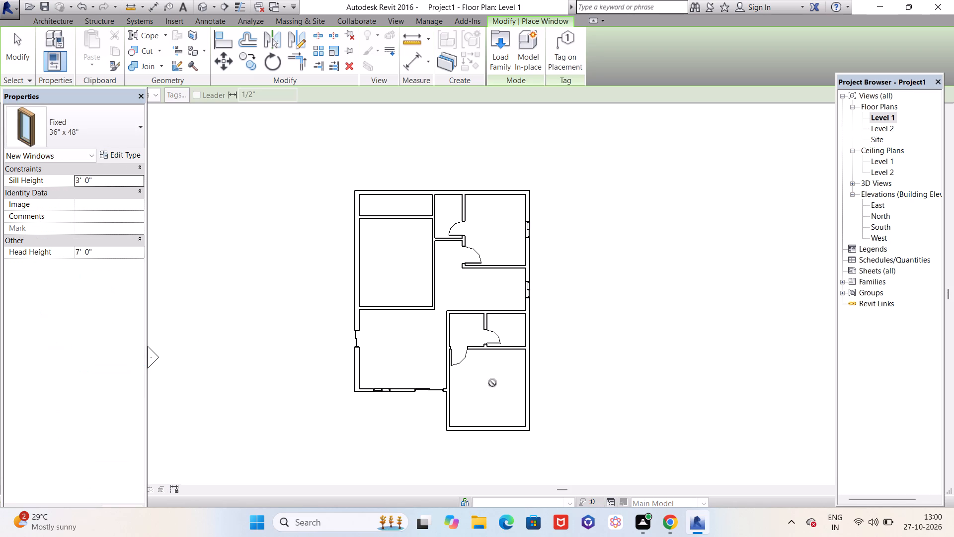
{"action": "scroll", "coordinate": [523, 395], "scroll_direction": "up", "scroll_amount": 3}
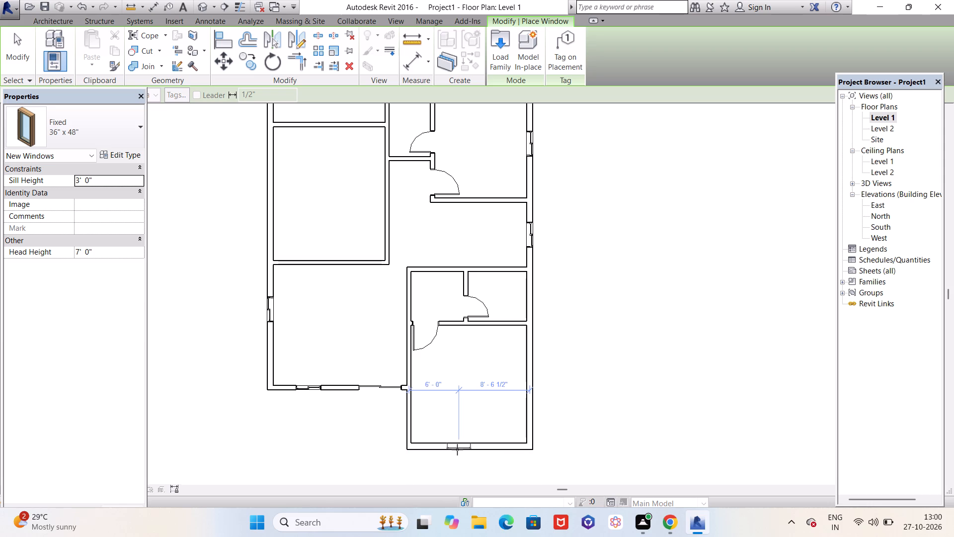
{"action": "left_click", "coordinate": [457, 449]}
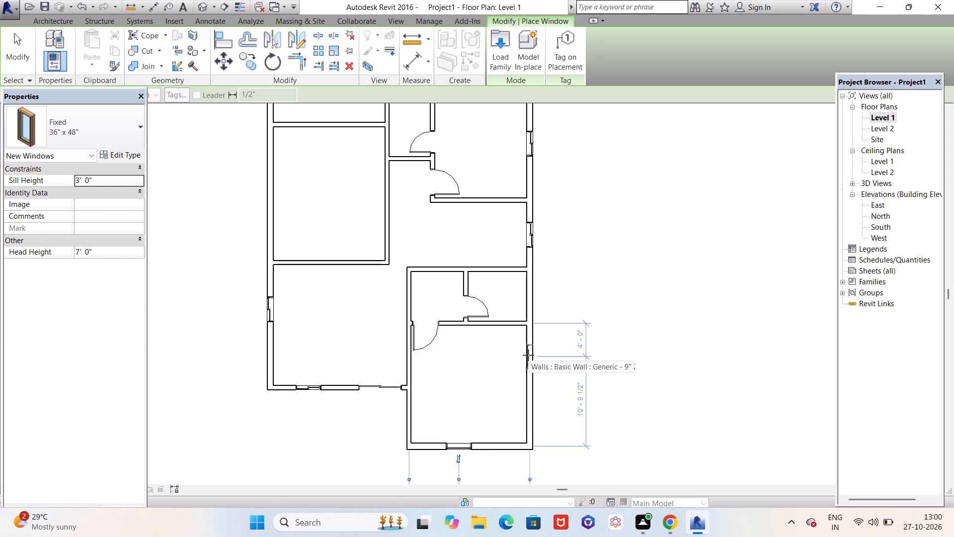
{"action": "left_click", "coordinate": [528, 350]}
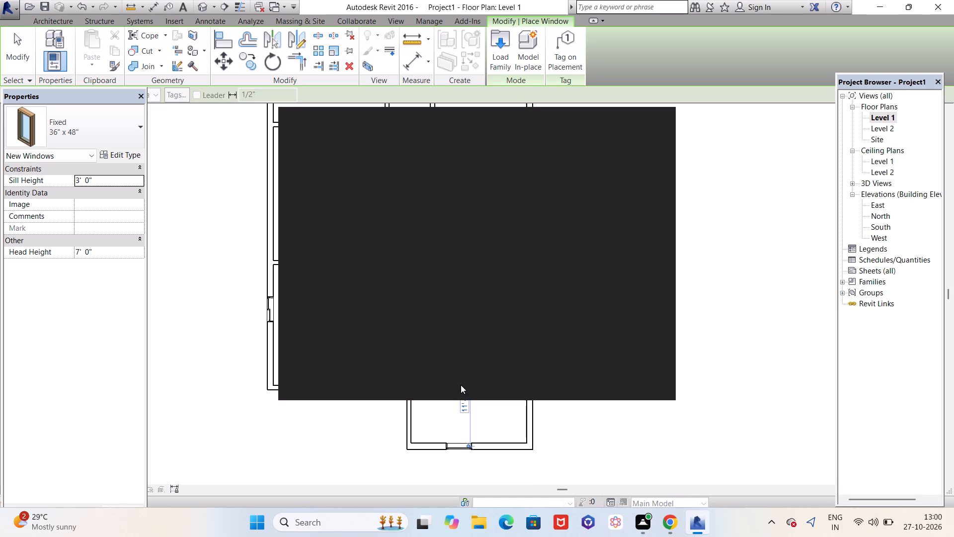
{"action": "scroll", "coordinate": [467, 380], "scroll_direction": "down", "scroll_amount": 1}
{"action": "left_click", "coordinate": [654, 125]}
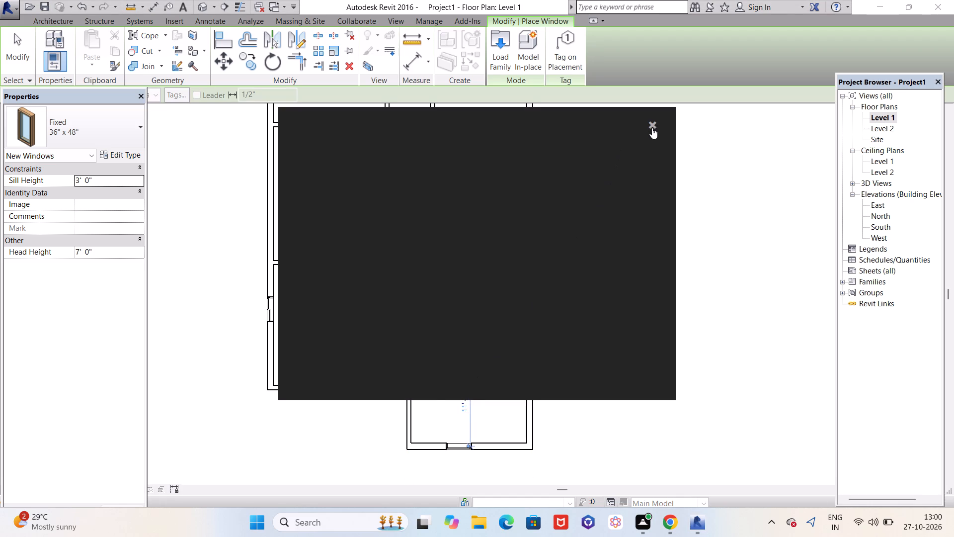
{"action": "scroll", "coordinate": [600, 327], "scroll_direction": "down", "scroll_amount": 3}
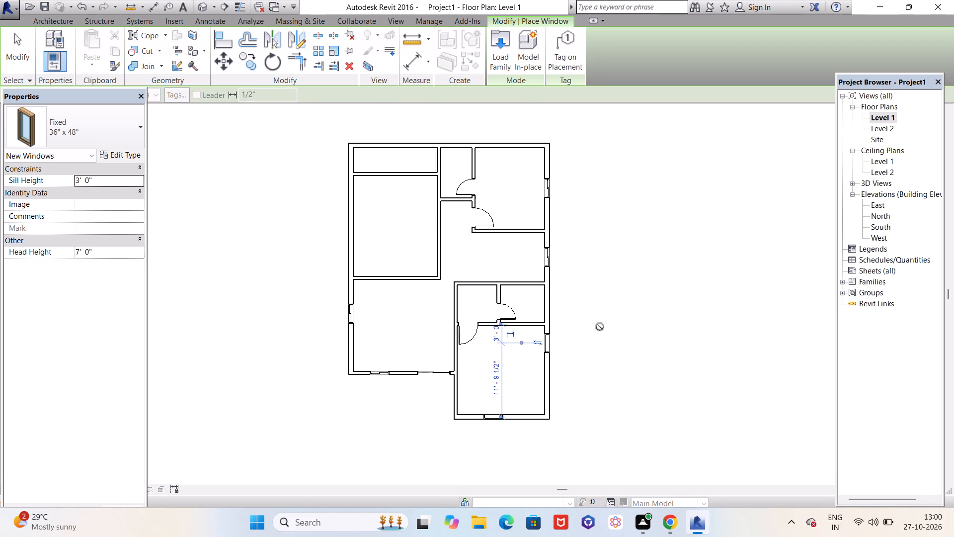
{"action": "key", "text": "Escape"}
{"action": "scroll", "coordinate": [515, 302], "scroll_direction": "up", "scroll_amount": 1}
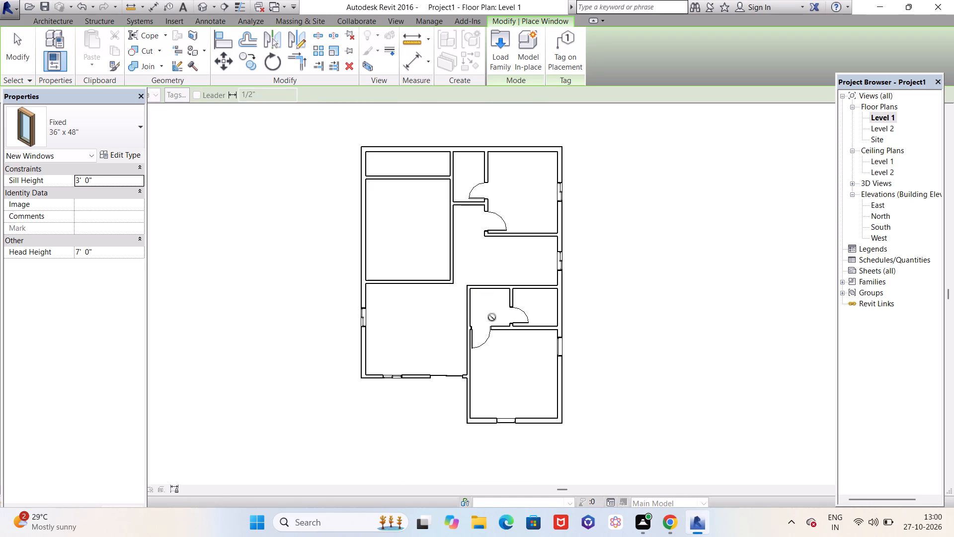
{"action": "key", "text": "Escape"}
Examine the building in the 3D view from several sides, checking the windows of the southeast room and the front.
{"action": "scroll", "coordinate": [476, 322], "scroll_direction": "down", "scroll_amount": 3}
{"action": "scroll", "coordinate": [450, 294], "scroll_direction": "up", "scroll_amount": 4}
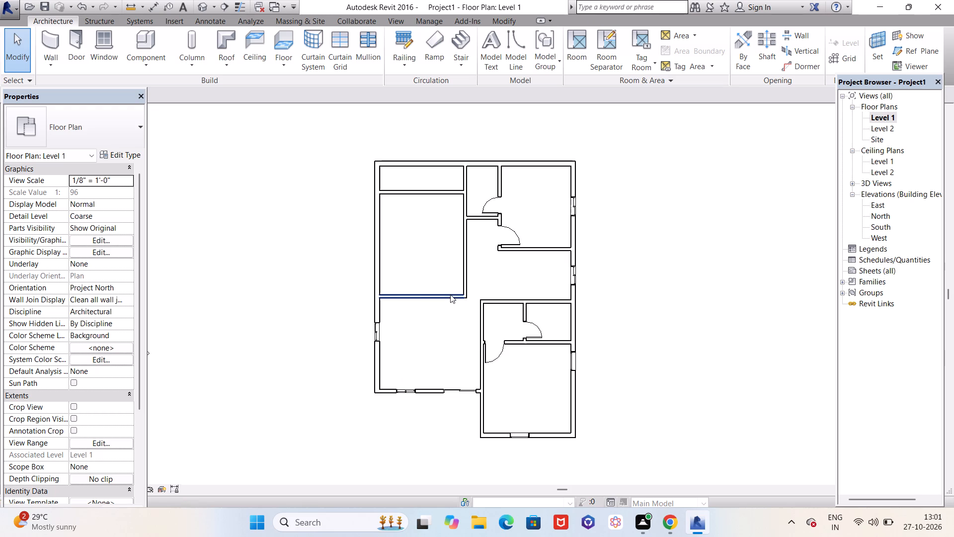
{"action": "scroll", "coordinate": [431, 313], "scroll_direction": "down", "scroll_amount": 2}
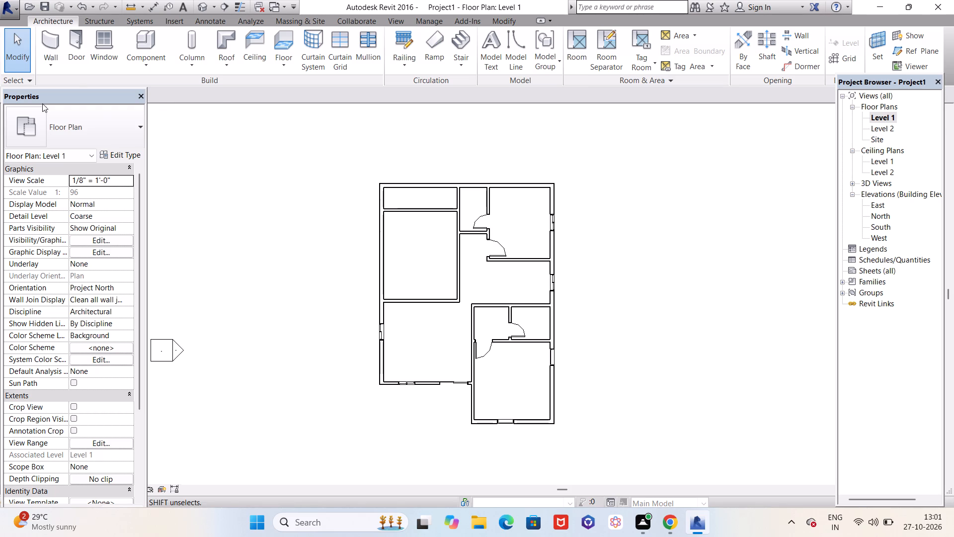
{"action": "left_click", "coordinate": [89, 47]}
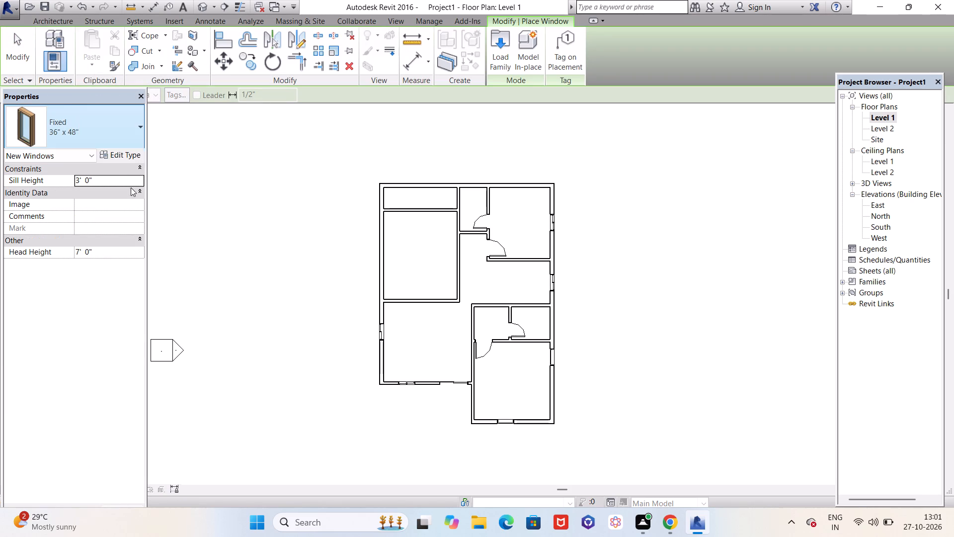
{"action": "left_click", "coordinate": [199, 9]}
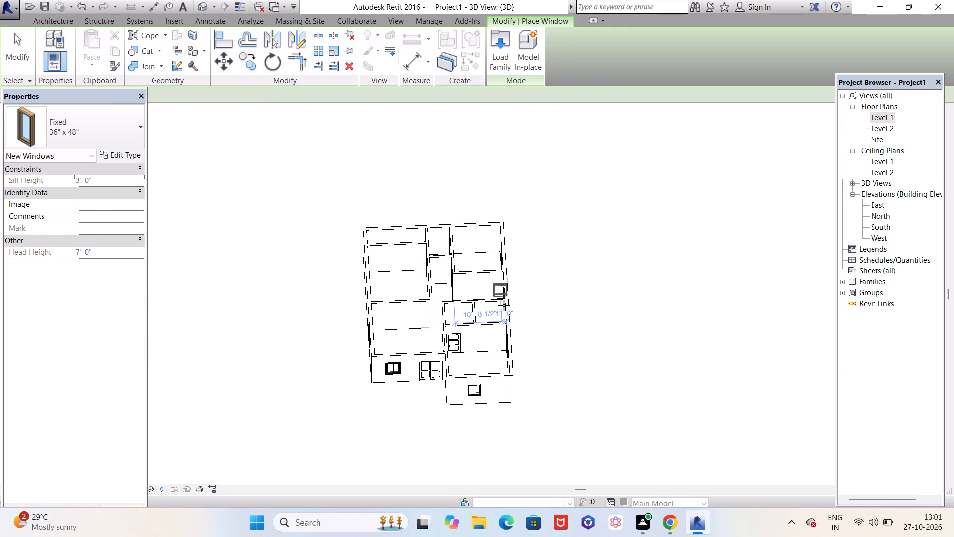
{"action": "middle_click_drag", "start_coordinate": [523, 401], "coordinate": [335, 186], "text": "shift"}
{"action": "scroll", "coordinate": [405, 326], "scroll_direction": "up", "scroll_amount": 5}
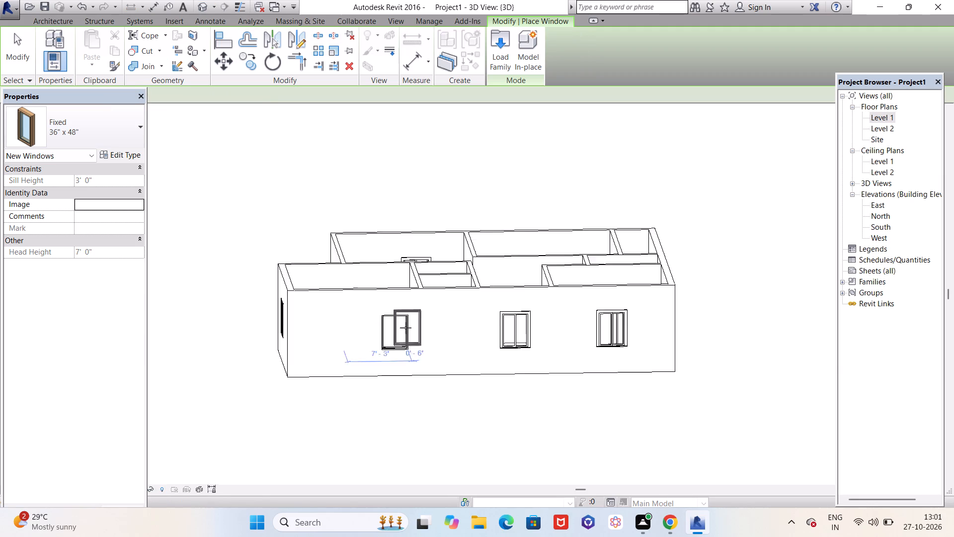
{"action": "scroll", "coordinate": [405, 328], "scroll_direction": "up", "scroll_amount": 1}
{"action": "scroll", "coordinate": [367, 349], "scroll_direction": "up", "scroll_amount": 10}
{"action": "scroll", "coordinate": [356, 350], "scroll_direction": "down", "scroll_amount": 6}
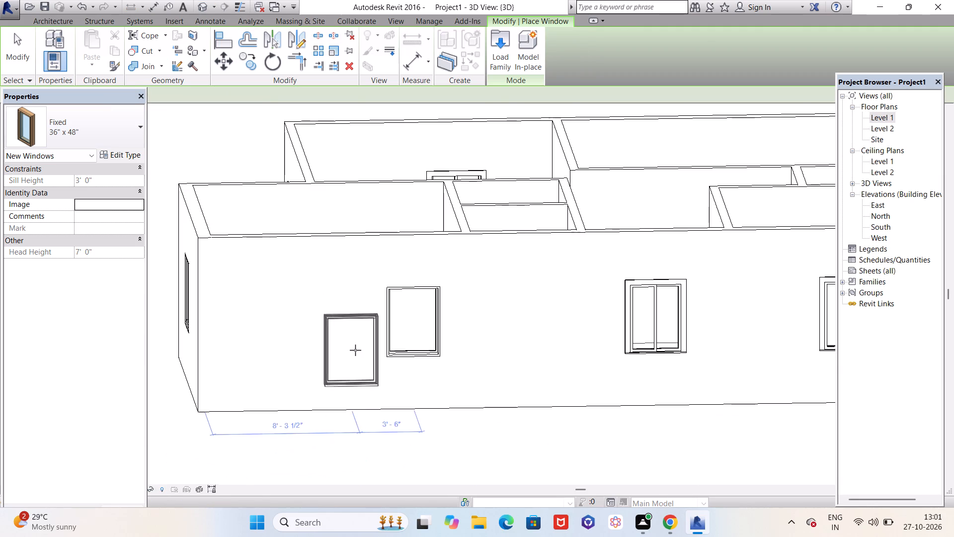
{"action": "scroll", "coordinate": [355, 350], "scroll_direction": "down", "scroll_amount": 5}
{"action": "middle_click_drag", "start_coordinate": [341, 361], "coordinate": [543, 398], "text": "shift"}
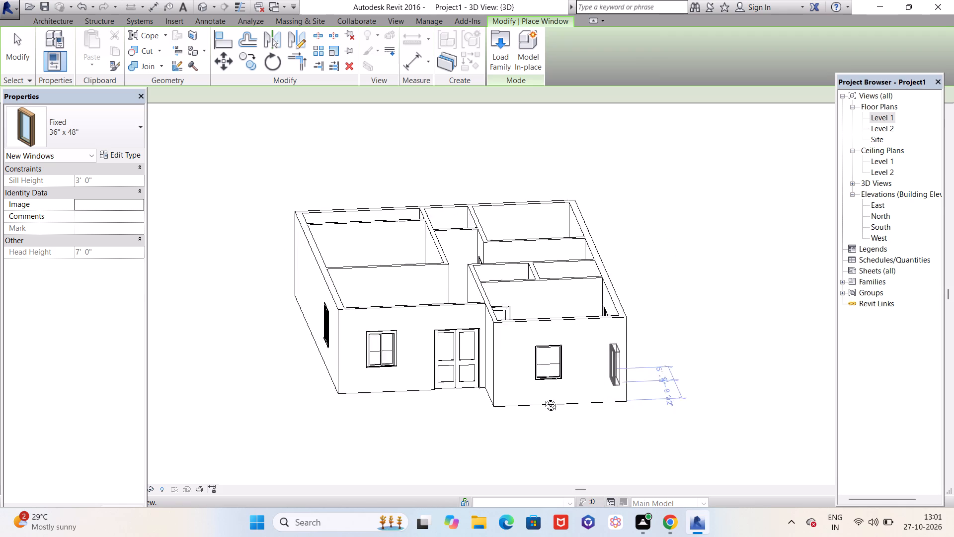
{"action": "middle_click_drag", "start_coordinate": [543, 398], "coordinate": [556, 499], "text": "shift"}
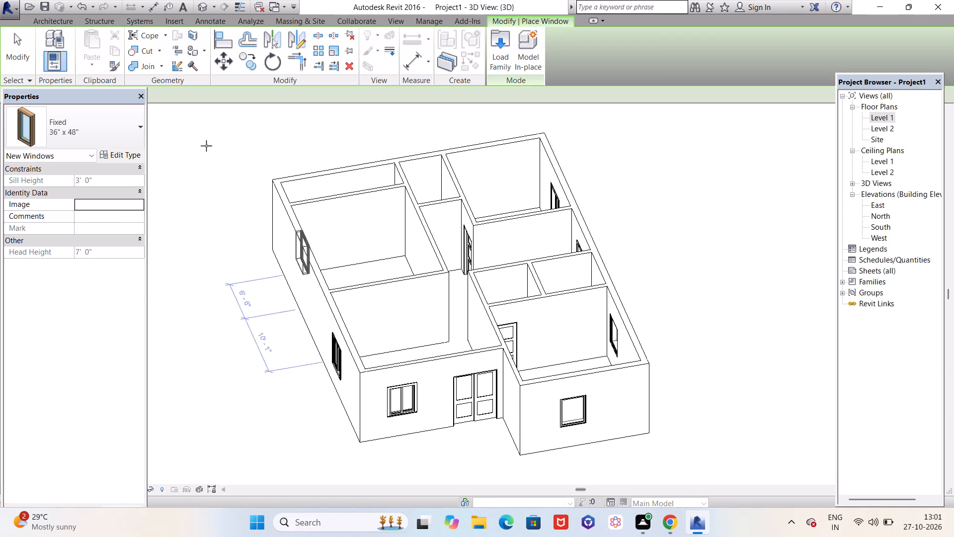
Return to the Level 1 floor plan and undo the placement of both Fixed windows in the southeast room.
{"action": "double_click", "coordinate": [880, 117]}
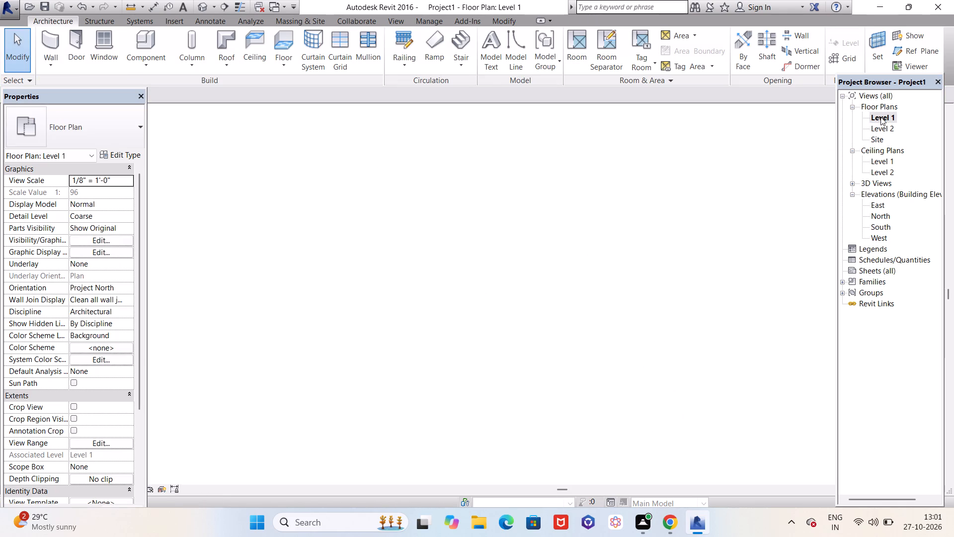
{"action": "key", "text": "ctrl+z"}
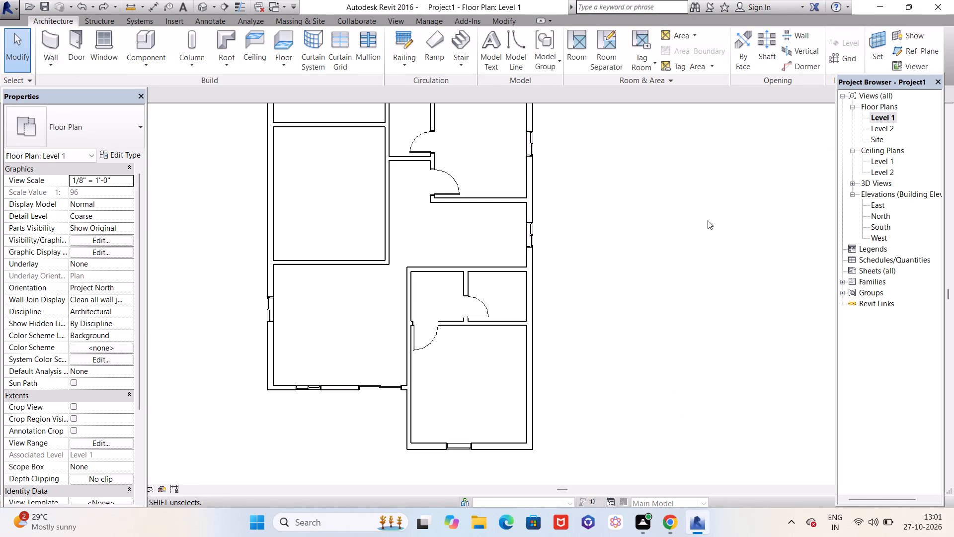
{"action": "key", "text": "ctrl+z"}
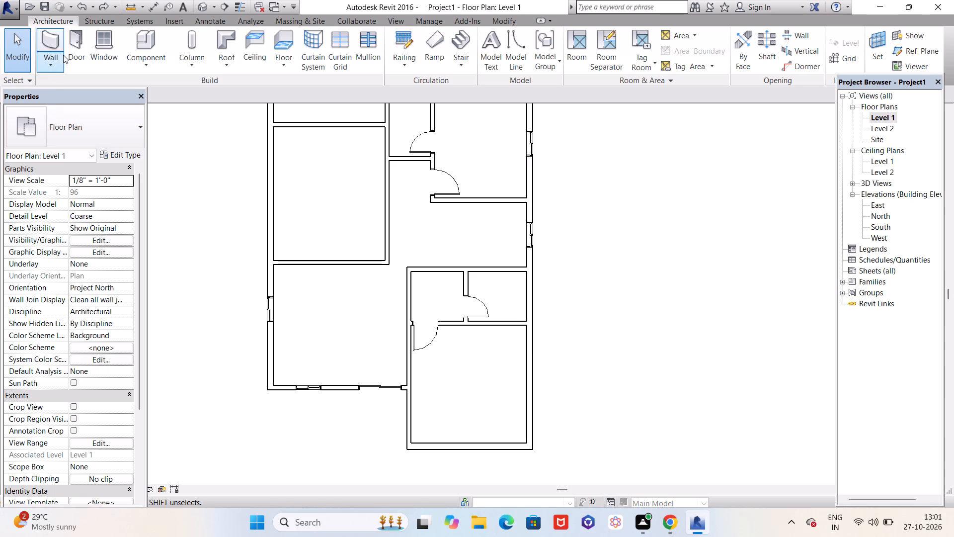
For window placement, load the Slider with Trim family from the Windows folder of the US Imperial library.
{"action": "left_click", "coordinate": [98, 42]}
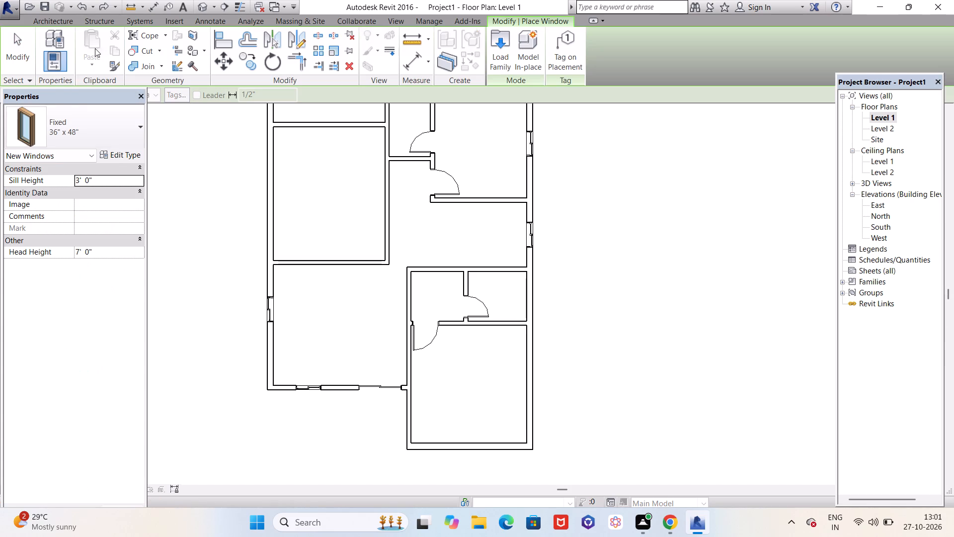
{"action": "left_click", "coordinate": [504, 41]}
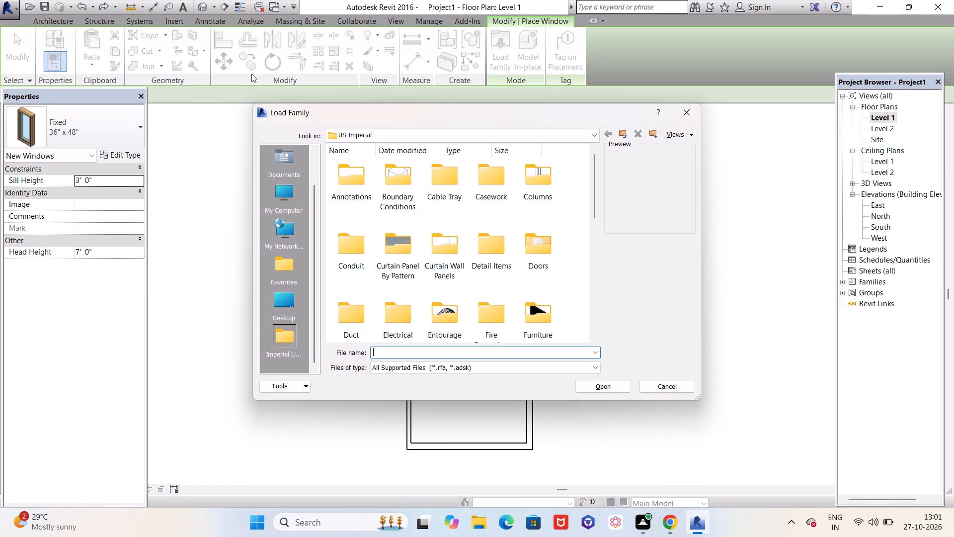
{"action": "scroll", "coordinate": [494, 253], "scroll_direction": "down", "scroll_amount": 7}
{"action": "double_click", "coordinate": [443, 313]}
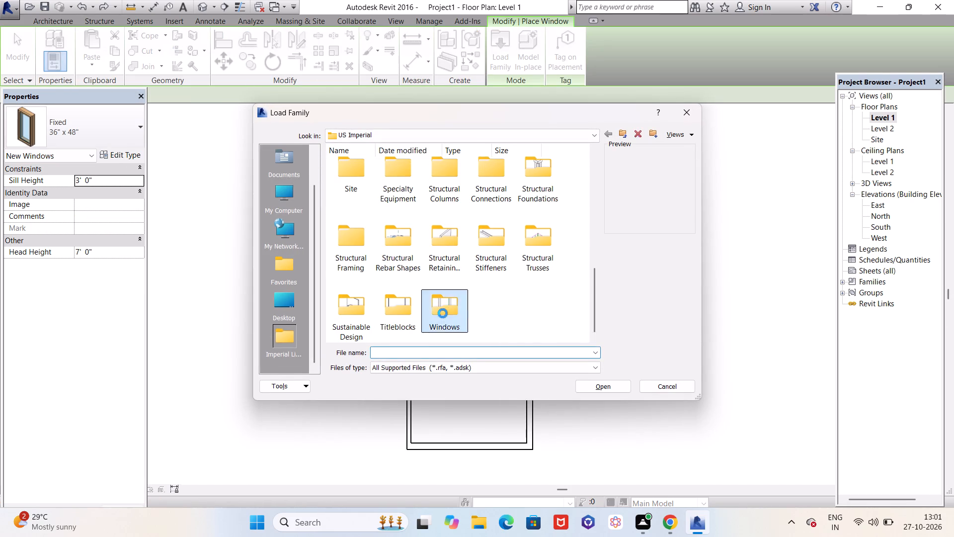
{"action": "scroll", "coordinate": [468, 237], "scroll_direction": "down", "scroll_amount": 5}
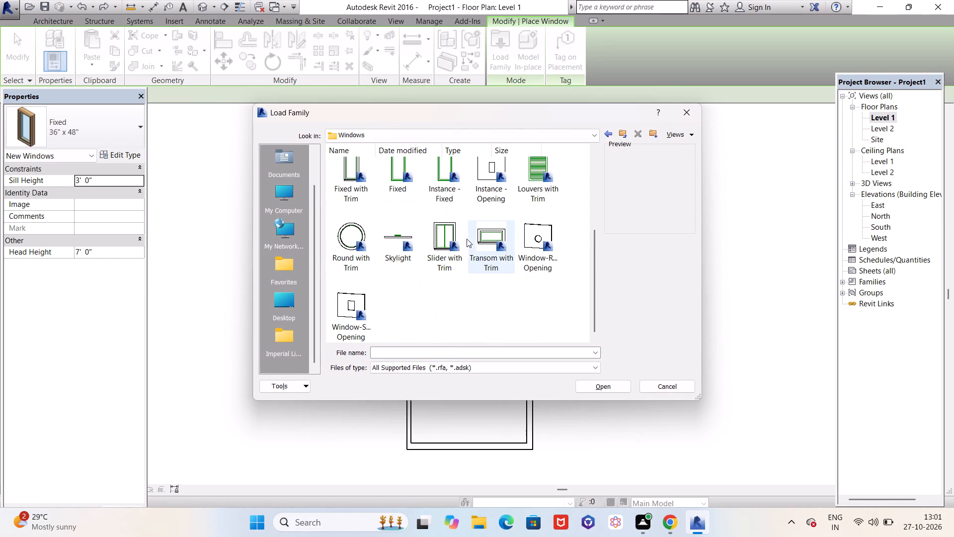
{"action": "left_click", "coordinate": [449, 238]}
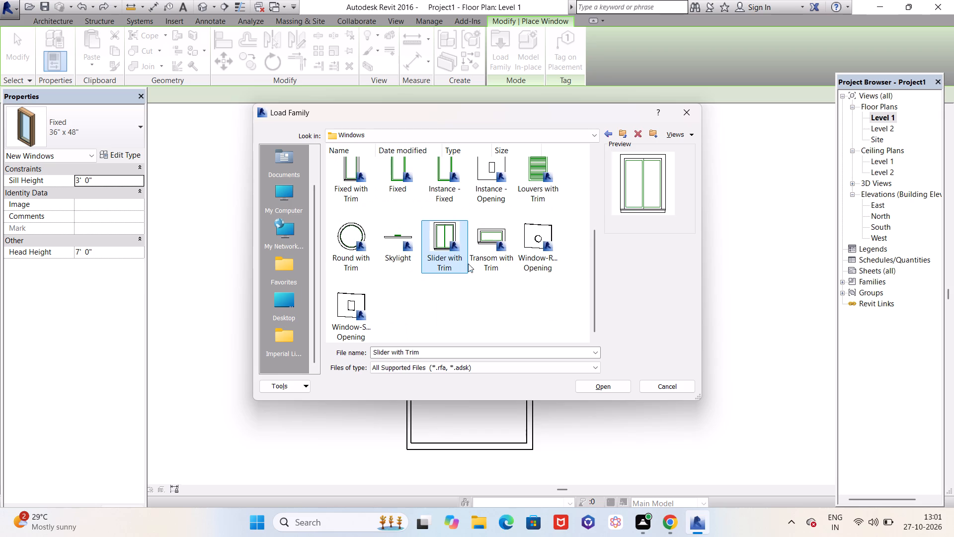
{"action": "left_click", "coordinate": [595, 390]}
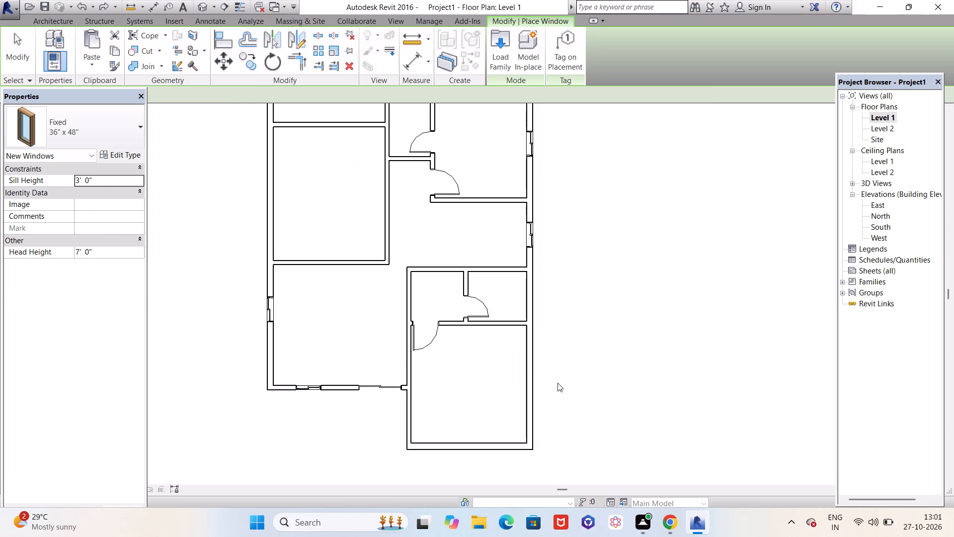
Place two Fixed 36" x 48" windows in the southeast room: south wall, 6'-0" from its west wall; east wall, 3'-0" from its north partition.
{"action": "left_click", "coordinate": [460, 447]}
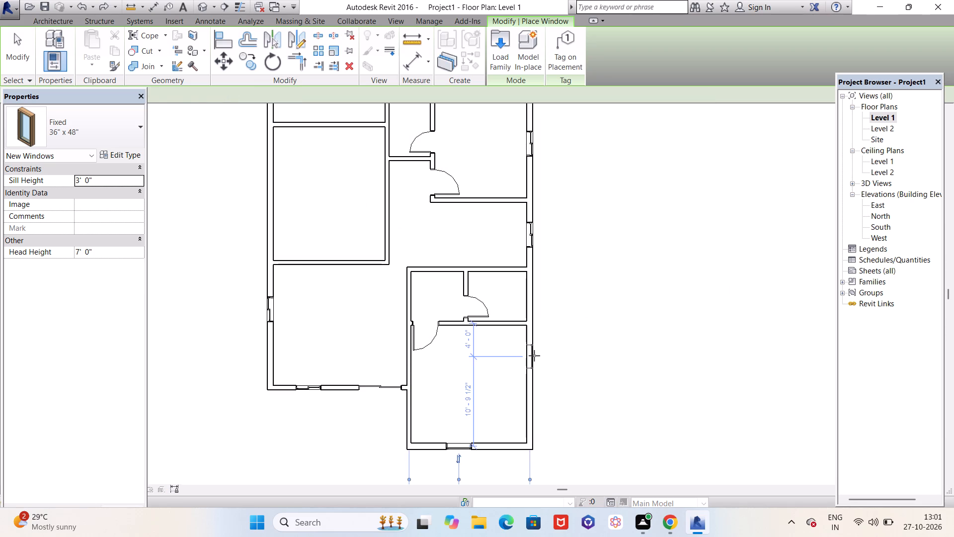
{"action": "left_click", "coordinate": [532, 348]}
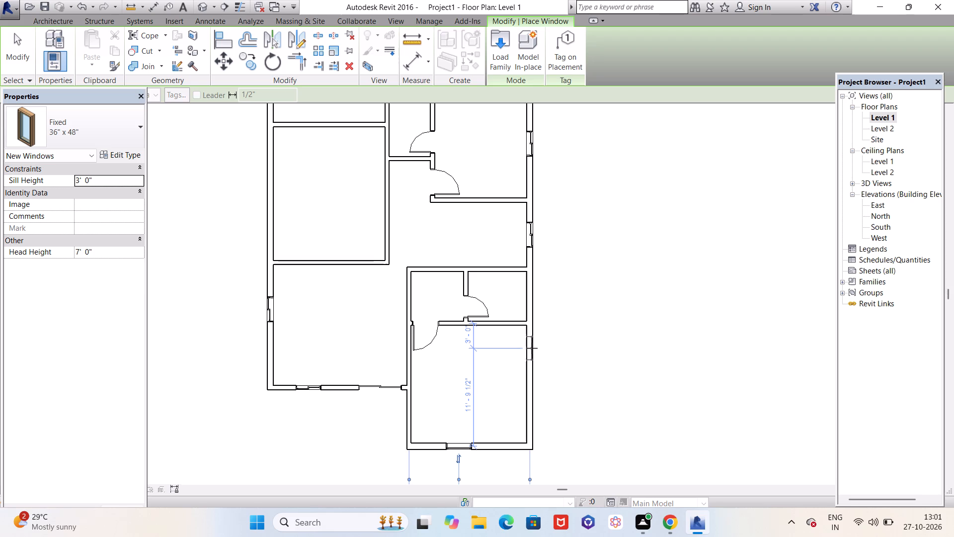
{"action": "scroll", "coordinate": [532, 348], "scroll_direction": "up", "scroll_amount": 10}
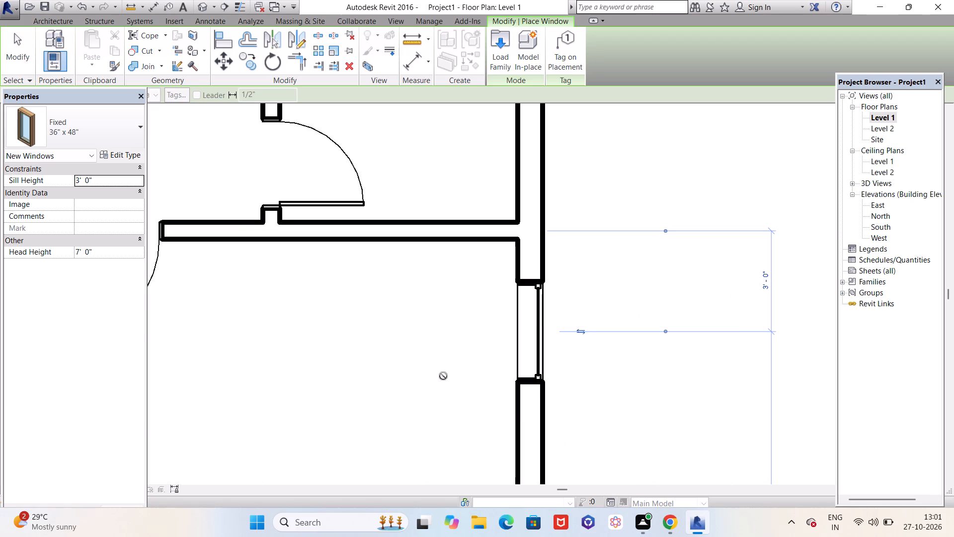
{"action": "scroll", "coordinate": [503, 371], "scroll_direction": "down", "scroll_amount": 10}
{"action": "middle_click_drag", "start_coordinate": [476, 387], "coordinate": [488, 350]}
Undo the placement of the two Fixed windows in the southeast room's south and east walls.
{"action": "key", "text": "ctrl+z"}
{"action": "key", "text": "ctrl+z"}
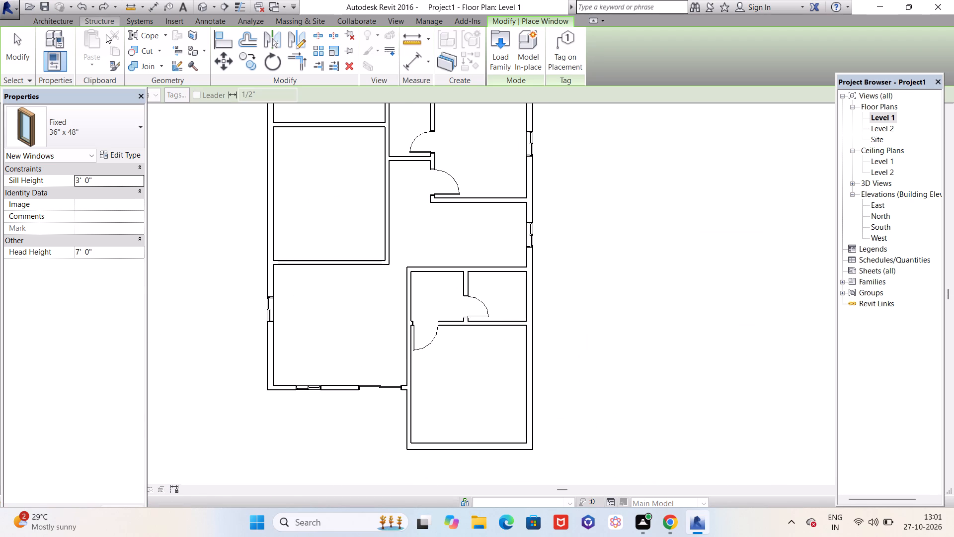
Load the Slider with Trim window family again from the US Imperial library's Windows folder.
{"action": "left_click", "coordinate": [494, 43]}
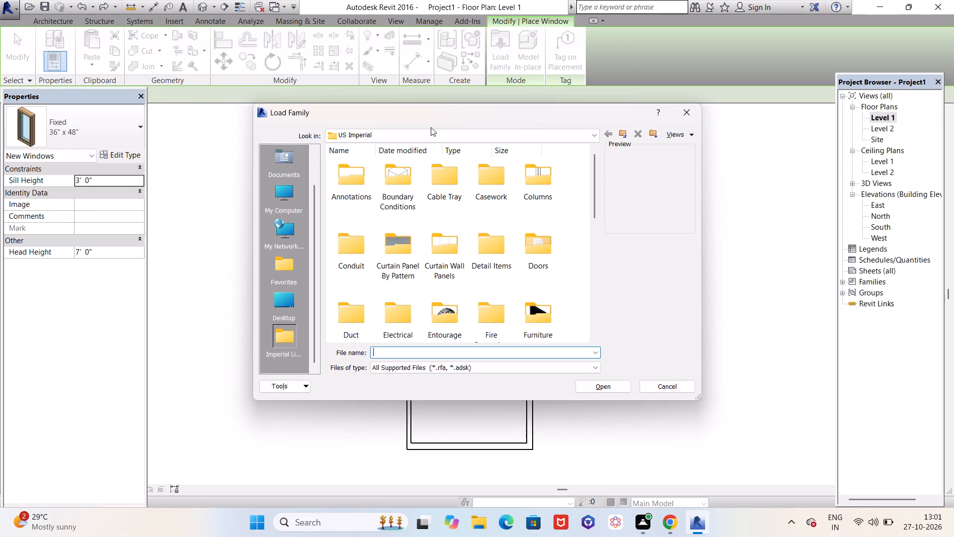
{"action": "scroll", "coordinate": [490, 288], "scroll_direction": "down", "scroll_amount": 7}
{"action": "double_click", "coordinate": [450, 311]}
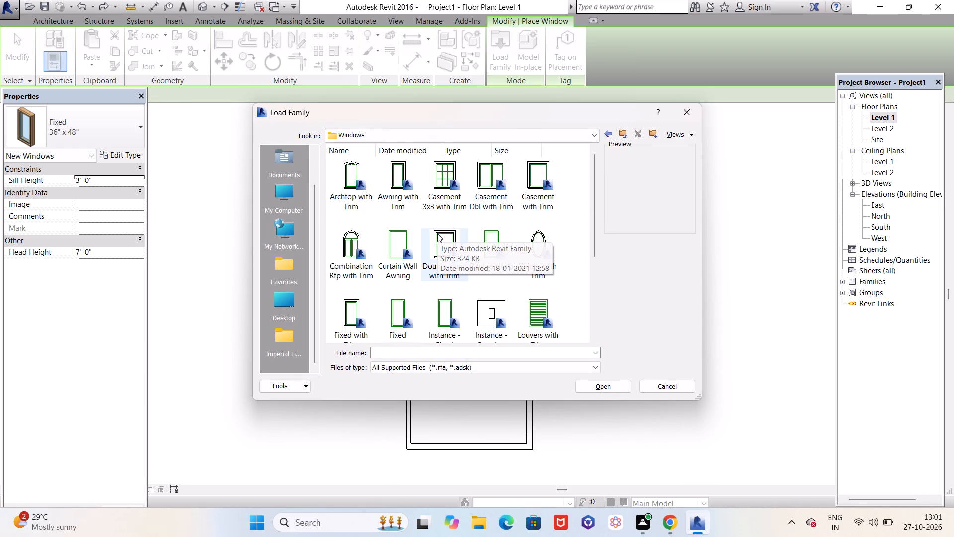
{"action": "scroll", "coordinate": [437, 233], "scroll_direction": "down", "scroll_amount": 7}
{"action": "scroll", "coordinate": [431, 236], "scroll_direction": "up", "scroll_amount": 1}
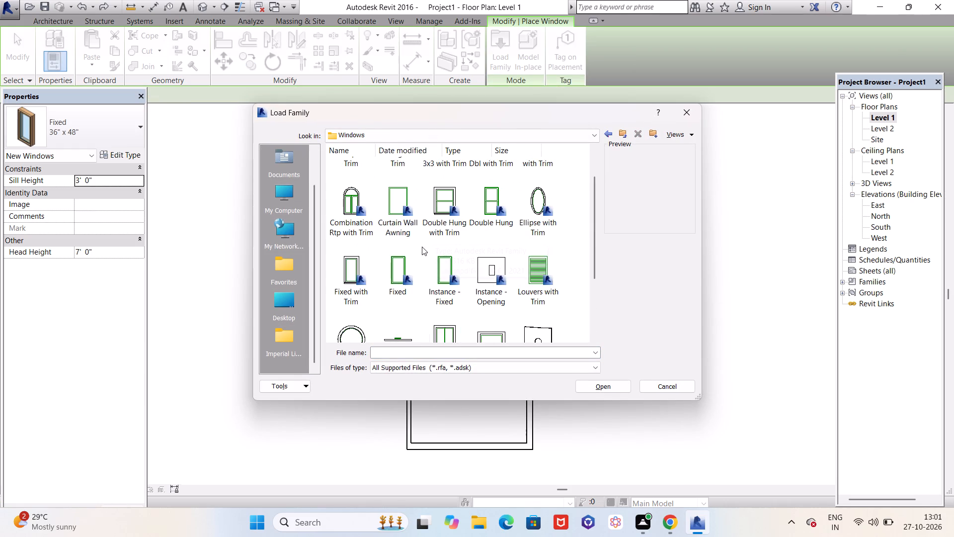
{"action": "scroll", "coordinate": [419, 250], "scroll_direction": "down", "scroll_amount": 2}
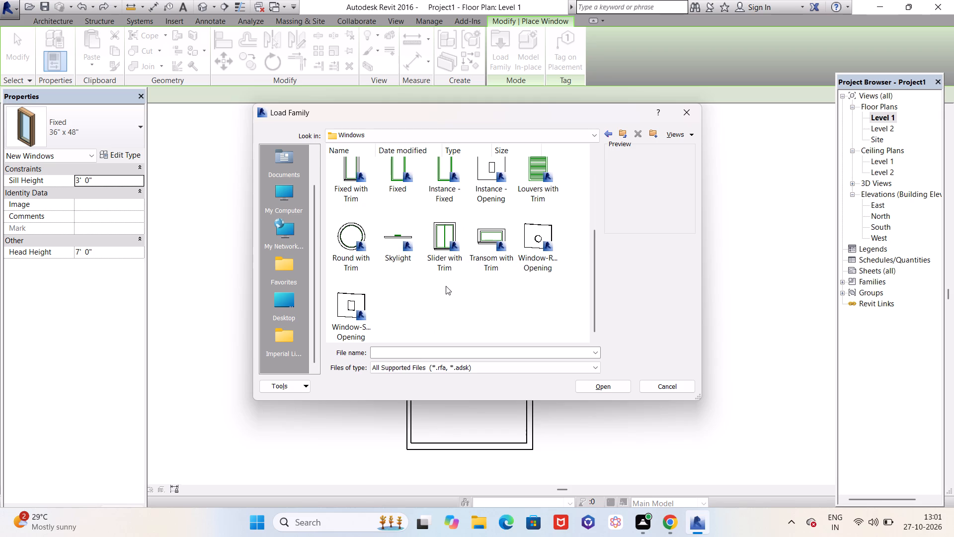
{"action": "left_click", "coordinate": [447, 245]}
{"action": "left_click", "coordinate": [583, 383]}
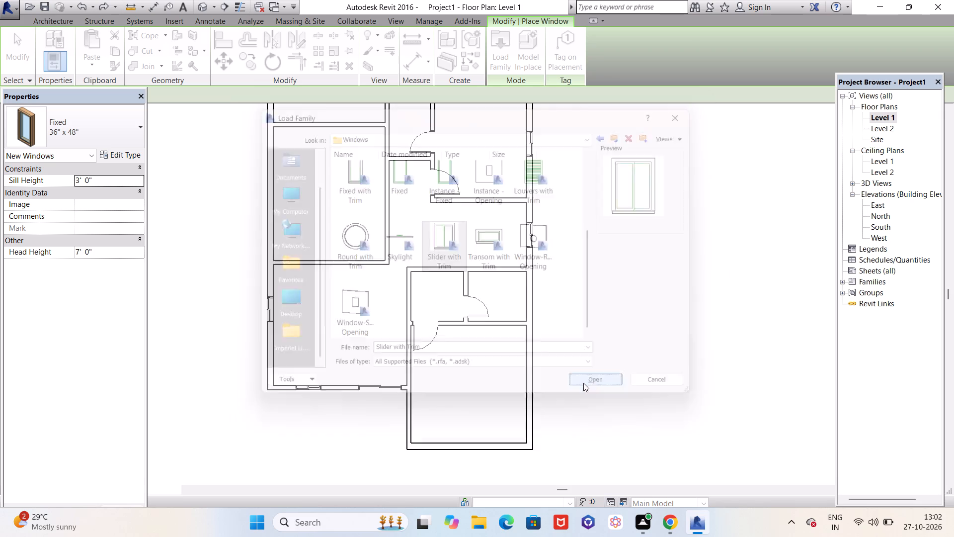
Place a Fixed 36" x 48" window in the southeast room's south wall, about 5'-3" from its west wall.
{"action": "scroll", "coordinate": [462, 447], "scroll_direction": "up", "scroll_amount": 6}
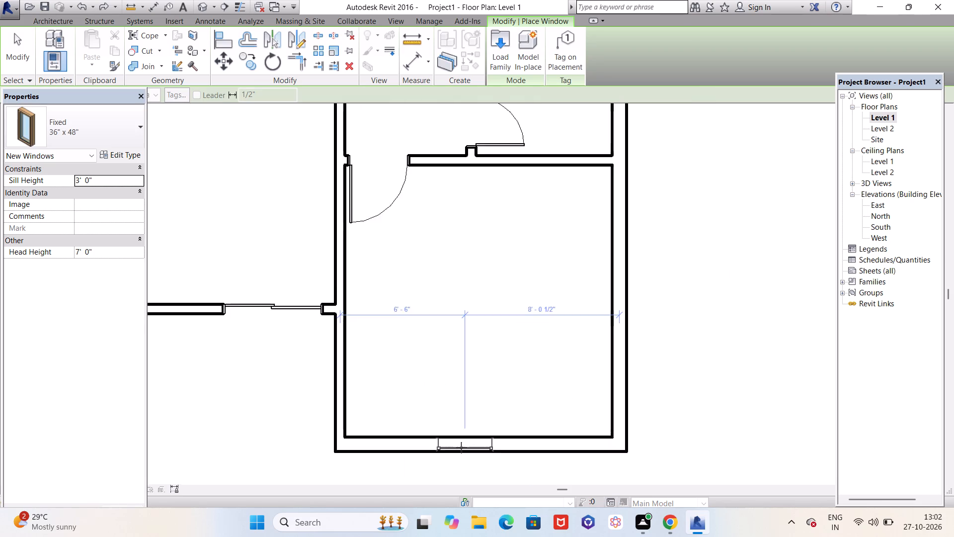
{"action": "scroll", "coordinate": [461, 447], "scroll_direction": "up", "scroll_amount": 10}
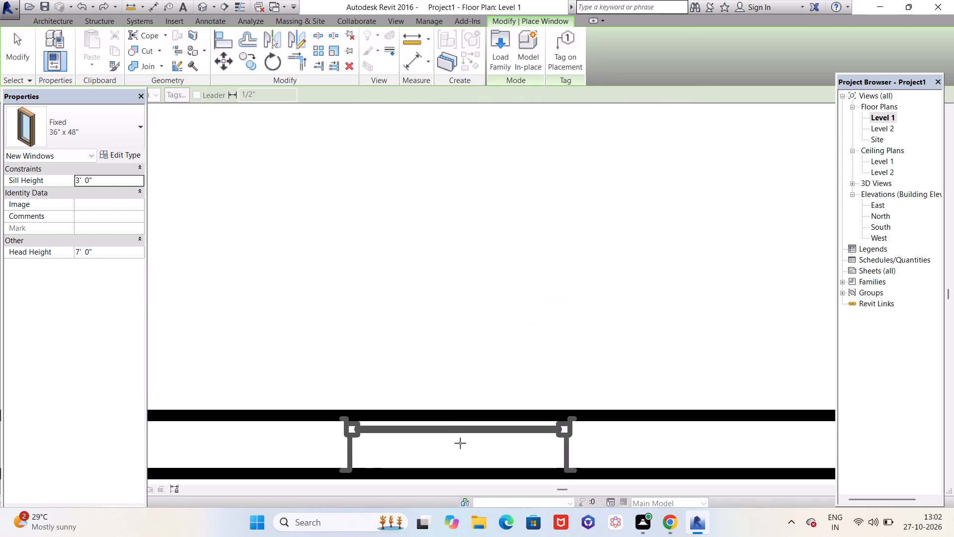
{"action": "scroll", "coordinate": [460, 447], "scroll_direction": "down", "scroll_amount": 1}
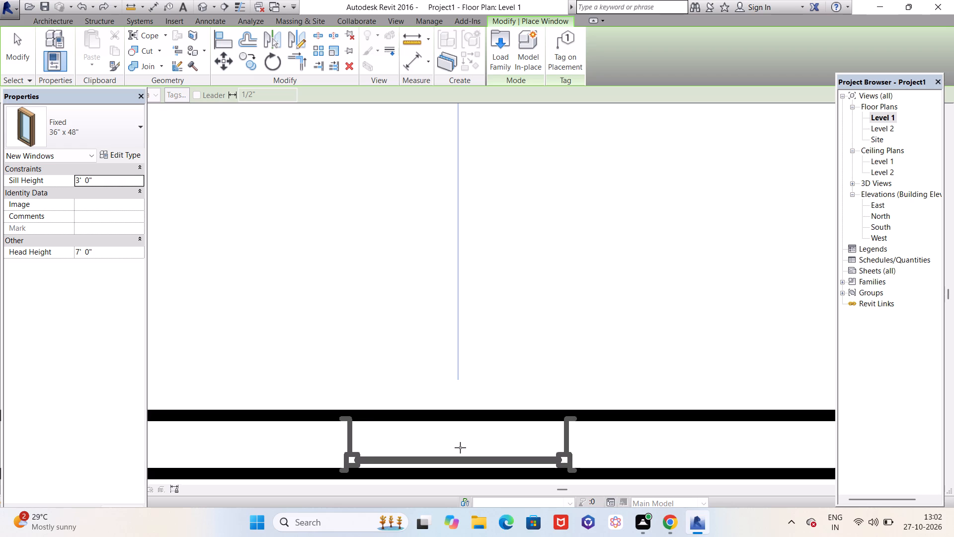
{"action": "scroll", "coordinate": [460, 447], "scroll_direction": "down", "scroll_amount": 1}
{"action": "middle_click_drag", "start_coordinate": [463, 440], "coordinate": [510, 340]}
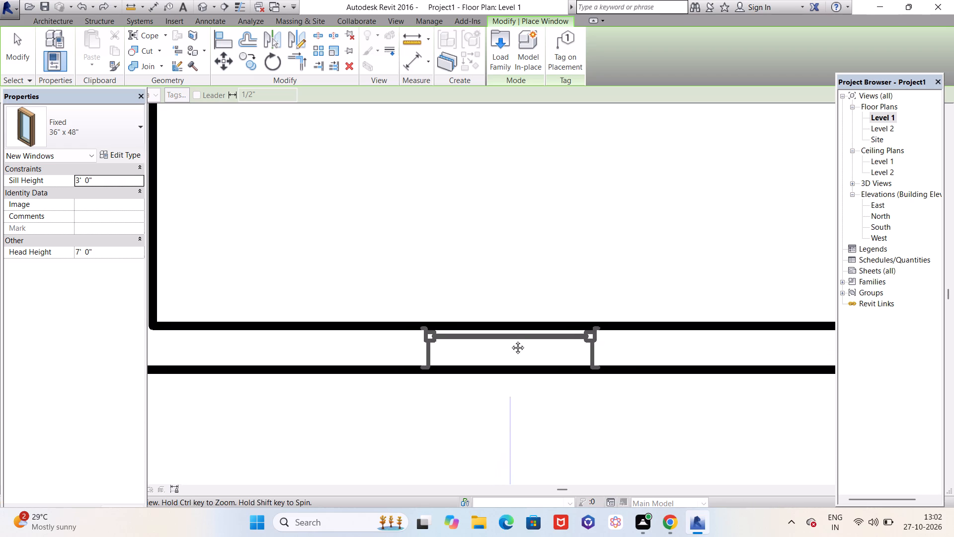
{"action": "middle_click_drag", "start_coordinate": [510, 340], "coordinate": [522, 330]}
{"action": "scroll", "coordinate": [522, 330], "scroll_direction": "down", "scroll_amount": 7}
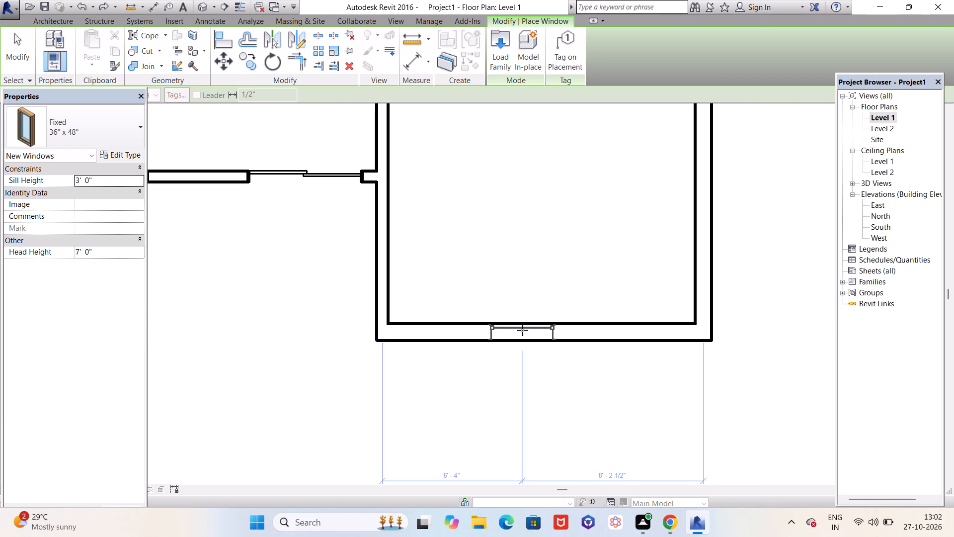
{"action": "scroll", "coordinate": [522, 330], "scroll_direction": "down", "scroll_amount": 3}
{"action": "scroll", "coordinate": [522, 330], "scroll_direction": "up", "scroll_amount": 5}
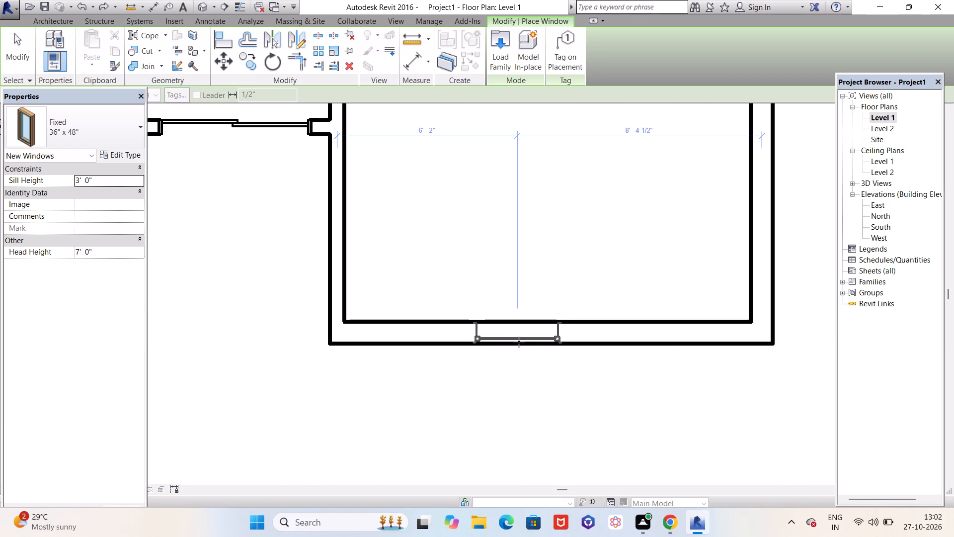
{"action": "scroll", "coordinate": [519, 342], "scroll_direction": "up", "scroll_amount": 5}
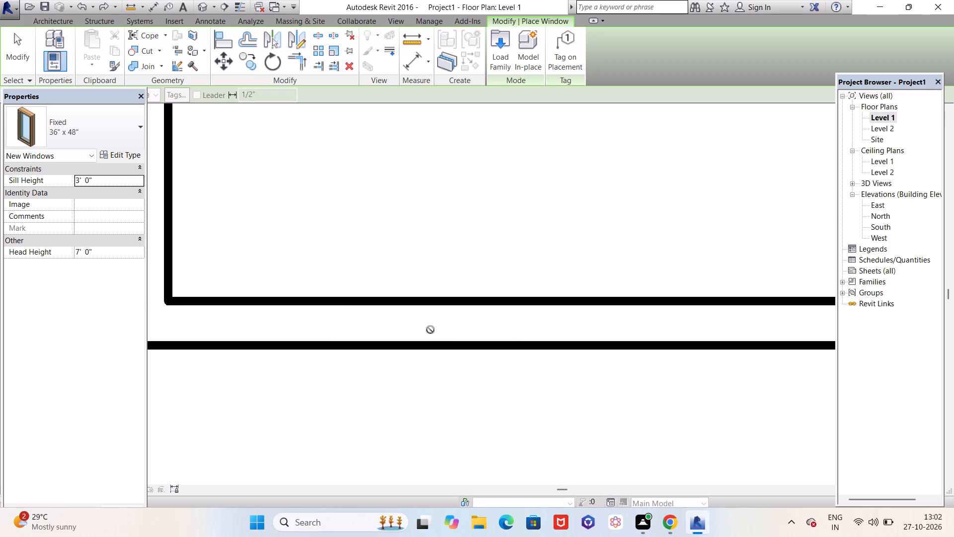
{"action": "left_click", "coordinate": [461, 328]}
{"action": "scroll", "coordinate": [461, 328], "scroll_direction": "down", "scroll_amount": 6}
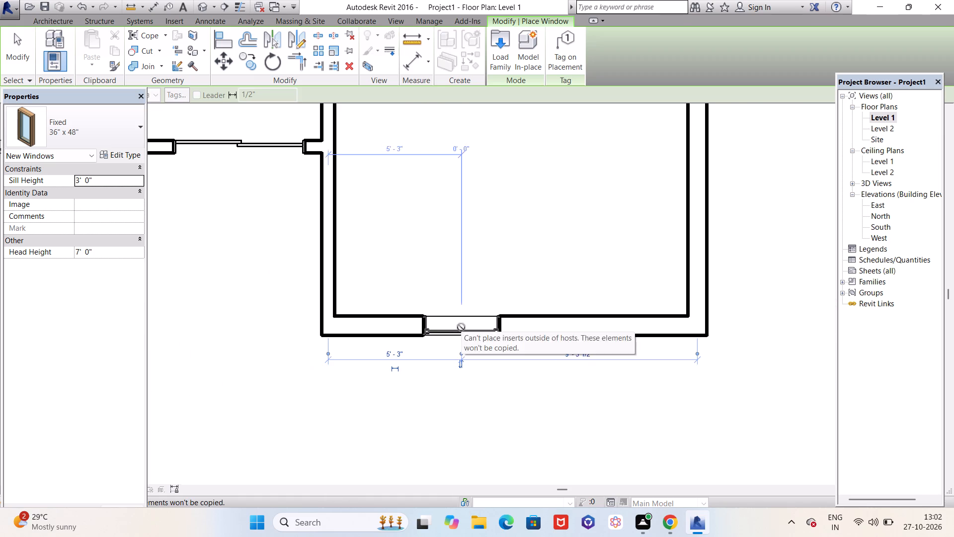
Check the model in 3D and undo the placement of the Fixed window in the southeast room's south wall.
{"action": "left_click", "coordinate": [200, 5]}
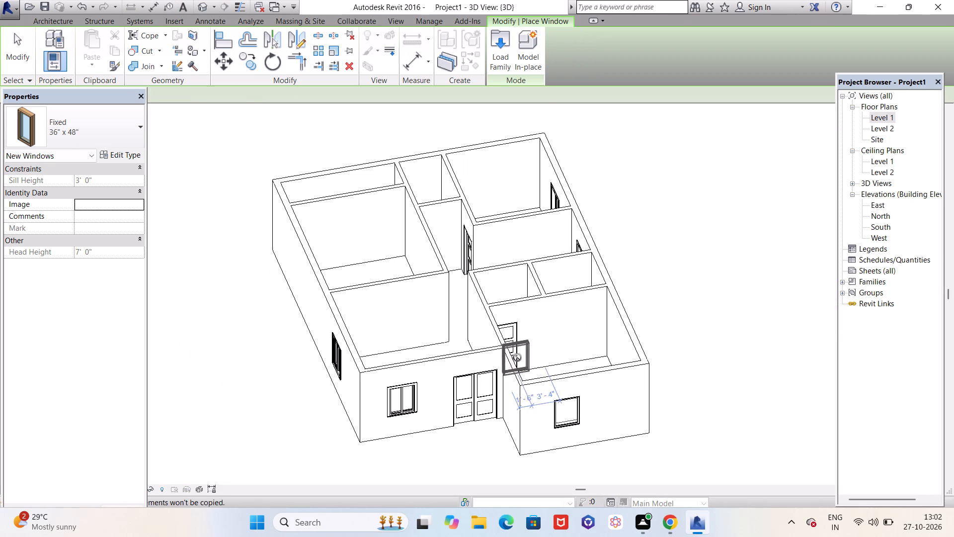
{"action": "key", "text": "ctrl+z"}
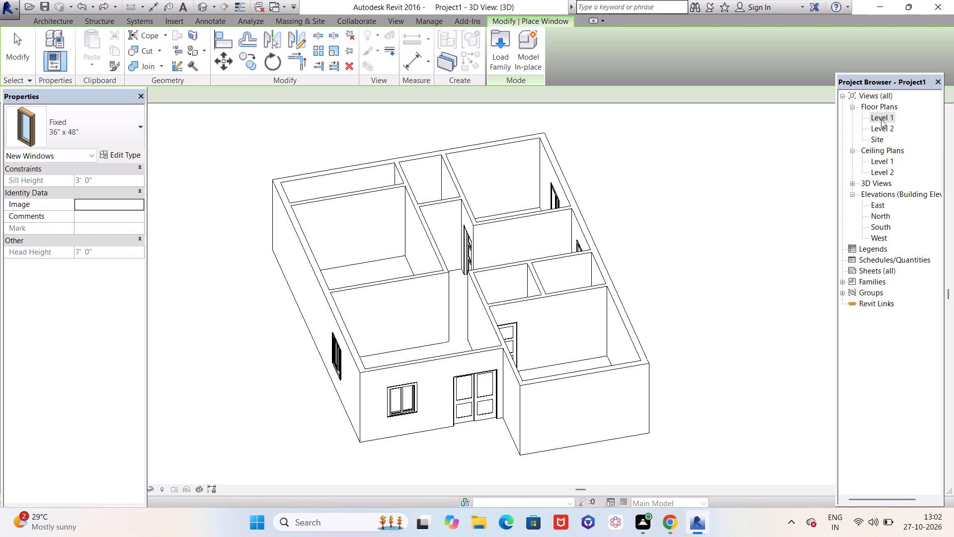
Return to the Level 1 floor plan and browse the US Imperial library's Windows folder for another window family to load.
{"action": "left_click", "coordinate": [882, 116]}
{"action": "left_click", "coordinate": [882, 116]}
{"action": "scroll", "coordinate": [649, 240], "scroll_direction": "down", "scroll_amount": 6}
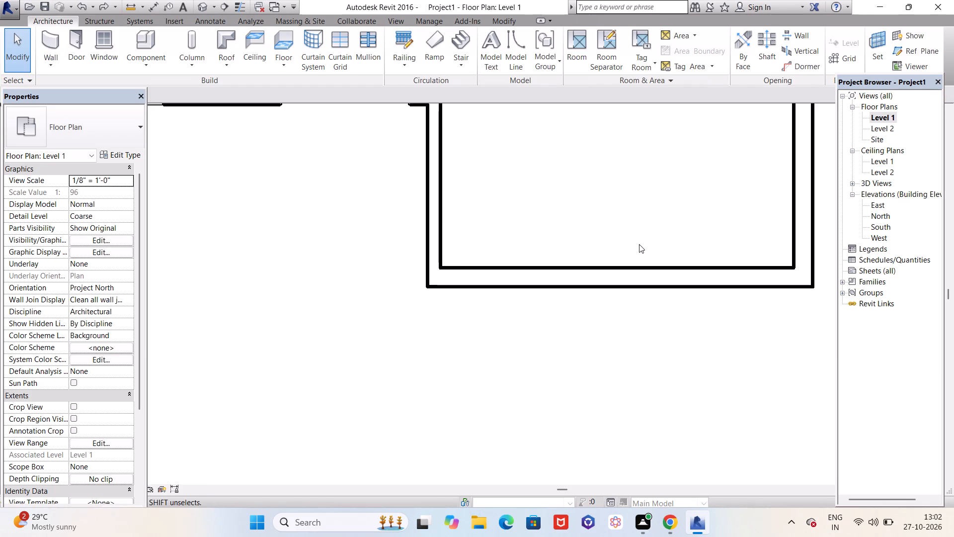
{"action": "scroll", "coordinate": [591, 263], "scroll_direction": "down", "scroll_amount": 6}
{"action": "scroll", "coordinate": [501, 276], "scroll_direction": "down", "scroll_amount": 5}
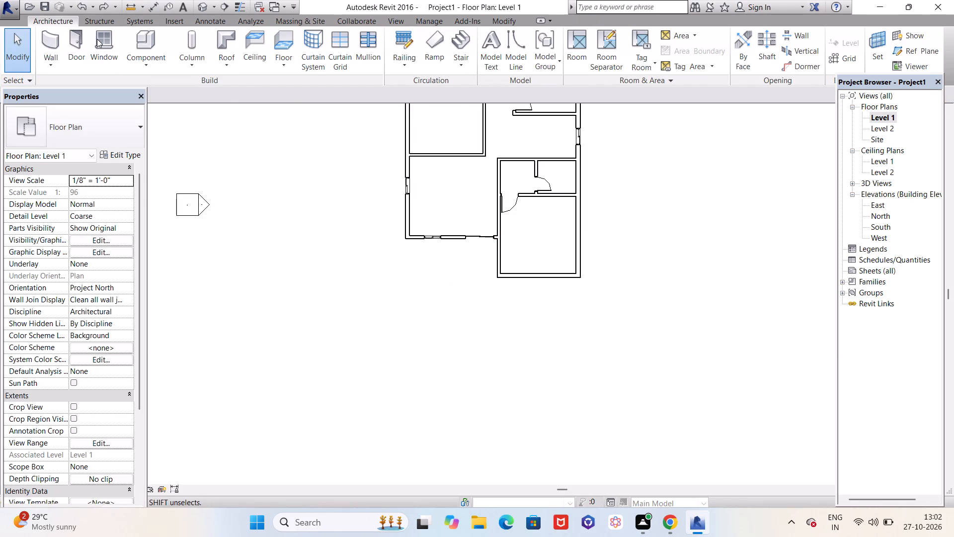
{"action": "left_click", "coordinate": [104, 39]}
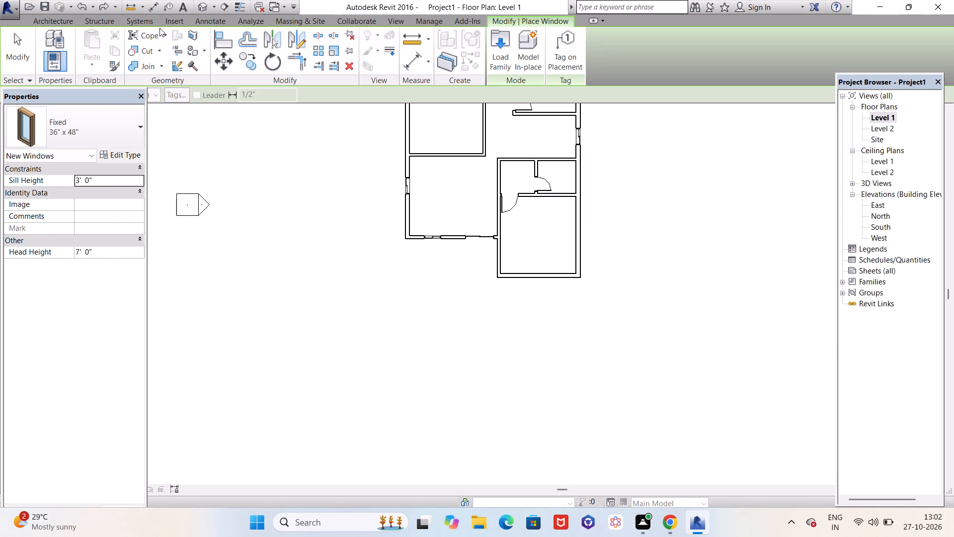
{"action": "left_click", "coordinate": [492, 41]}
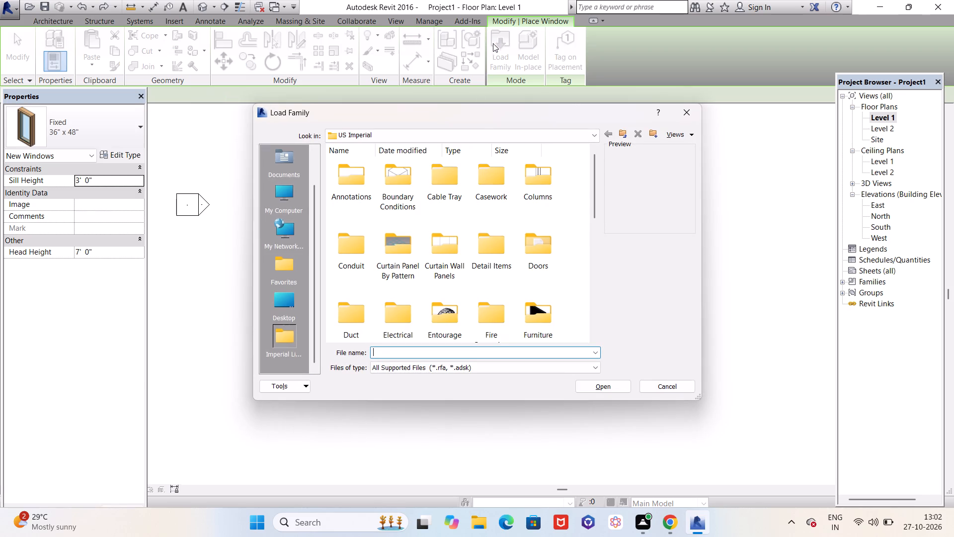
{"action": "scroll", "coordinate": [513, 300], "scroll_direction": "down", "scroll_amount": 6}
{"action": "double_click", "coordinate": [446, 307]}
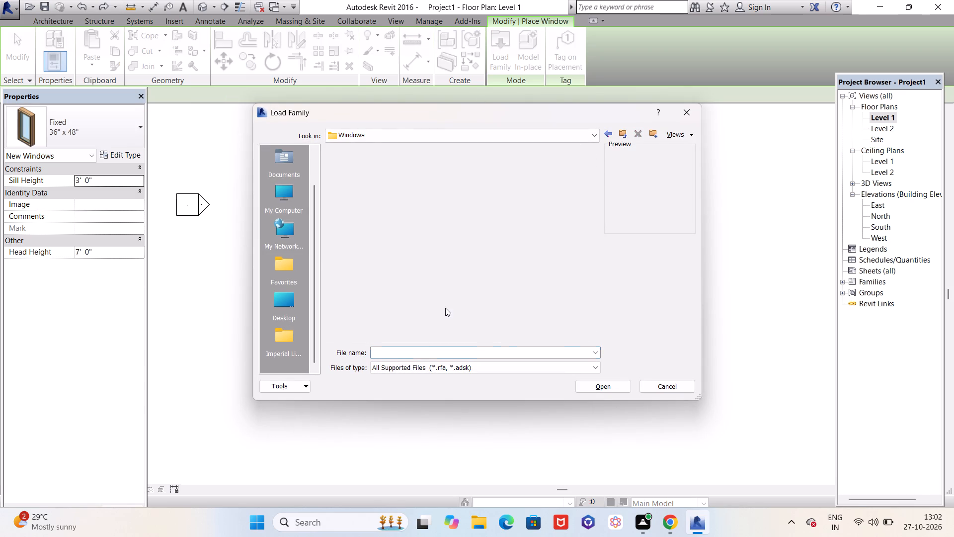
{"action": "scroll", "coordinate": [449, 279], "scroll_direction": "down", "scroll_amount": 7}
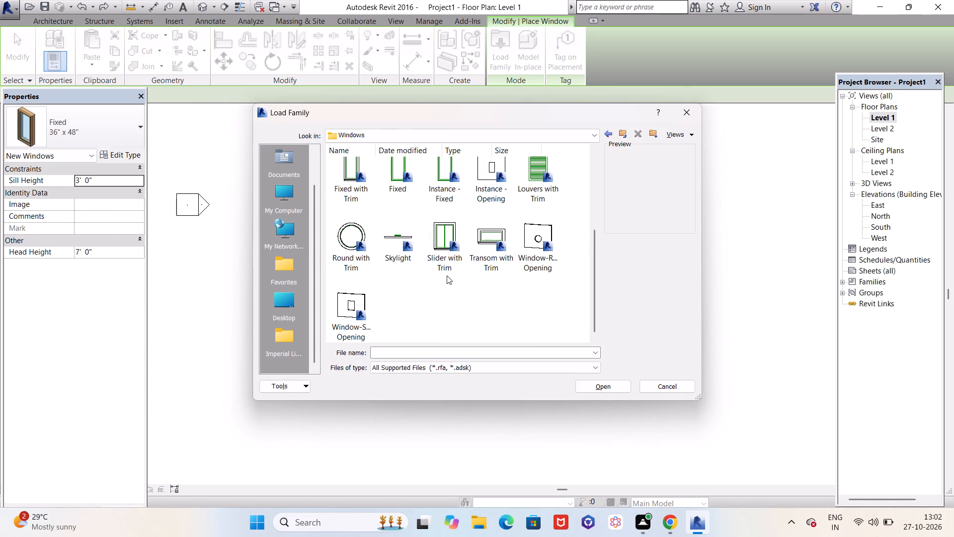
{"action": "scroll", "coordinate": [442, 274], "scroll_direction": "up", "scroll_amount": 5}
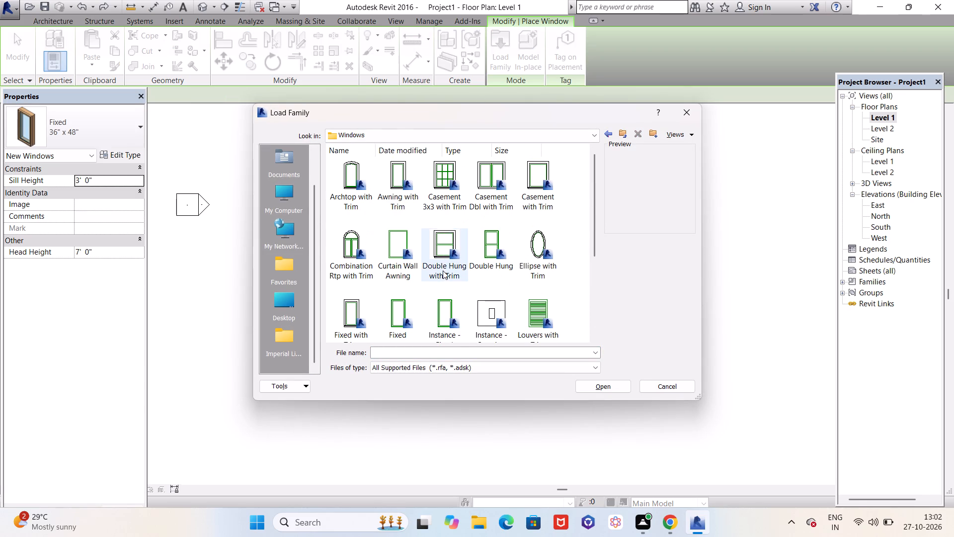
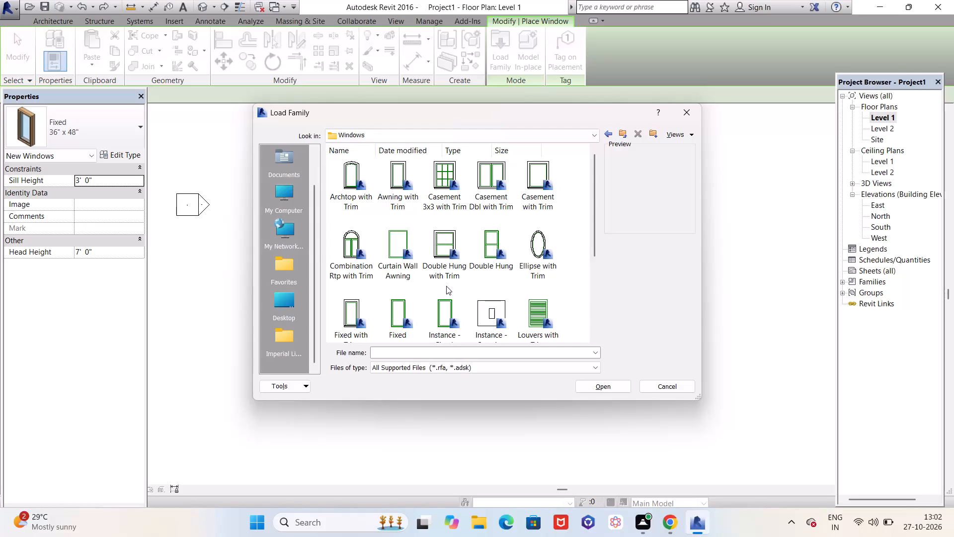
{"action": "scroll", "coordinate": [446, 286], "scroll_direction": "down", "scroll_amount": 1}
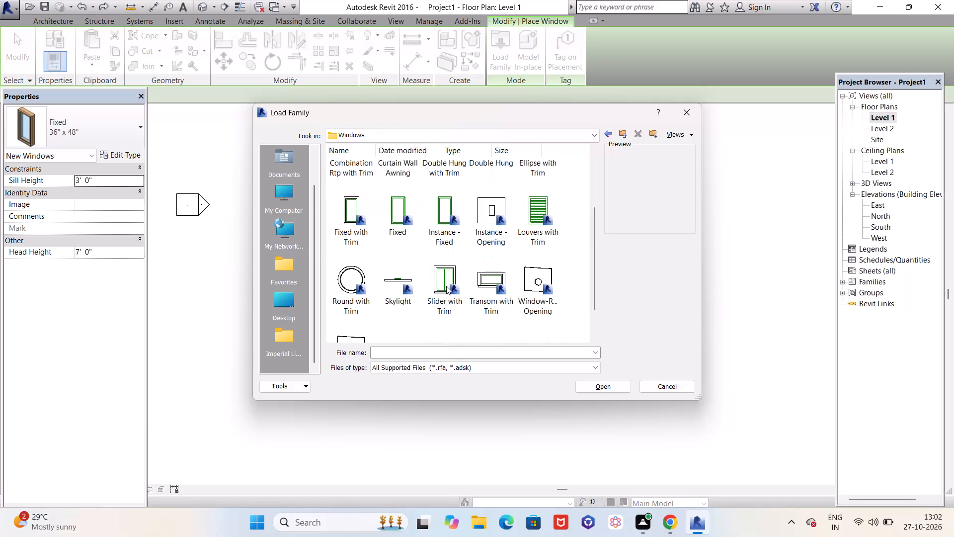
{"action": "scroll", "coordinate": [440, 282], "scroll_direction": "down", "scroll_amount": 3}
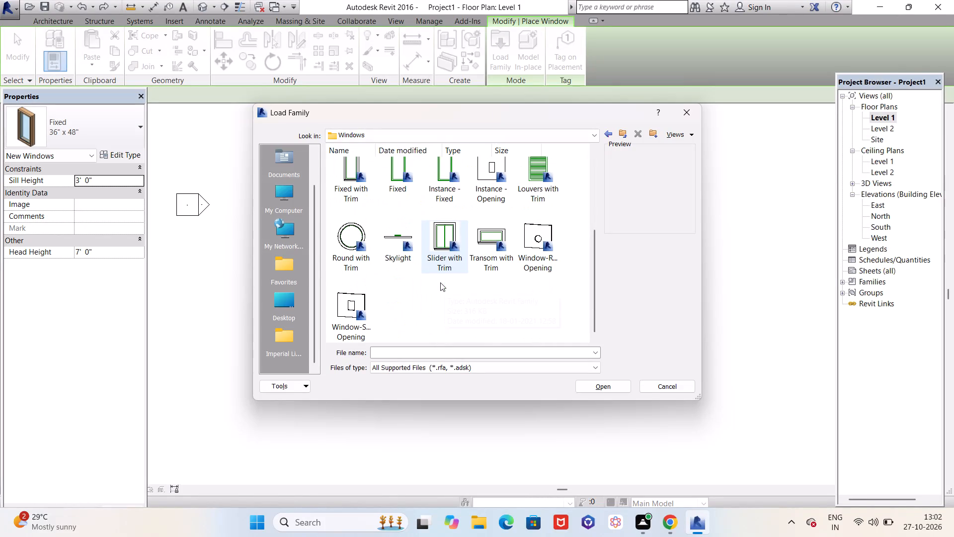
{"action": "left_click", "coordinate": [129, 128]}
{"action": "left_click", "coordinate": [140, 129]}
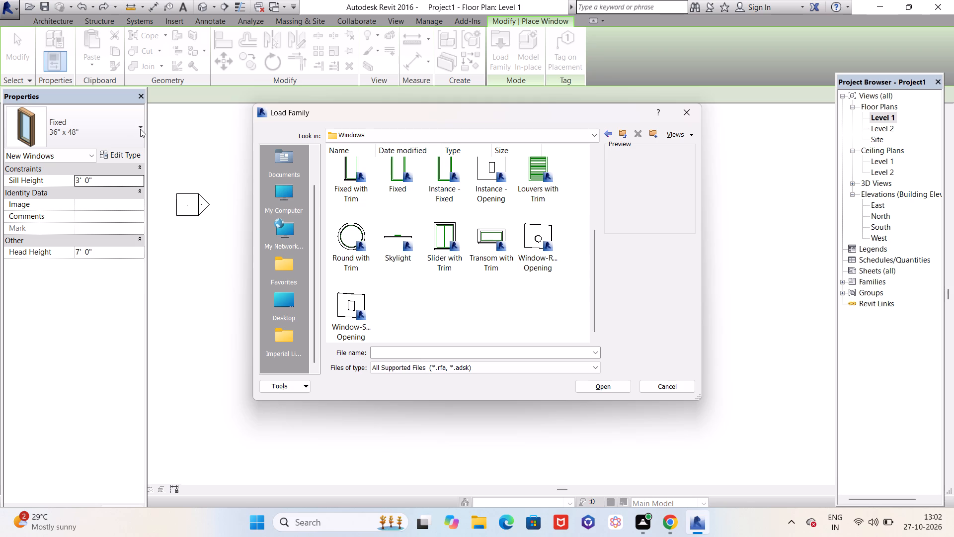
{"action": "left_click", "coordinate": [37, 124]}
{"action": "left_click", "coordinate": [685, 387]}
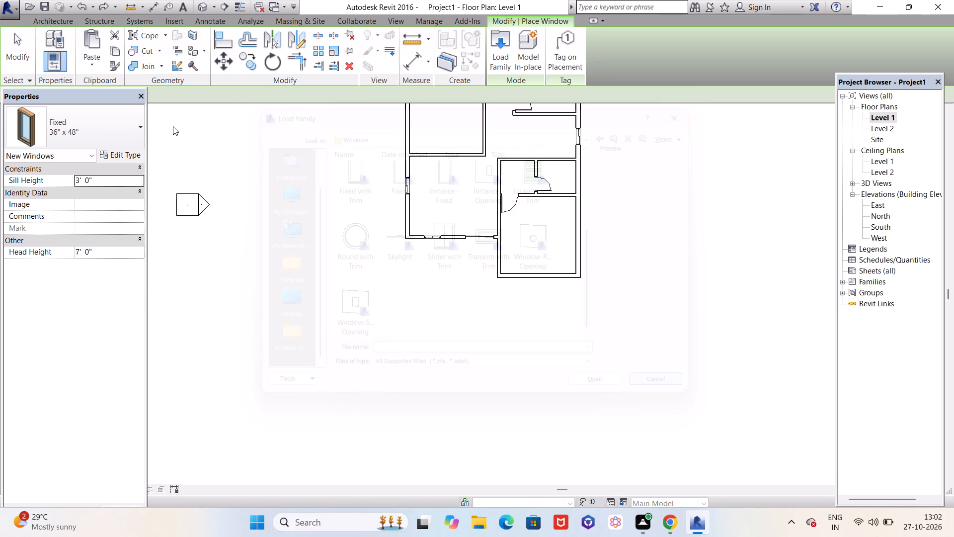
Place a Slider with Trim 36" x 48" window in the southeast room's south wall, about 4'-6" from its west wall.
{"action": "left_click", "coordinate": [102, 131]}
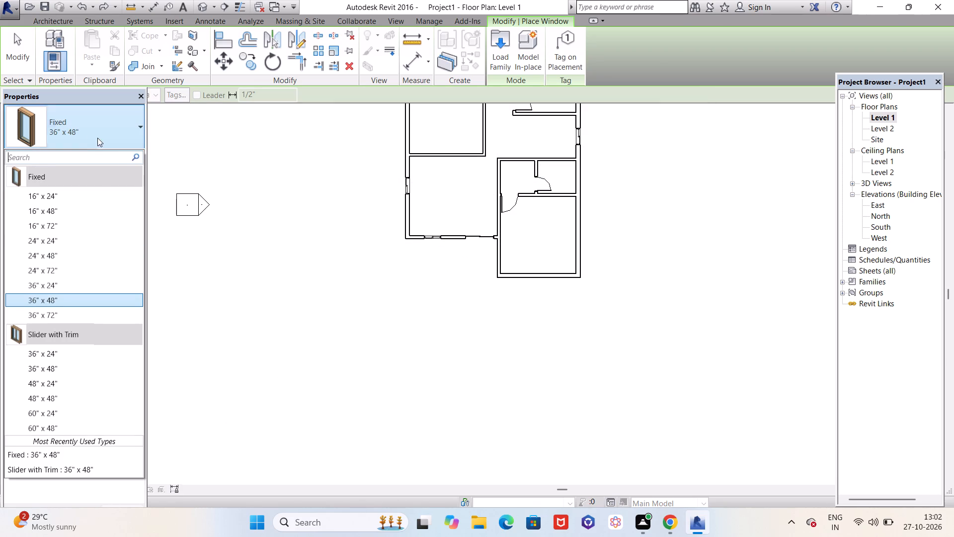
{"action": "left_click", "coordinate": [93, 128]}
{"action": "left_click", "coordinate": [93, 128]}
{"action": "scroll", "coordinate": [102, 258], "scroll_direction": "down", "scroll_amount": 6}
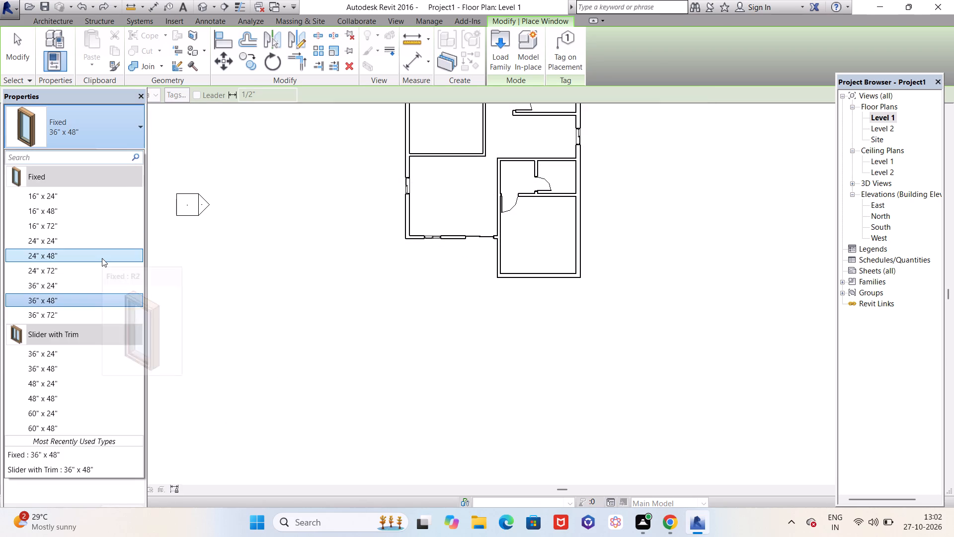
{"action": "scroll", "coordinate": [78, 338], "scroll_direction": "down", "scroll_amount": 5}
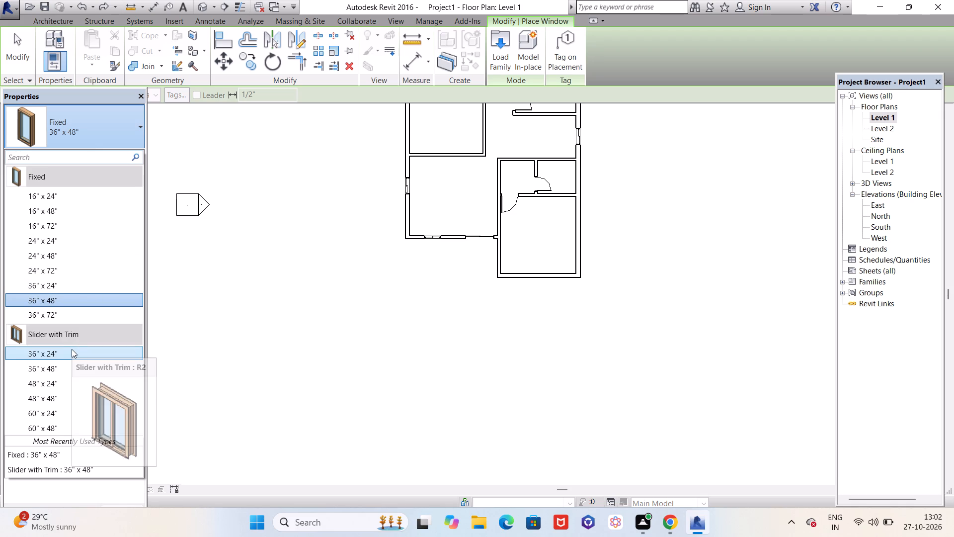
{"action": "left_click", "coordinate": [71, 374]}
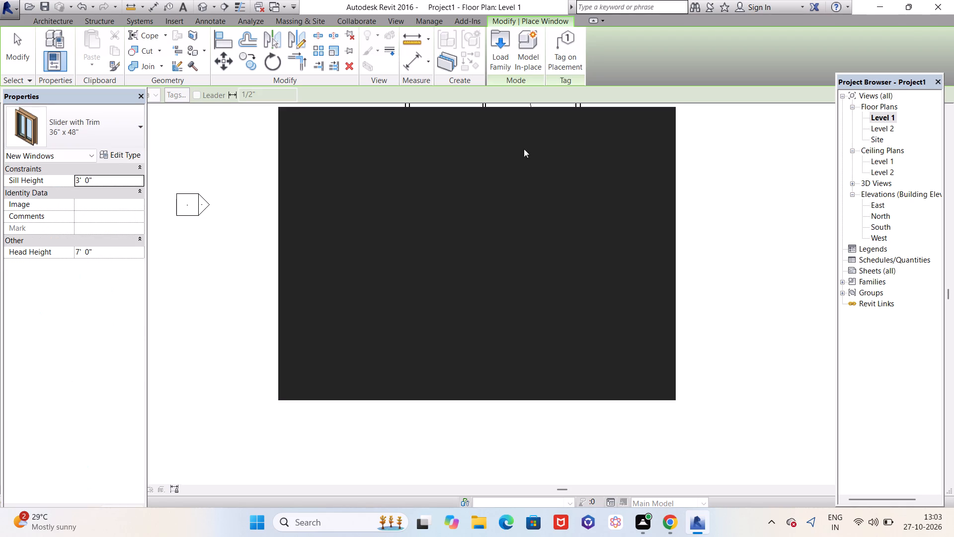
{"action": "left_click", "coordinate": [652, 127]}
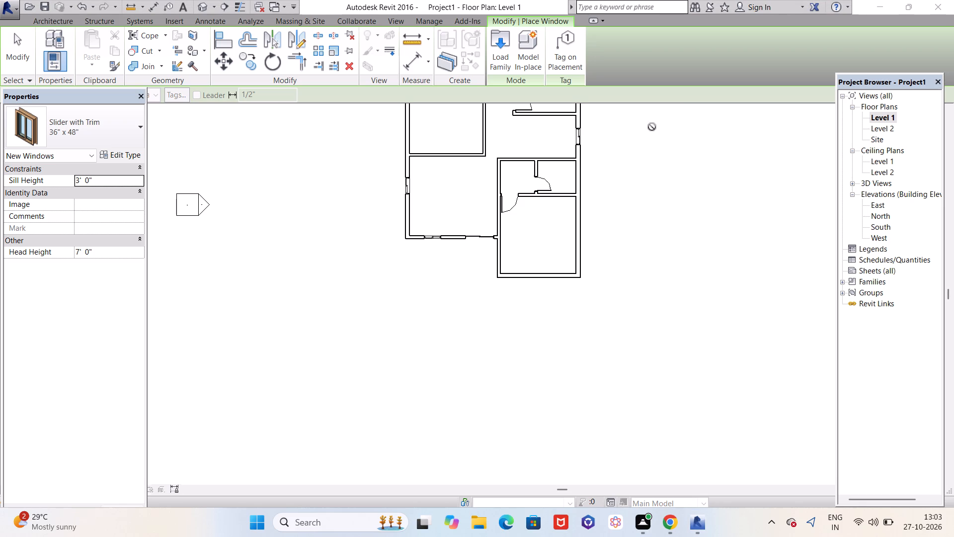
{"action": "scroll", "coordinate": [540, 277], "scroll_direction": "up", "scroll_amount": 6}
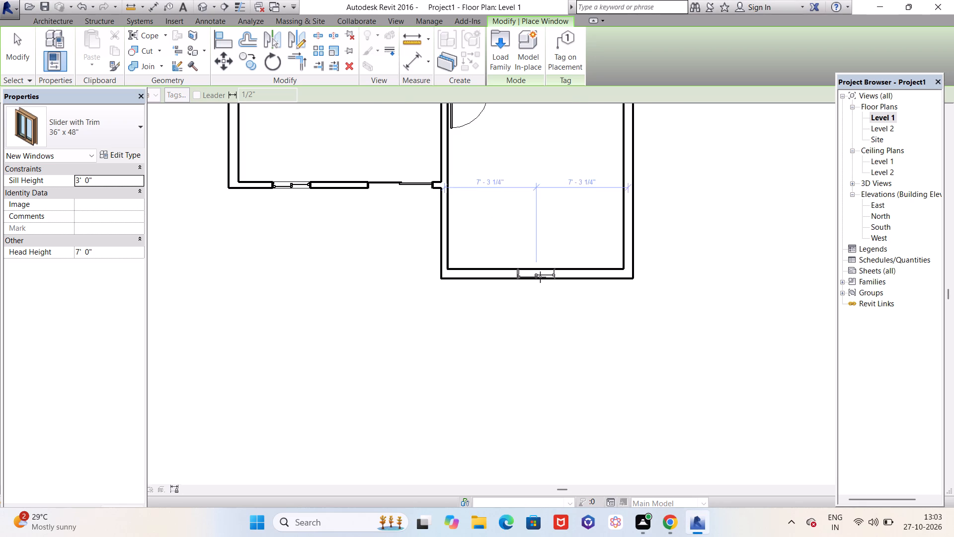
{"action": "scroll", "coordinate": [540, 277], "scroll_direction": "up", "scroll_amount": 6}
{"action": "scroll", "coordinate": [540, 277], "scroll_direction": "down", "scroll_amount": 3}
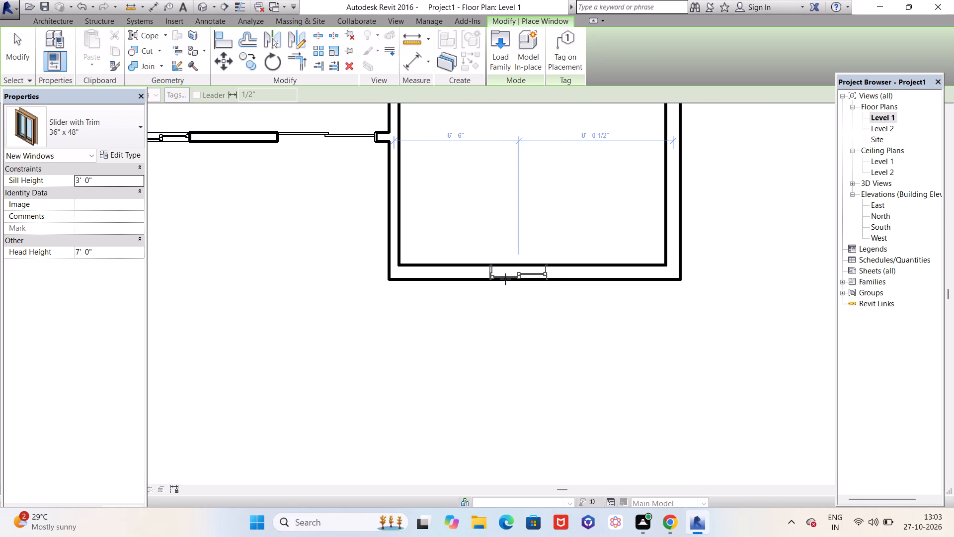
{"action": "left_click", "coordinate": [480, 278]}
Place another Slider with Trim 36" x 48" window in the southeast room's east wall, about 4'-0" from its north partition, and end window placement.
{"action": "scroll", "coordinate": [479, 281], "scroll_direction": "down", "scroll_amount": 5}
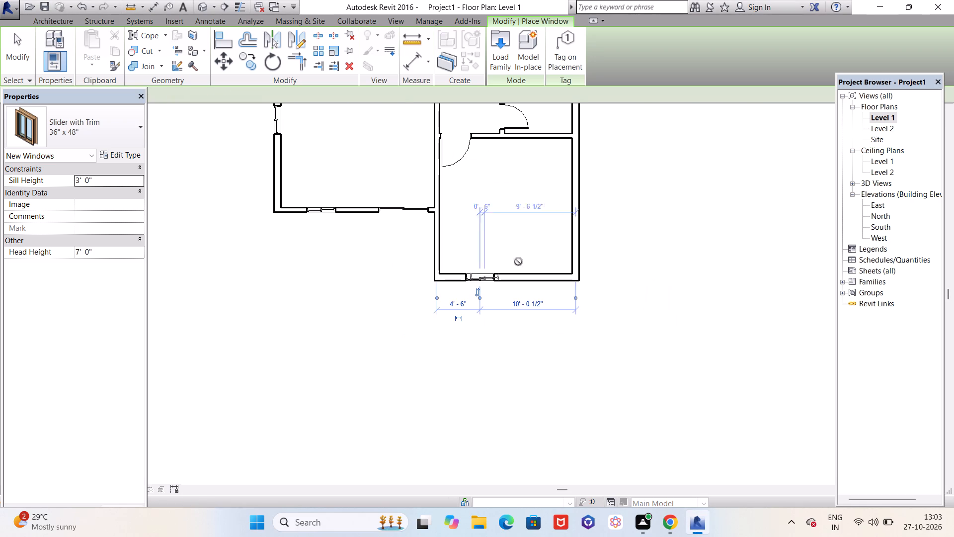
{"action": "scroll", "coordinate": [577, 179], "scroll_direction": "up", "scroll_amount": 1}
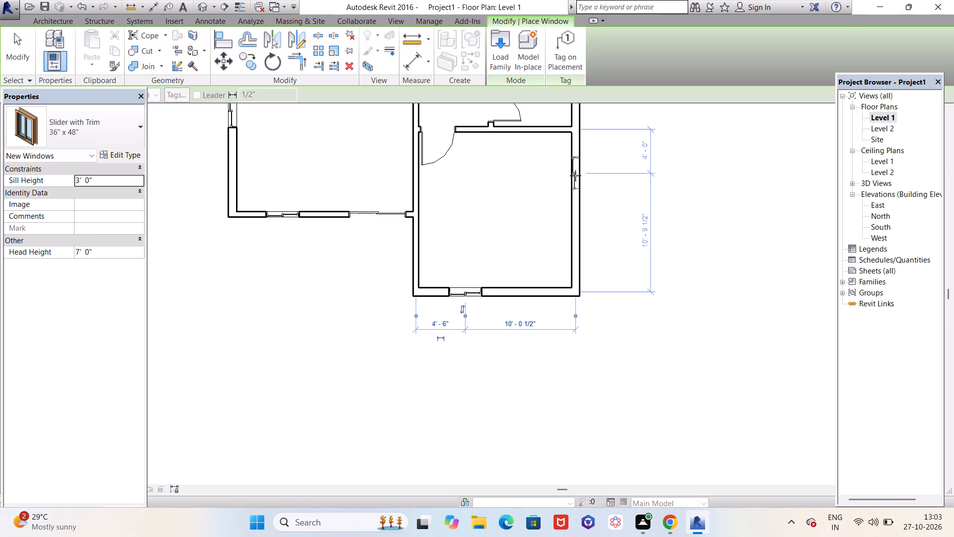
{"action": "left_click", "coordinate": [578, 174]}
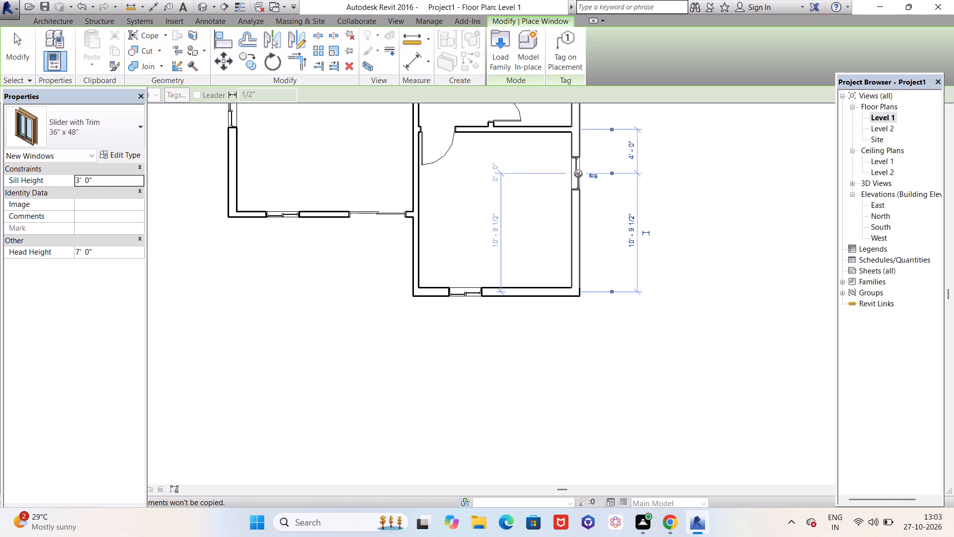
{"action": "left_click", "coordinate": [130, 126]}
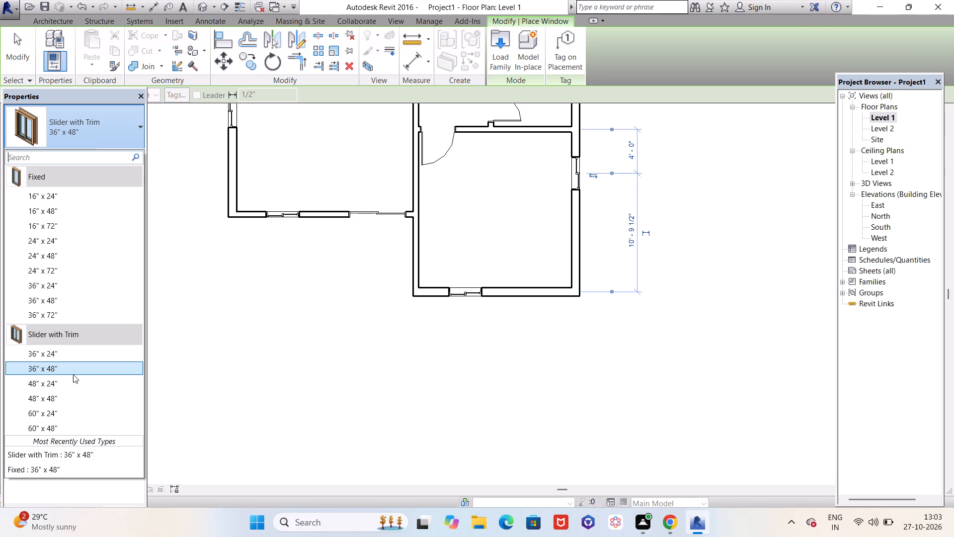
{"action": "scroll", "coordinate": [376, 309], "scroll_direction": "down", "scroll_amount": 4}
{"action": "scroll", "coordinate": [437, 308], "scroll_direction": "down", "scroll_amount": 12}
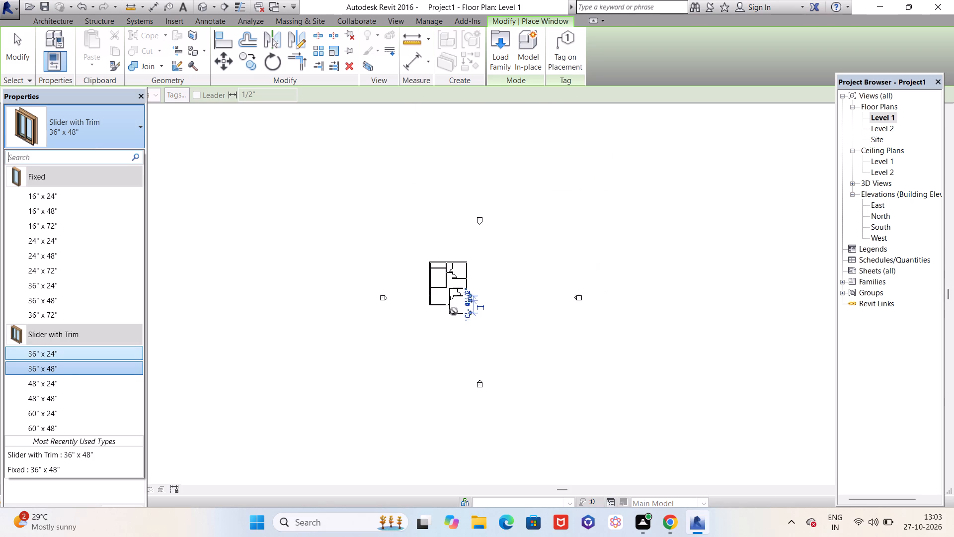
{"action": "scroll", "coordinate": [454, 308], "scroll_direction": "up", "scroll_amount": 10}
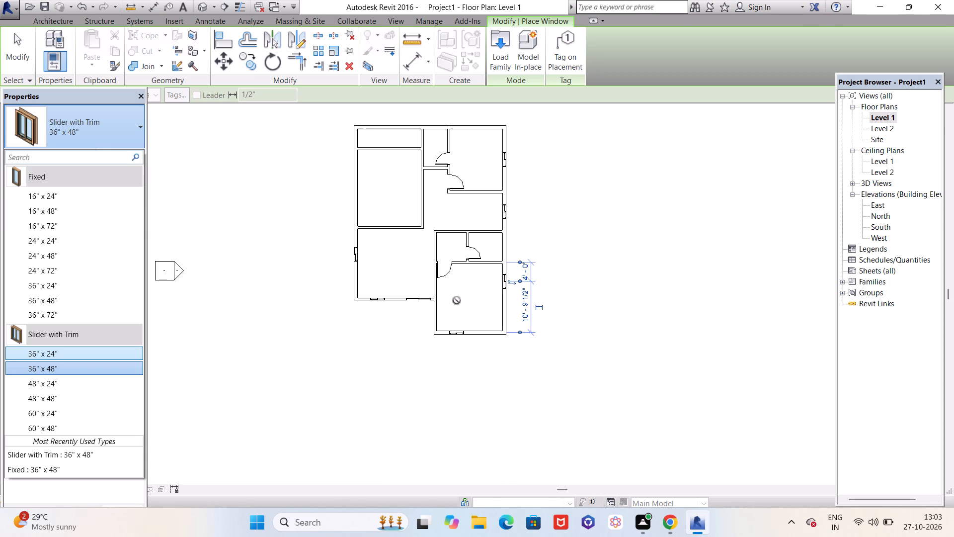
{"action": "key", "text": "Escape"}
{"action": "key", "text": "Escape"}
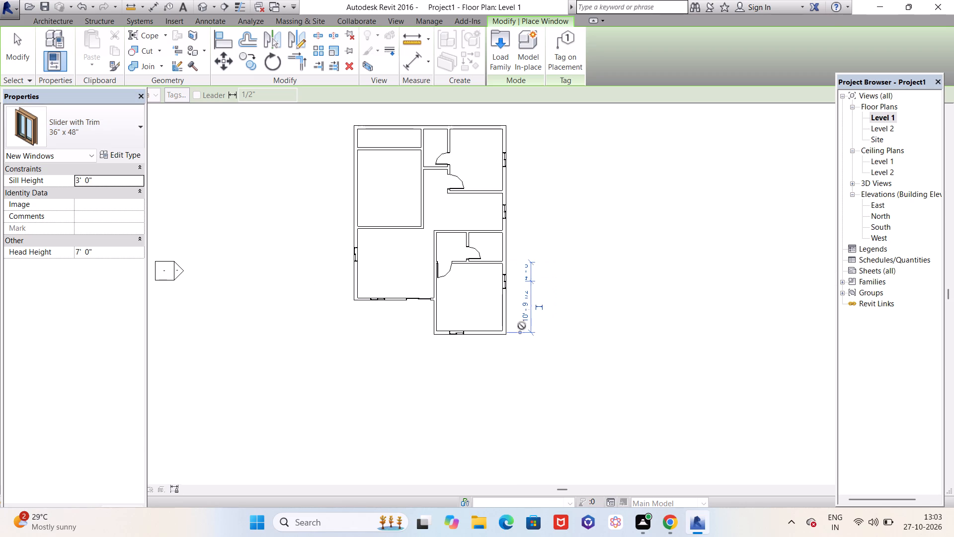
{"action": "key", "text": "Escape"}
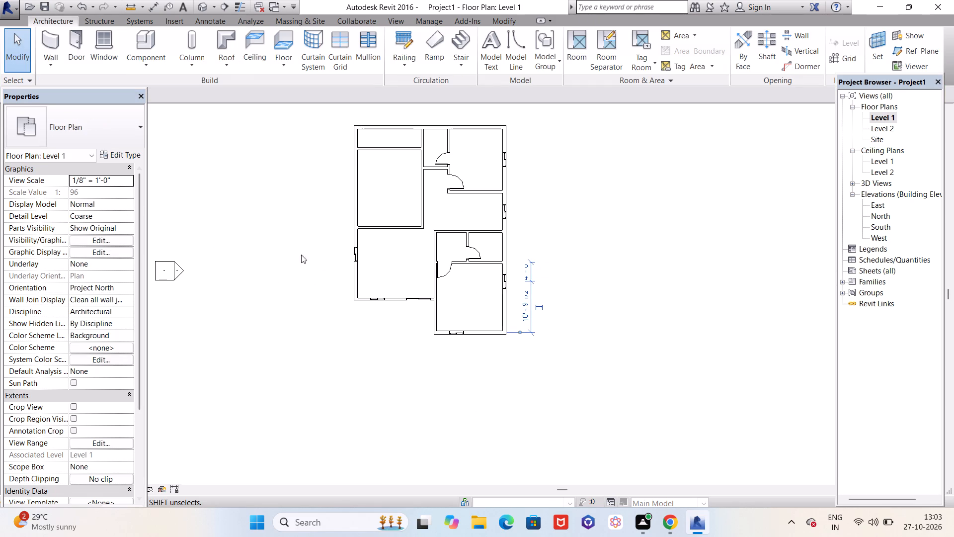
{"action": "scroll", "coordinate": [560, 463], "scroll_direction": "up", "scroll_amount": 1}
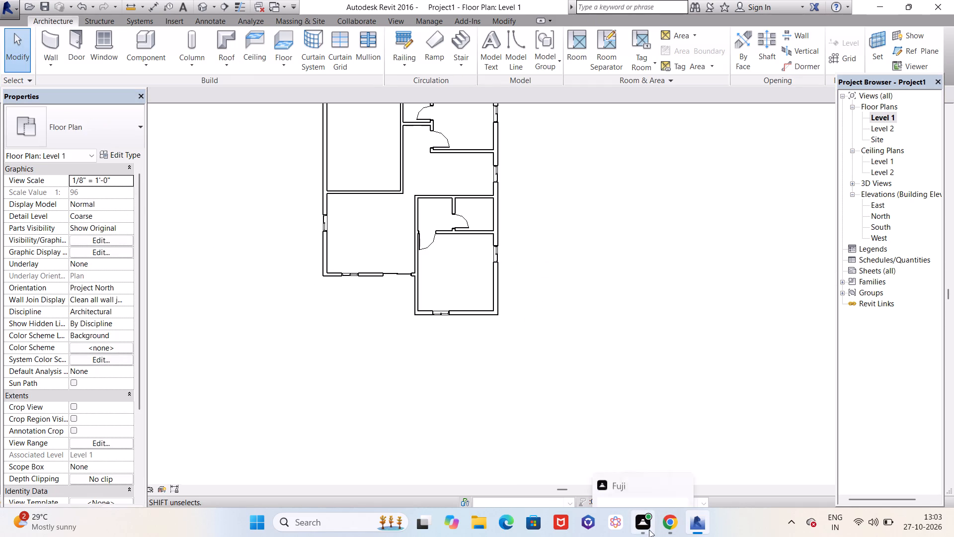
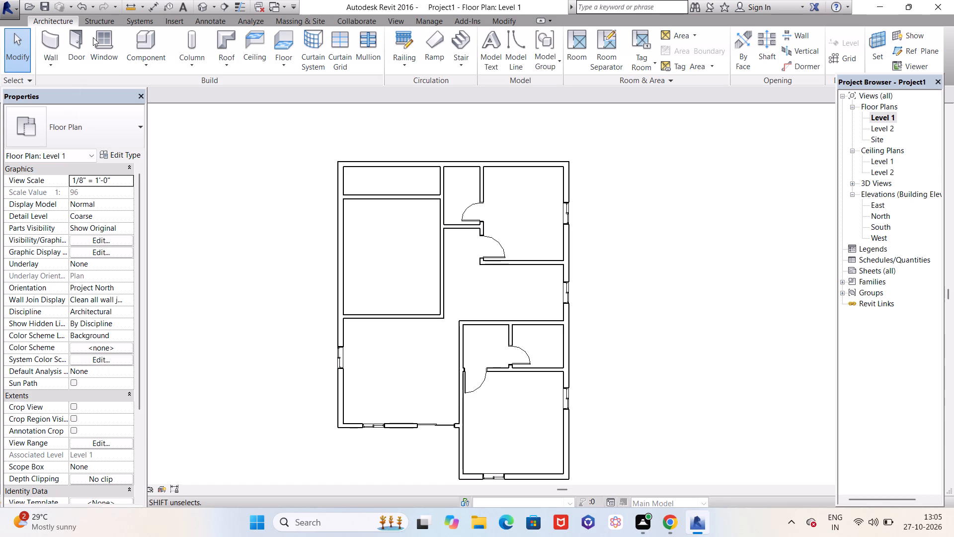
Start placing a window and load the Transom with Trim family from the US Imperial Windows folder.
{"action": "left_click", "coordinate": [109, 37]}
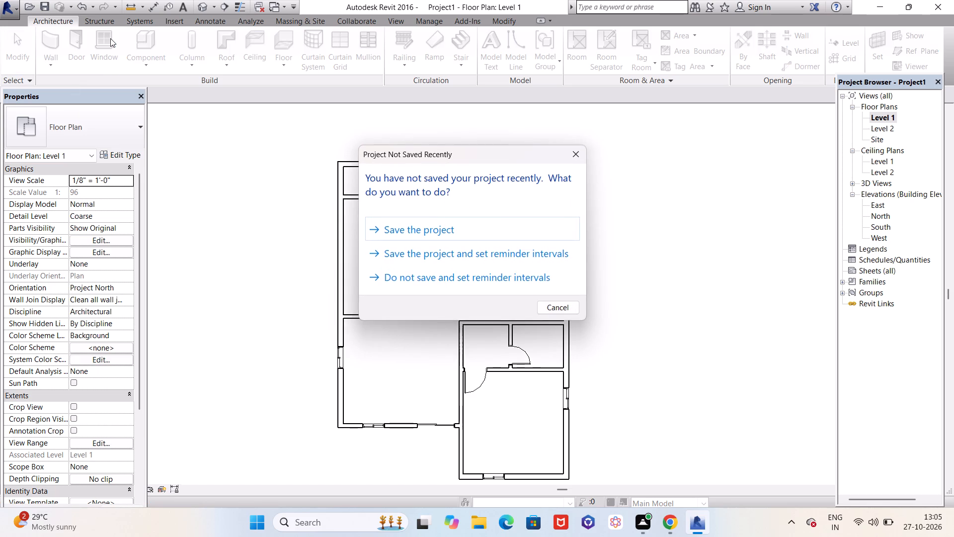
{"action": "left_click", "coordinate": [577, 158]}
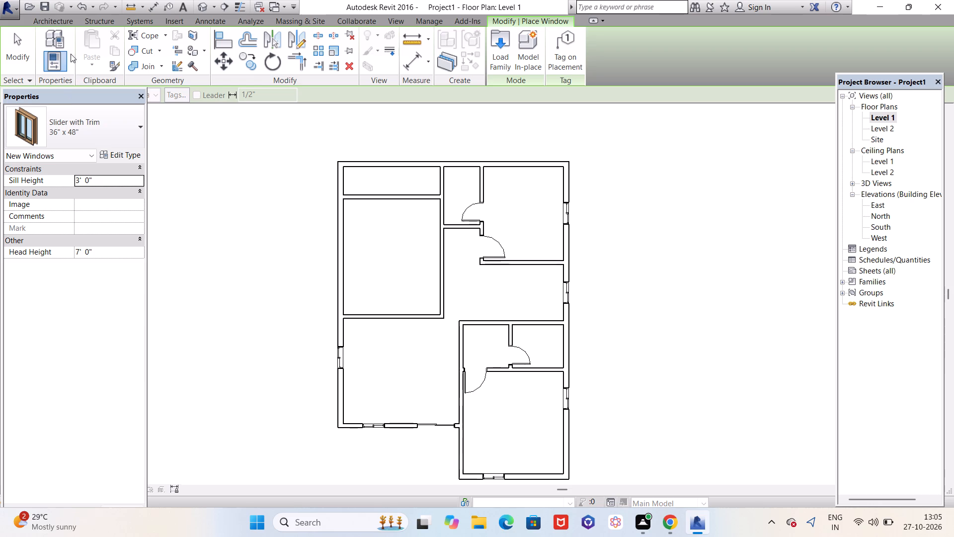
{"action": "left_click", "coordinate": [500, 43]}
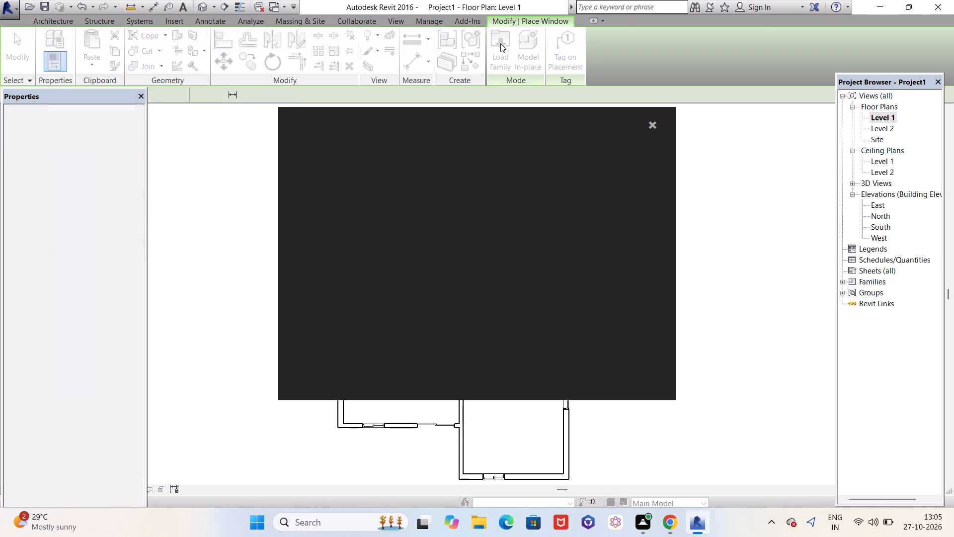
{"action": "left_click", "coordinate": [648, 128]}
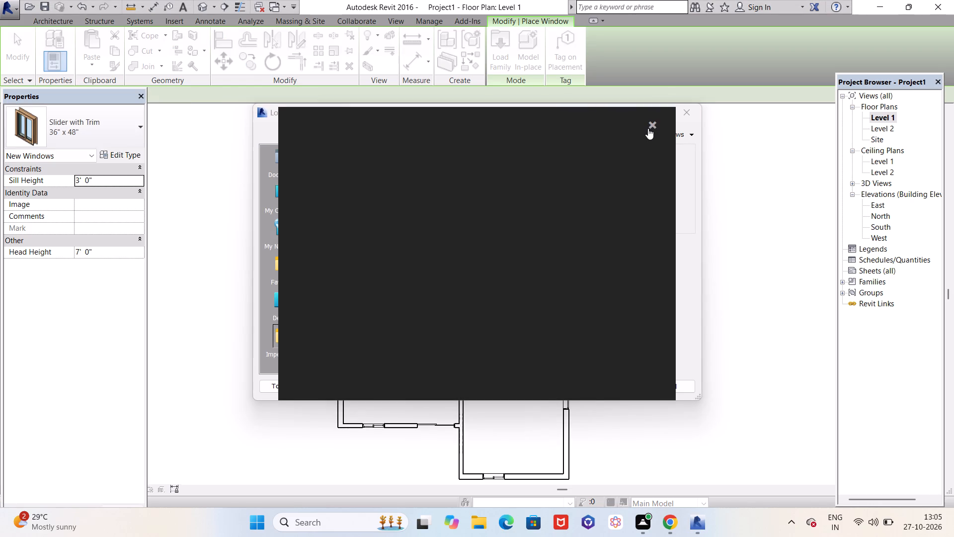
{"action": "scroll", "coordinate": [497, 220], "scroll_direction": "down", "scroll_amount": 5}
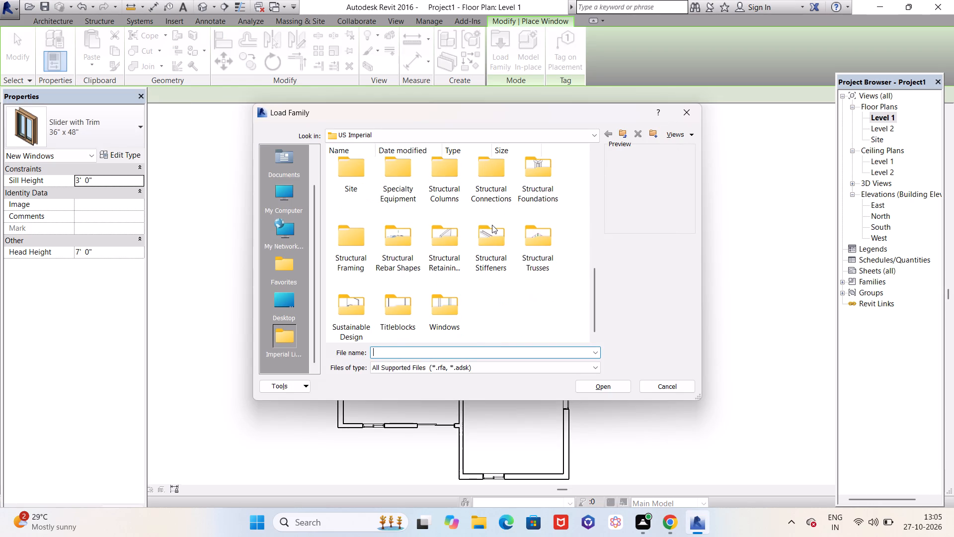
{"action": "scroll", "coordinate": [489, 227], "scroll_direction": "down", "scroll_amount": 2}
{"action": "double_click", "coordinate": [442, 307]}
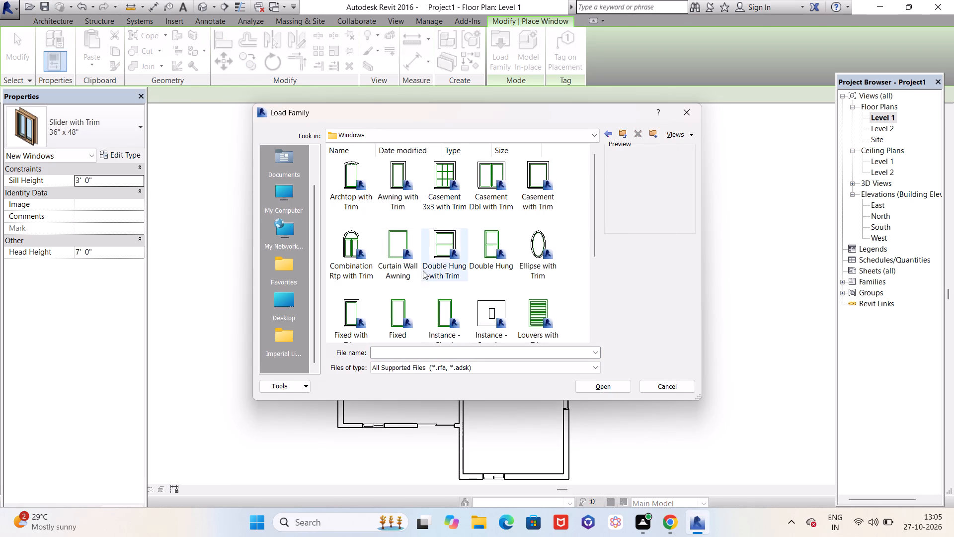
{"action": "scroll", "coordinate": [417, 258], "scroll_direction": "down", "scroll_amount": 5}
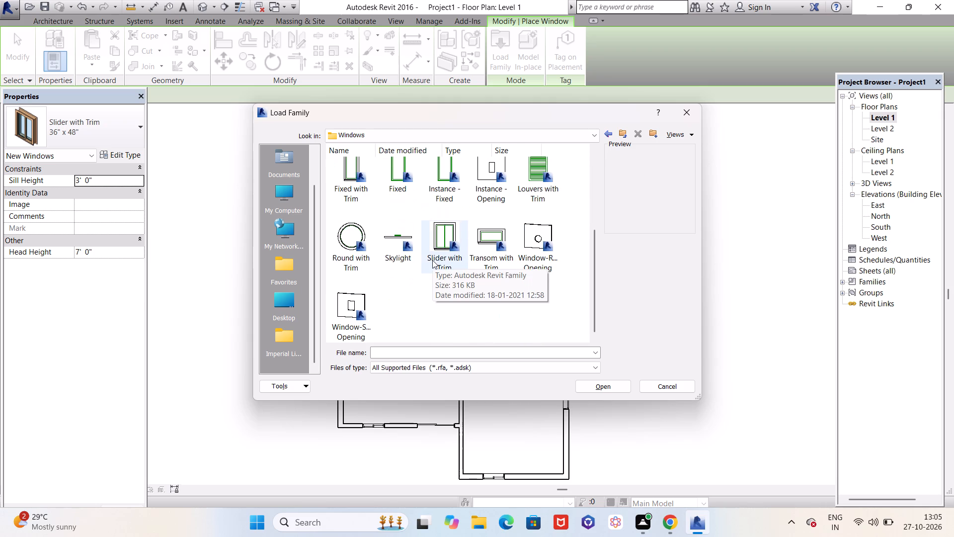
{"action": "scroll", "coordinate": [432, 261], "scroll_direction": "up", "scroll_amount": 4}
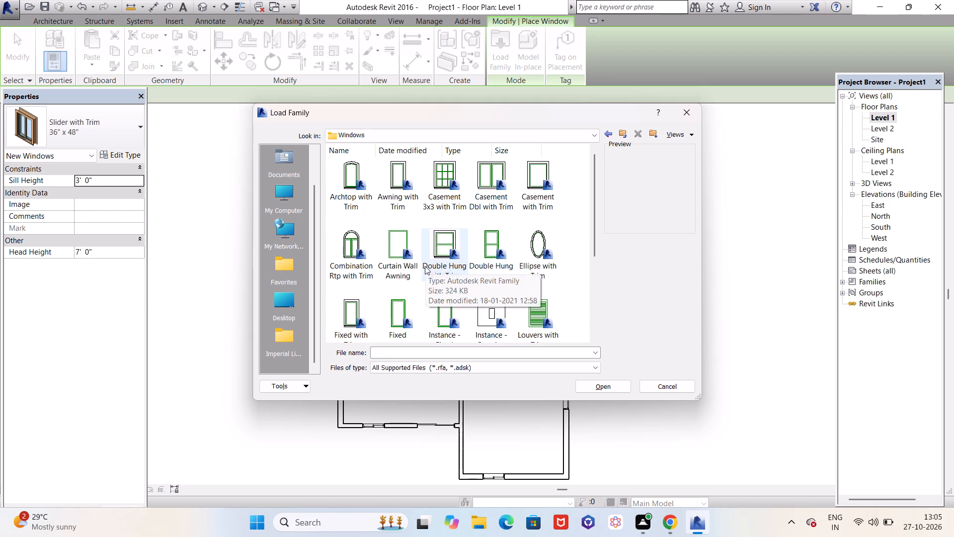
{"action": "scroll", "coordinate": [408, 240], "scroll_direction": "down", "scroll_amount": 5}
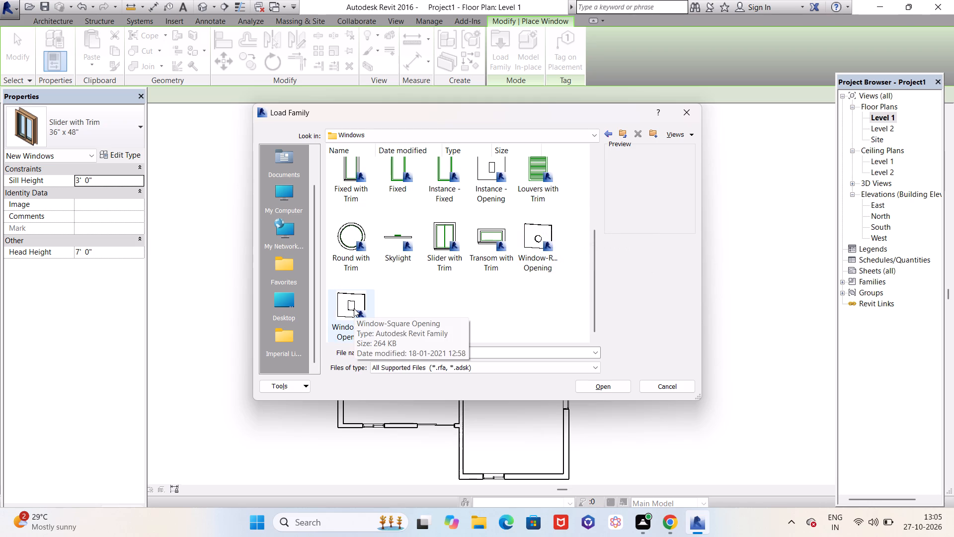
{"action": "scroll", "coordinate": [350, 304], "scroll_direction": "up", "scroll_amount": 3}
{"action": "scroll", "coordinate": [374, 296], "scroll_direction": "down", "scroll_amount": 6}
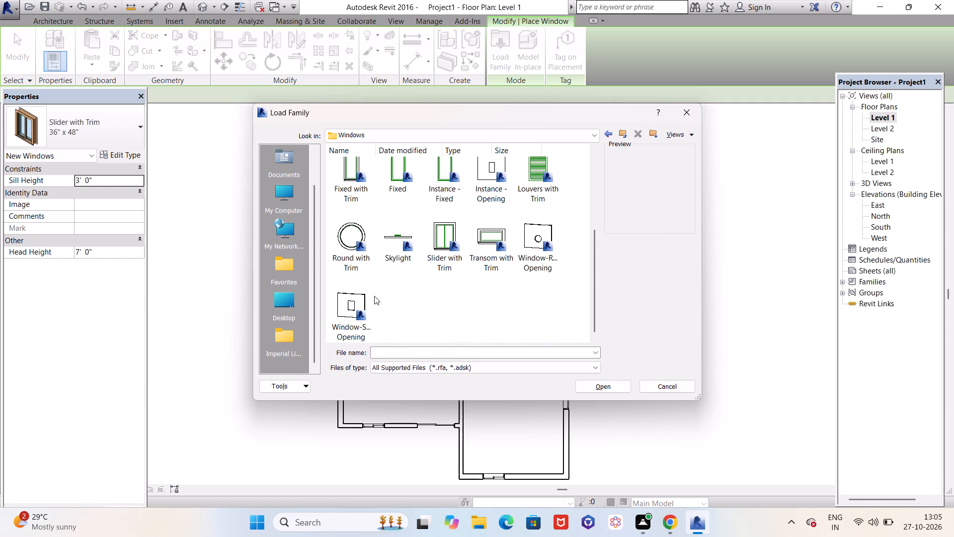
{"action": "left_click", "coordinate": [348, 302]}
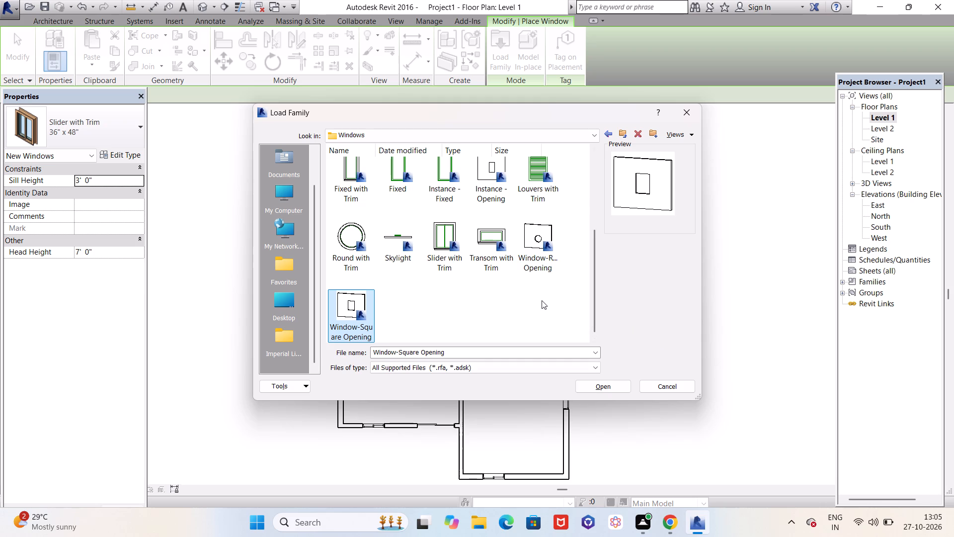
{"action": "left_click", "coordinate": [500, 239]}
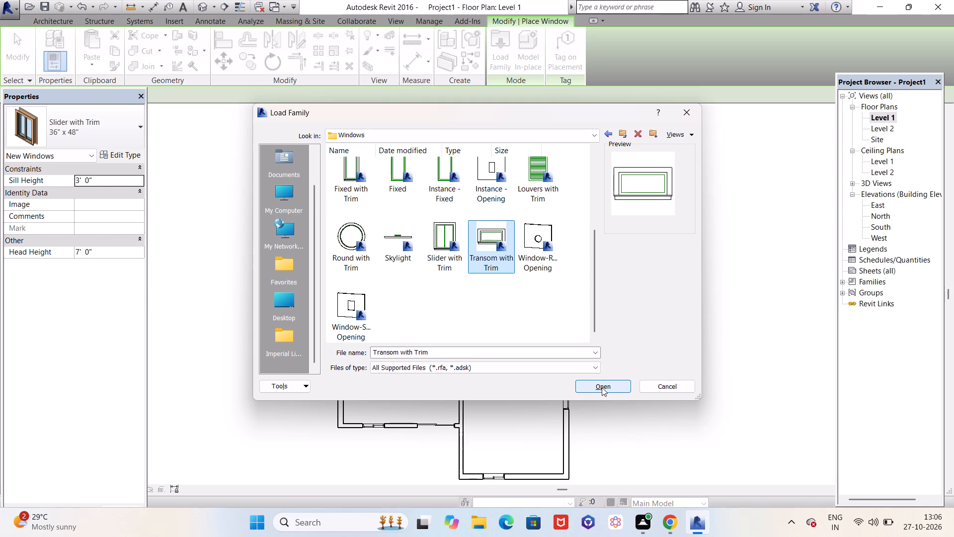
{"action": "left_click", "coordinate": [602, 387]}
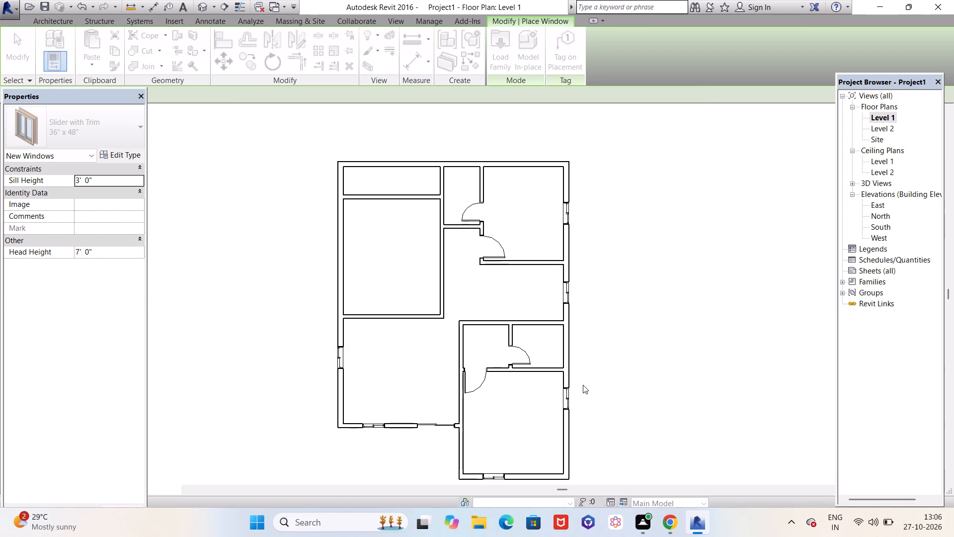
Place a 24" x 24" Transom with Trim window in the east exterior wall of the small southern room, 3'-3" from each cross wall.
{"action": "scroll", "coordinate": [459, 171], "scroll_direction": "up", "scroll_amount": 3}
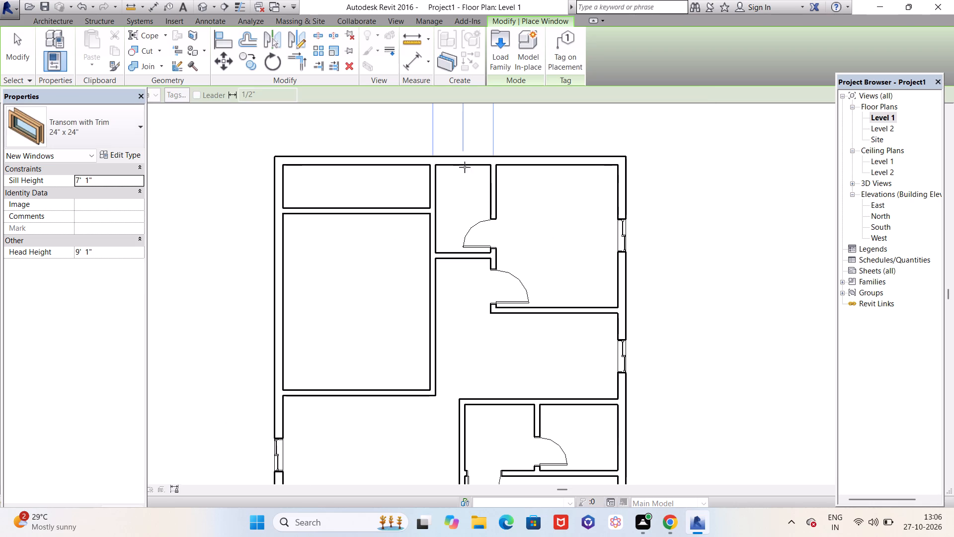
{"action": "scroll", "coordinate": [463, 160], "scroll_direction": "up", "scroll_amount": 3}
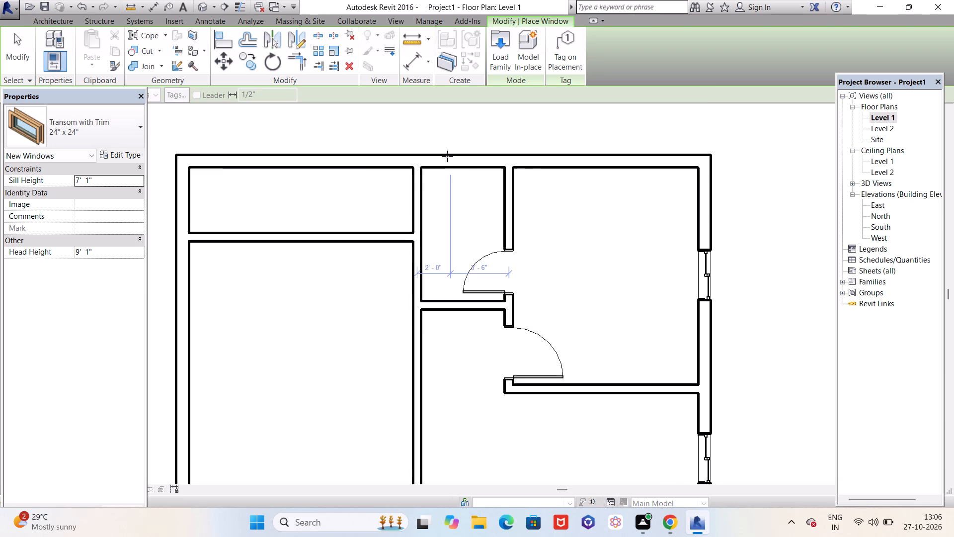
{"action": "scroll", "coordinate": [446, 175], "scroll_direction": "down", "scroll_amount": 4}
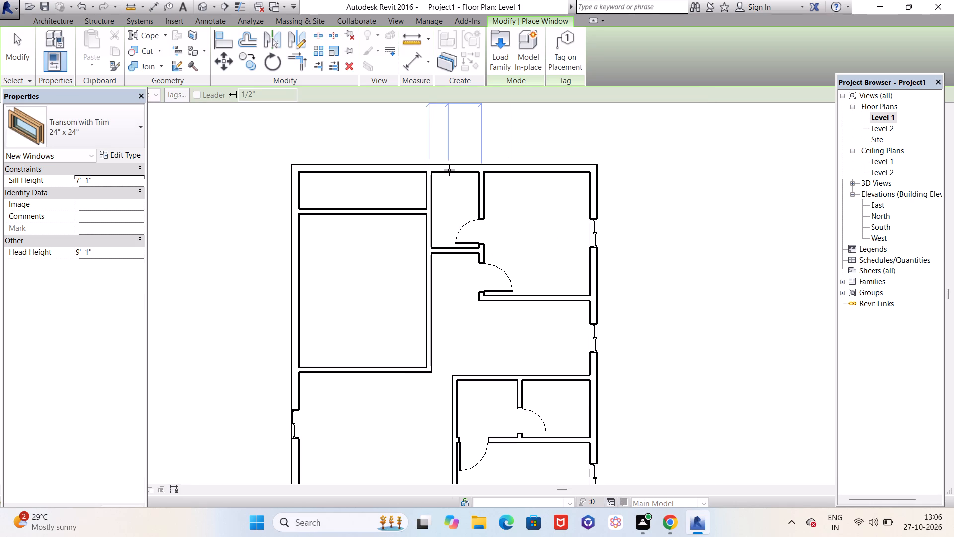
{"action": "scroll", "coordinate": [449, 170], "scroll_direction": "up", "scroll_amount": 10}
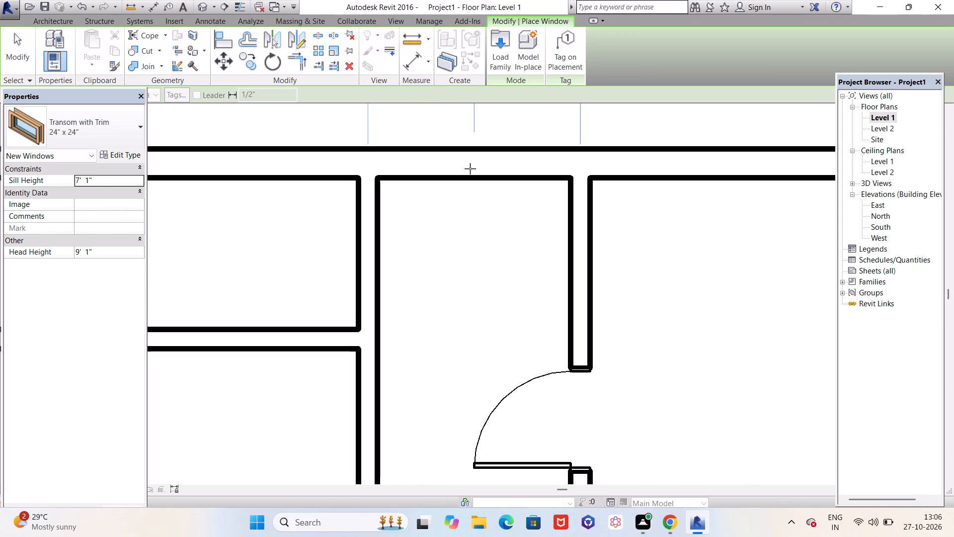
{"action": "scroll", "coordinate": [455, 174], "scroll_direction": "down", "scroll_amount": 13}
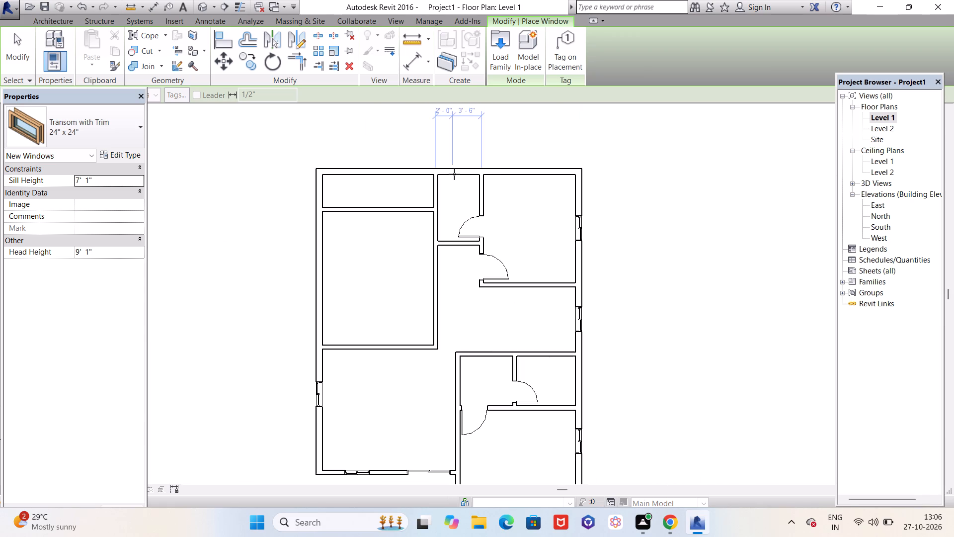
{"action": "scroll", "coordinate": [454, 174], "scroll_direction": "down", "scroll_amount": 5}
{"action": "middle_click_drag", "start_coordinate": [438, 250], "coordinate": [417, 196]}
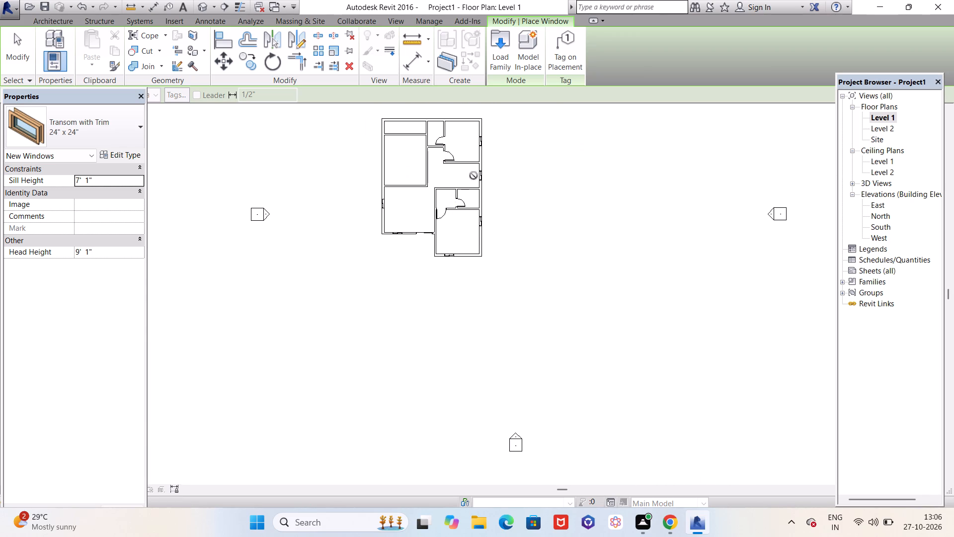
{"action": "scroll", "coordinate": [478, 172], "scroll_direction": "up", "scroll_amount": 3}
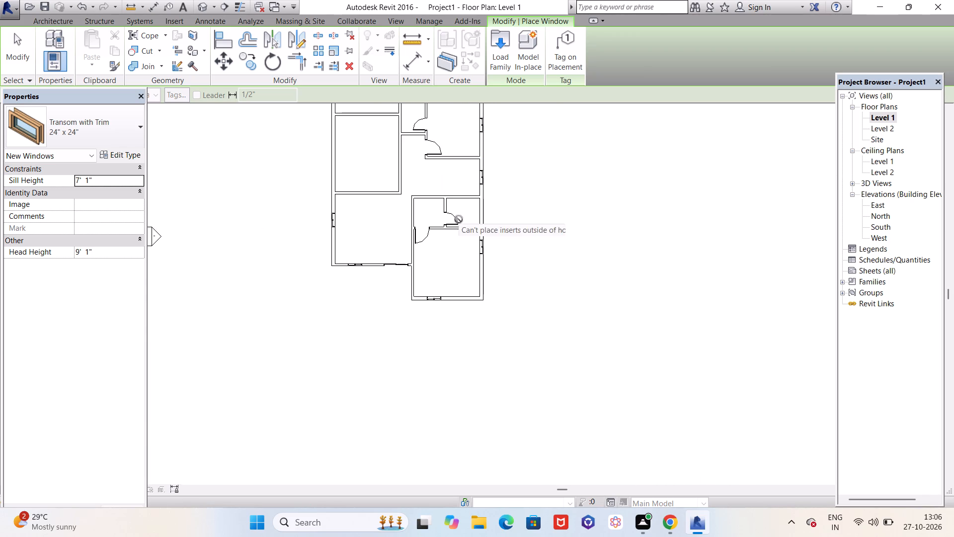
{"action": "scroll", "coordinate": [482, 211], "scroll_direction": "up", "scroll_amount": 3}
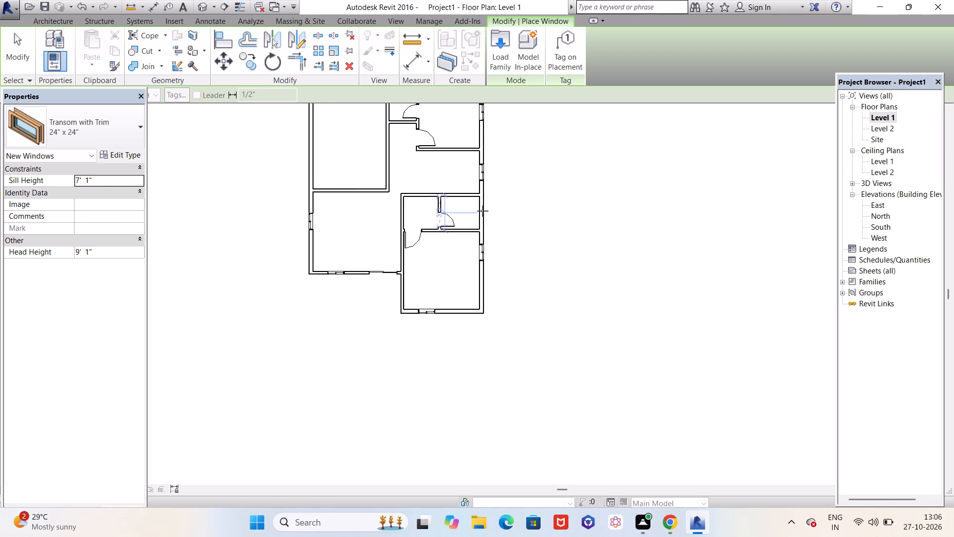
{"action": "scroll", "coordinate": [482, 211], "scroll_direction": "up", "scroll_amount": 8}
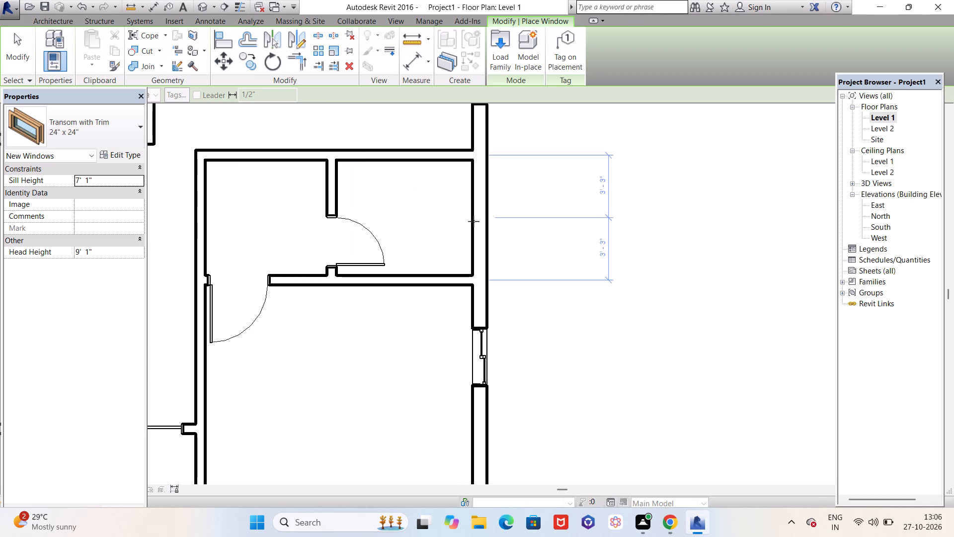
{"action": "left_click", "coordinate": [474, 221]}
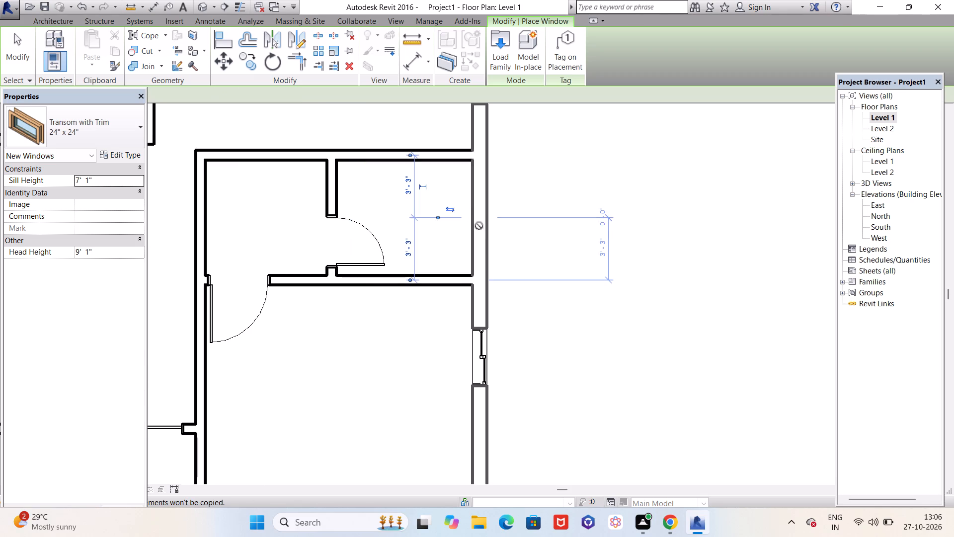
Place another 24" x 24" transom window in the north exterior wall of the narrow room, centred 2'-9" from each side wall.
{"action": "scroll", "coordinate": [492, 237], "scroll_direction": "down", "scroll_amount": 12}
{"action": "scroll", "coordinate": [440, 154], "scroll_direction": "up", "scroll_amount": 5}
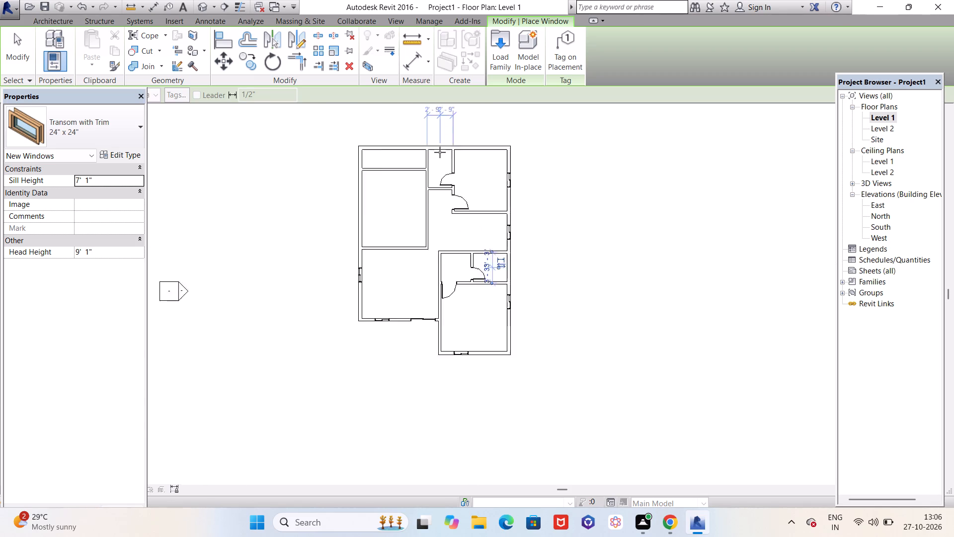
{"action": "scroll", "coordinate": [439, 150], "scroll_direction": "up", "scroll_amount": 5}
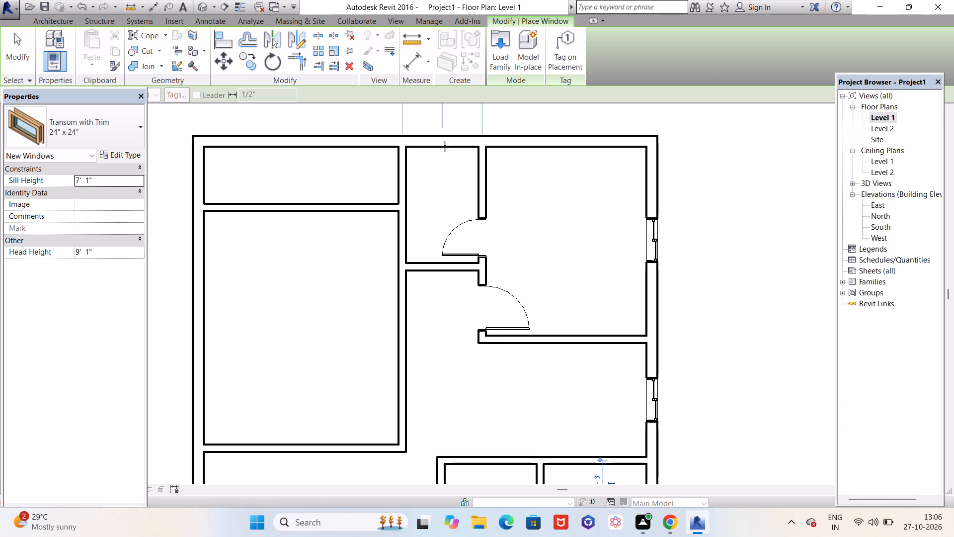
{"action": "left_click", "coordinate": [445, 146]}
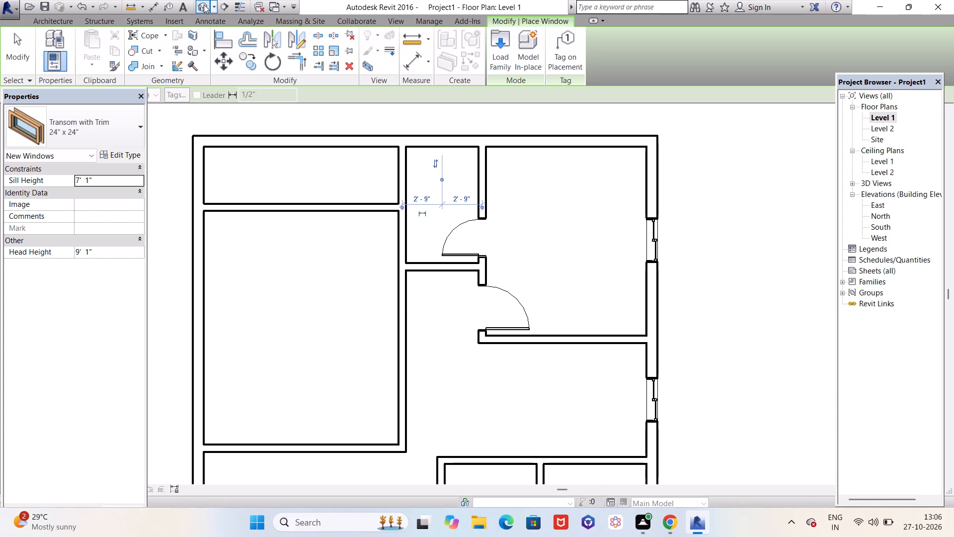
Examine the two placed transom windows in the default 3D view from inside and outside the house, ending window placement.
{"action": "left_click", "coordinate": [205, 4]}
{"action": "scroll", "coordinate": [435, 179], "scroll_direction": "up", "scroll_amount": 5}
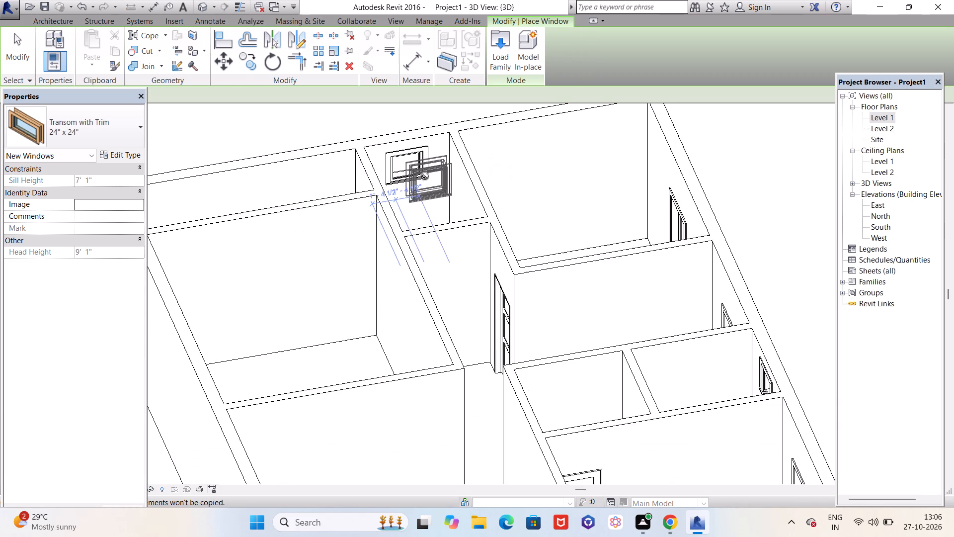
{"action": "scroll", "coordinate": [438, 178], "scroll_direction": "up", "scroll_amount": 5}
{"action": "scroll", "coordinate": [422, 242], "scroll_direction": "down", "scroll_amount": 10}
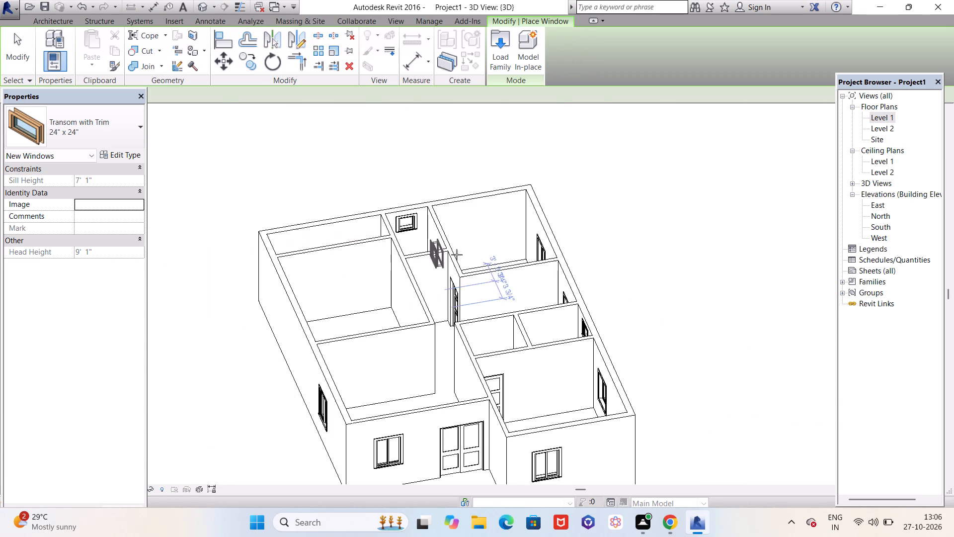
{"action": "middle_click_drag", "start_coordinate": [642, 302], "coordinate": [466, 212], "text": "shift"}
{"action": "scroll", "coordinate": [457, 375], "scroll_direction": "up", "scroll_amount": 6}
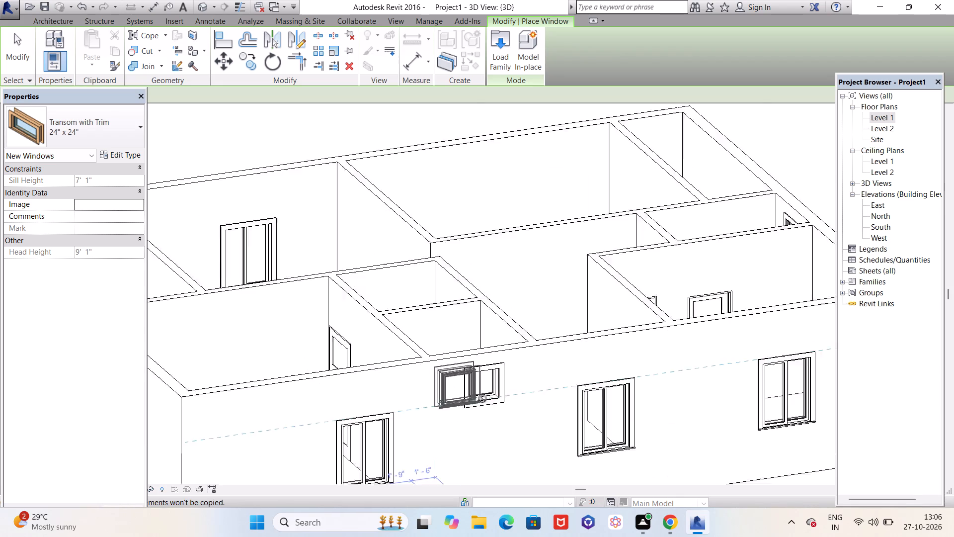
{"action": "scroll", "coordinate": [492, 413], "scroll_direction": "up", "scroll_amount": 6}
{"action": "scroll", "coordinate": [247, 396], "scroll_direction": "down", "scroll_amount": 7}
{"action": "scroll", "coordinate": [338, 399], "scroll_direction": "up", "scroll_amount": 9}
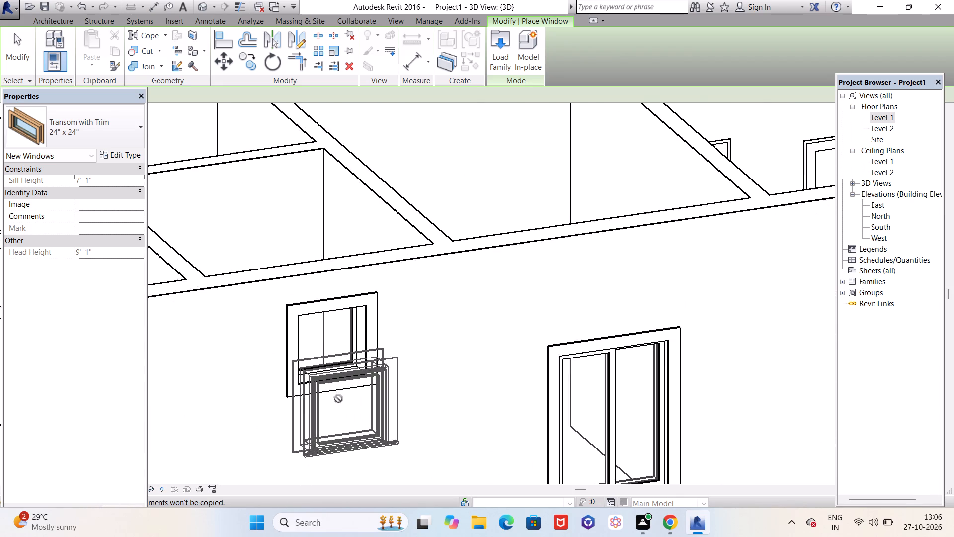
{"action": "scroll", "coordinate": [338, 399], "scroll_direction": "up", "scroll_amount": 5}
{"action": "scroll", "coordinate": [65, 367], "scroll_direction": "down", "scroll_amount": 5}
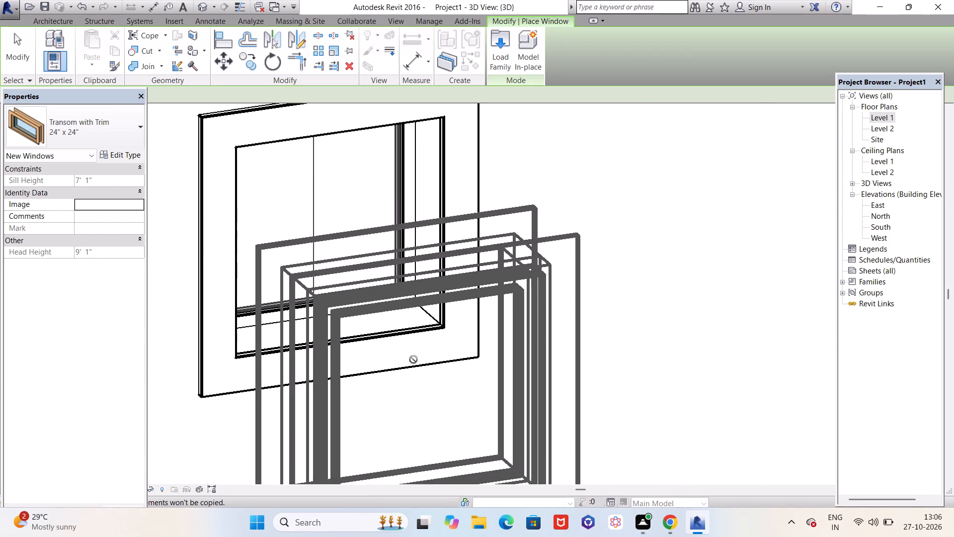
{"action": "middle_click_drag", "start_coordinate": [450, 350], "coordinate": [516, 370], "text": "shift"}
{"action": "scroll", "coordinate": [449, 318], "scroll_direction": "down", "scroll_amount": 7}
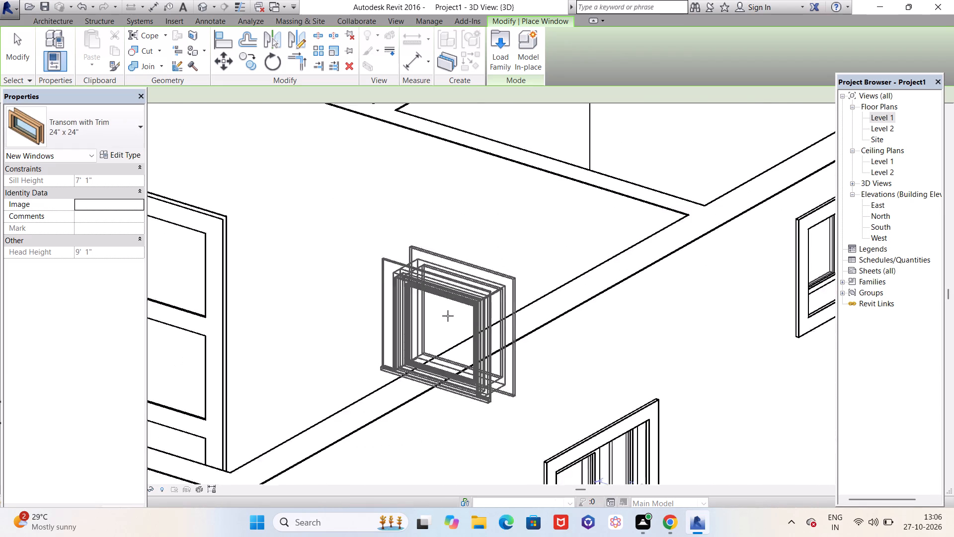
{"action": "scroll", "coordinate": [447, 313], "scroll_direction": "down", "scroll_amount": 6}
{"action": "key", "text": "Escape"}
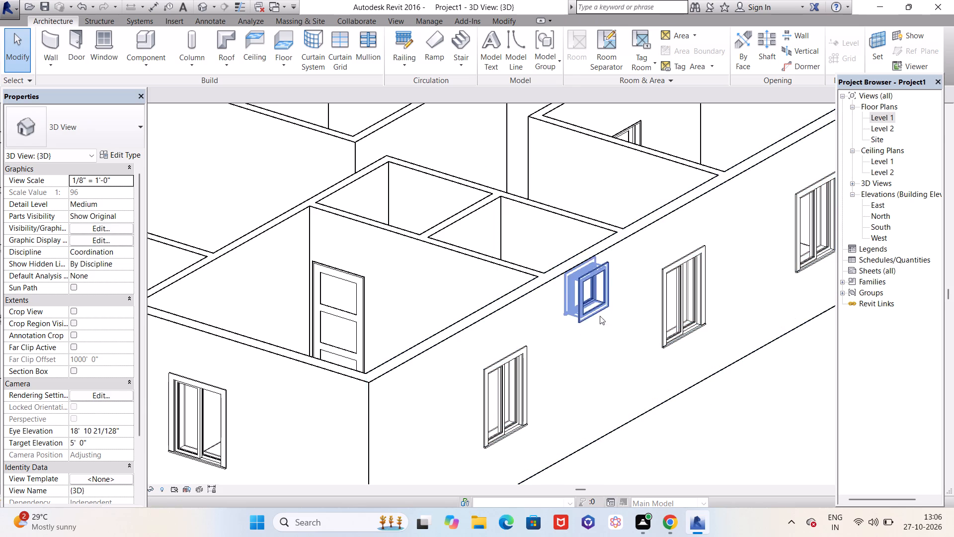
{"action": "scroll", "coordinate": [612, 305], "scroll_direction": "up", "scroll_amount": 10}
{"action": "scroll", "coordinate": [543, 294], "scroll_direction": "up", "scroll_amount": 12}
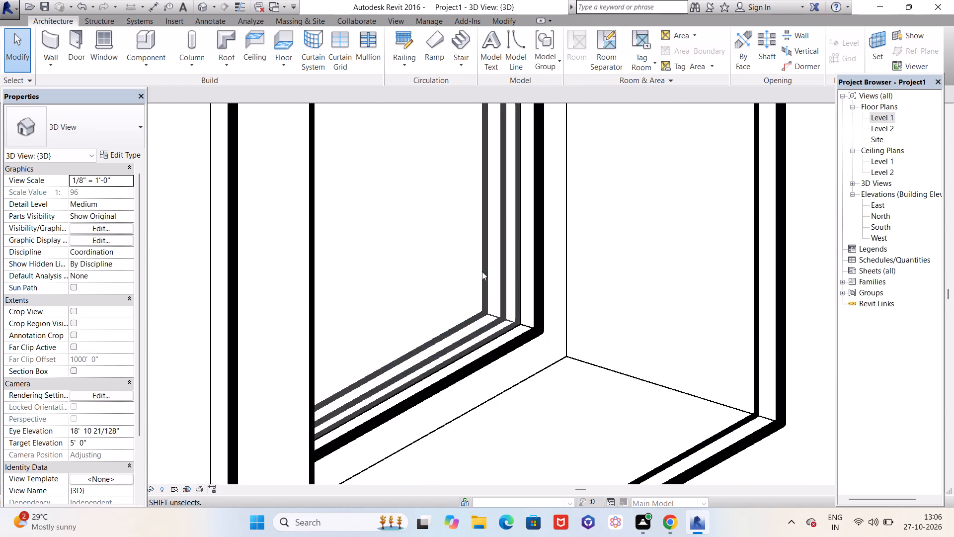
{"action": "scroll", "coordinate": [492, 310], "scroll_direction": "down", "scroll_amount": 5}
{"action": "scroll", "coordinate": [486, 321], "scroll_direction": "down", "scroll_amount": 18}
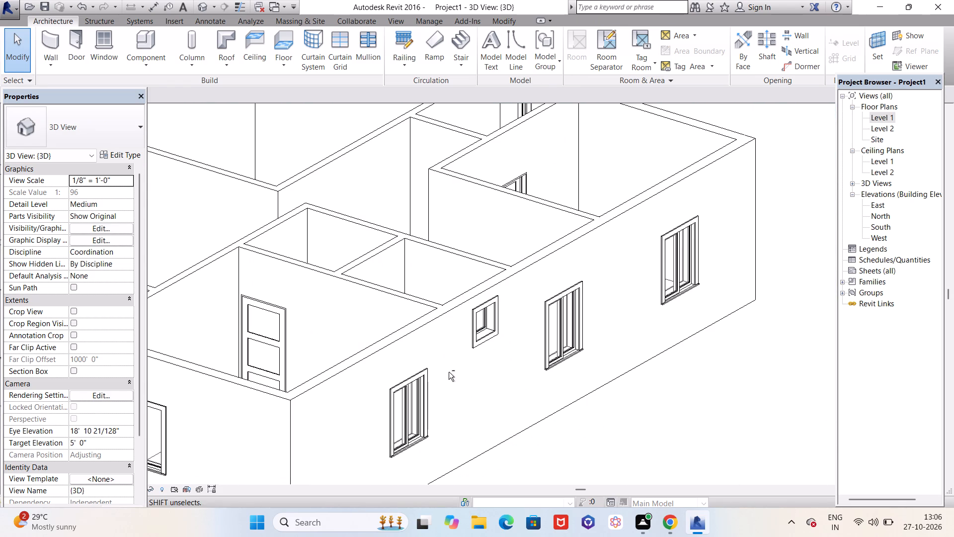
Examine the transom window in the narrow room's north wall from inside the house in the 3D view.
{"action": "middle_click_drag", "start_coordinate": [449, 372], "coordinate": [693, 369], "text": "shift"}
{"action": "scroll", "coordinate": [425, 136], "scroll_direction": "up", "scroll_amount": 5}
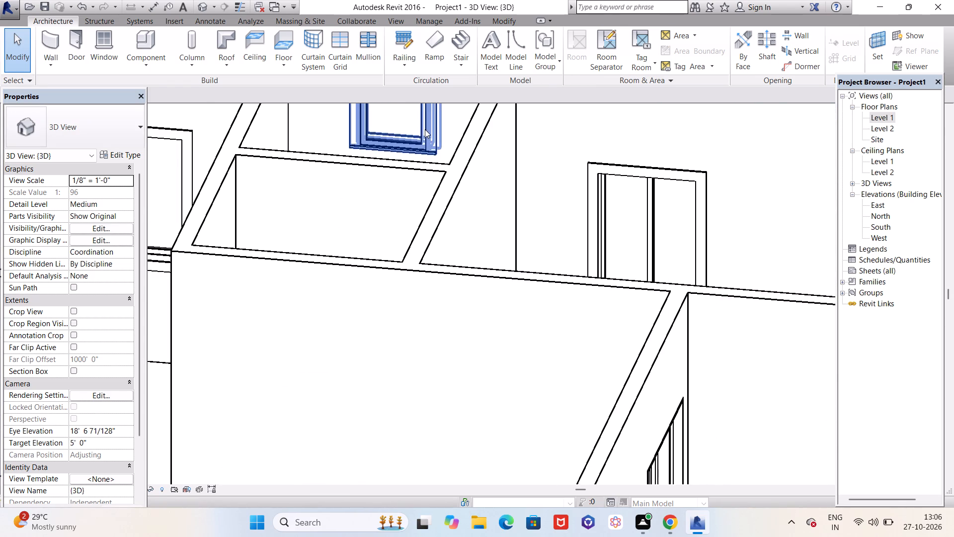
{"action": "scroll", "coordinate": [424, 135], "scroll_direction": "up", "scroll_amount": 3}
{"action": "scroll", "coordinate": [392, 268], "scroll_direction": "down", "scroll_amount": 13}
{"action": "scroll", "coordinate": [402, 219], "scroll_direction": "up", "scroll_amount": 6}
{"action": "scroll", "coordinate": [368, 252], "scroll_direction": "up", "scroll_amount": 7}
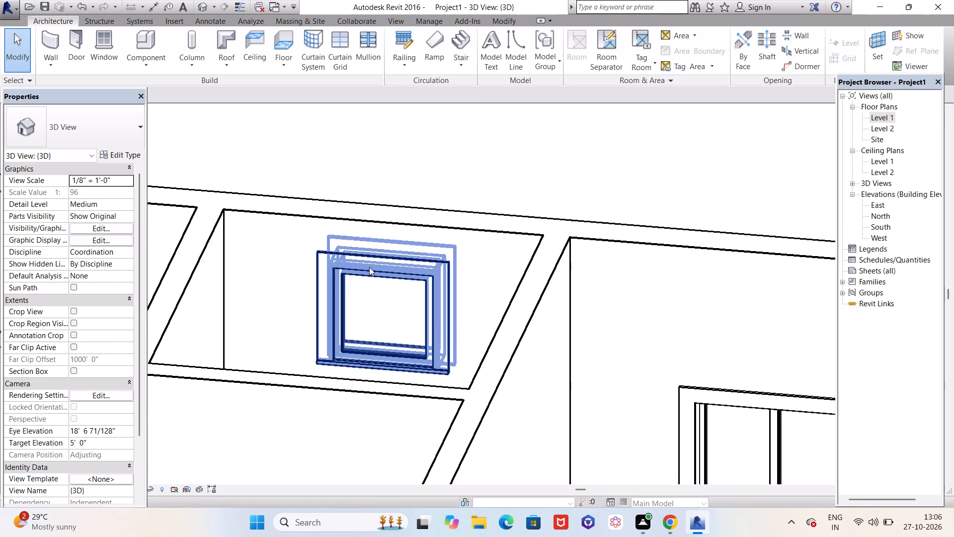
{"action": "scroll", "coordinate": [369, 265], "scroll_direction": "up", "scroll_amount": 7}
{"action": "scroll", "coordinate": [385, 320], "scroll_direction": "up", "scroll_amount": 7}
{"action": "scroll", "coordinate": [430, 271], "scroll_direction": "down", "scroll_amount": 14}
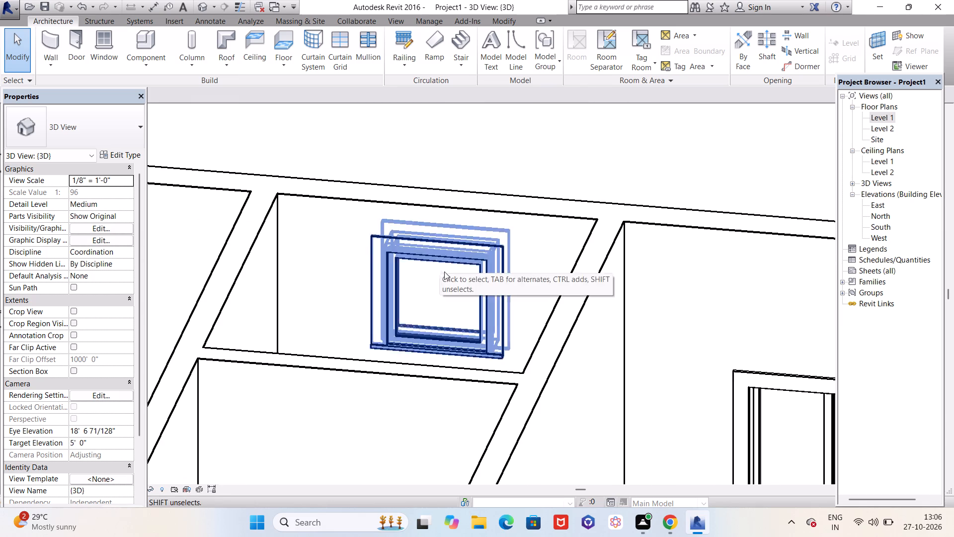
{"action": "middle_click_drag", "start_coordinate": [465, 297], "coordinate": [350, 319], "text": "shift"}
{"action": "scroll", "coordinate": [359, 309], "scroll_direction": "down", "scroll_amount": 12}
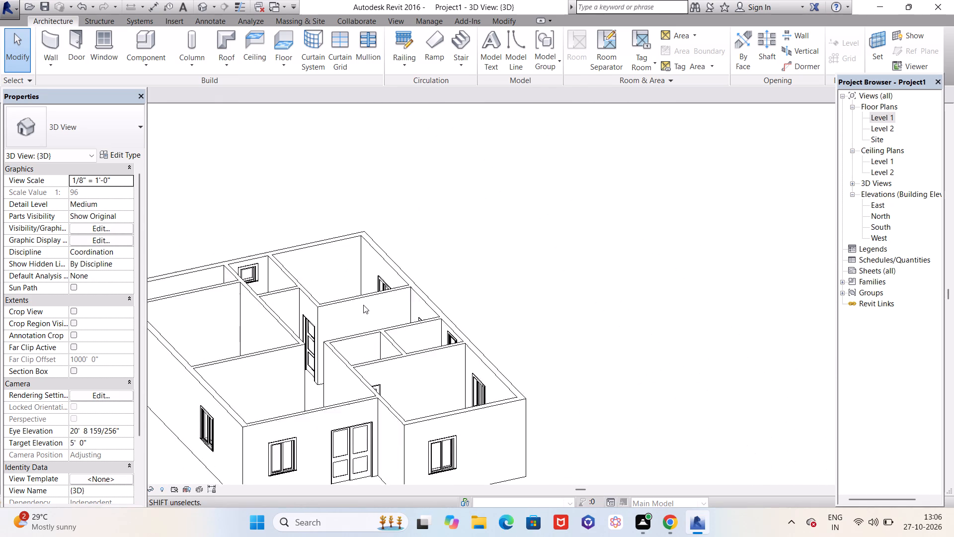
{"action": "scroll", "coordinate": [363, 305], "scroll_direction": "down", "scroll_amount": 6}
Examine the transom window in the east exterior wall from outside, including its sill, and look over the whole house in 3D.
{"action": "middle_click_drag", "start_coordinate": [475, 333], "coordinate": [247, 290], "text": "shift"}
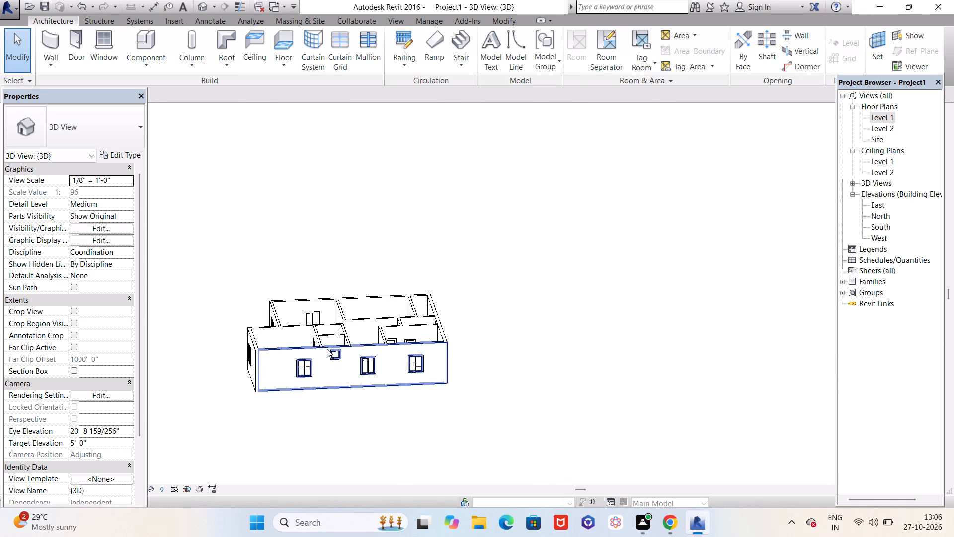
{"action": "scroll", "coordinate": [327, 349], "scroll_direction": "up", "scroll_amount": 13}
{"action": "scroll", "coordinate": [349, 383], "scroll_direction": "up", "scroll_amount": 17}
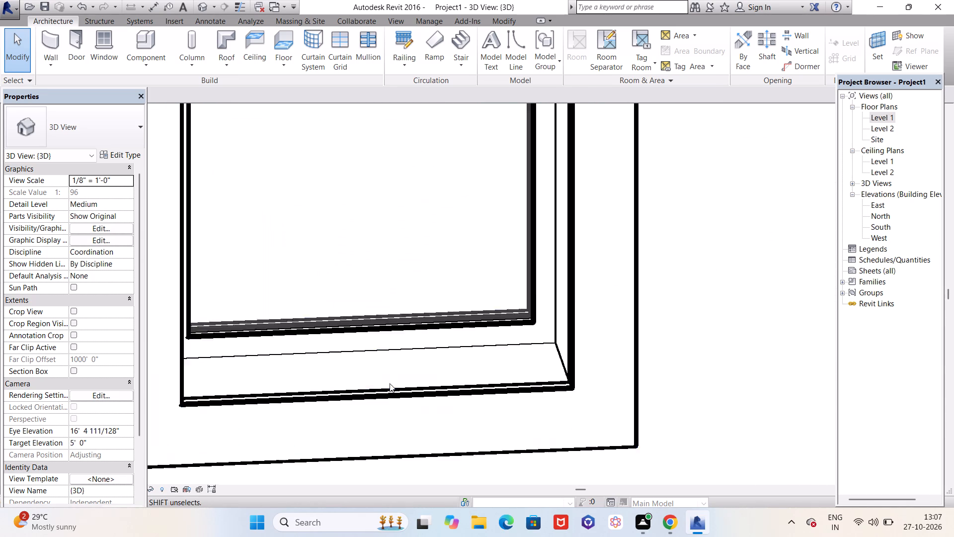
{"action": "scroll", "coordinate": [390, 383], "scroll_direction": "up", "scroll_amount": 1}
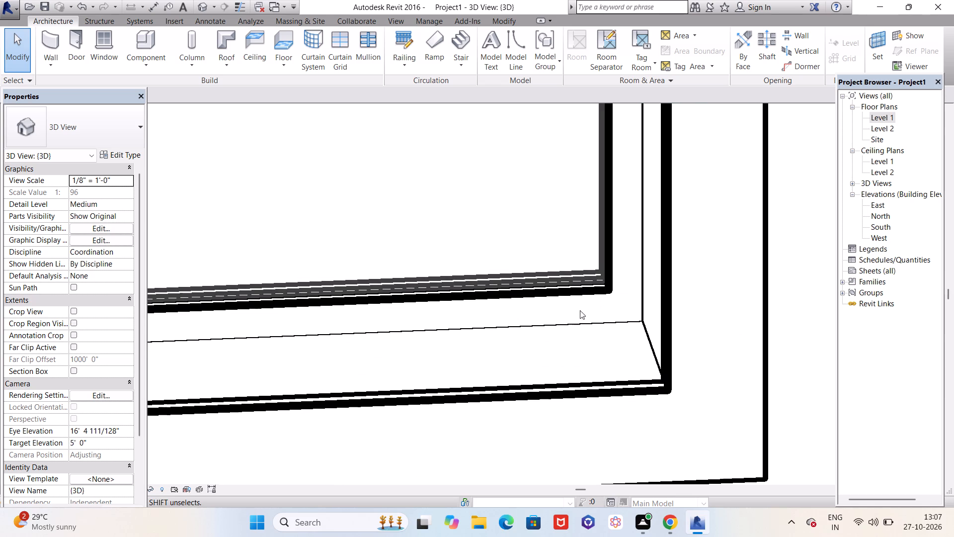
{"action": "scroll", "coordinate": [570, 319], "scroll_direction": "down", "scroll_amount": 14}
{"action": "scroll", "coordinate": [528, 328], "scroll_direction": "down", "scroll_amount": 20}
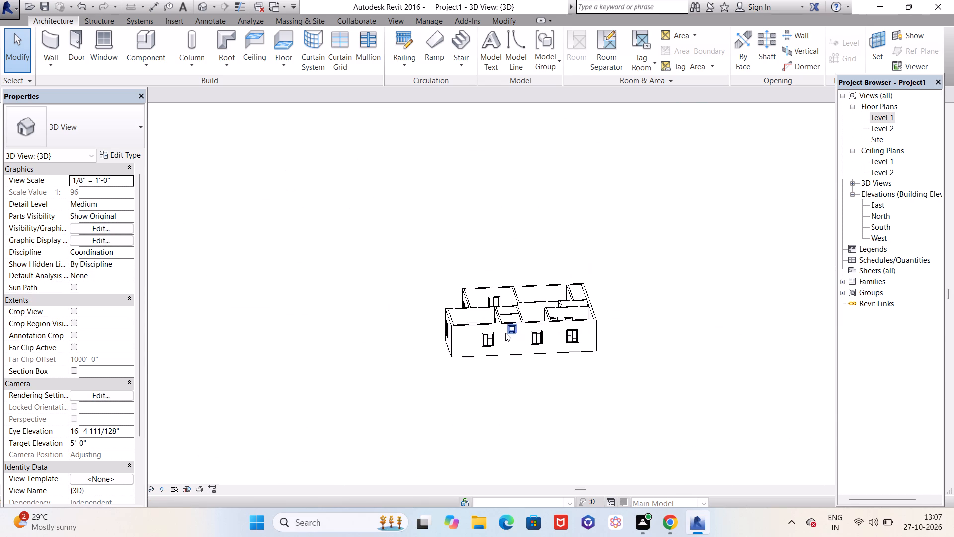
{"action": "scroll", "coordinate": [558, 310], "scroll_direction": "up", "scroll_amount": 6}
{"action": "middle_click_drag", "start_coordinate": [317, 266], "coordinate": [347, 274], "text": "shift"}
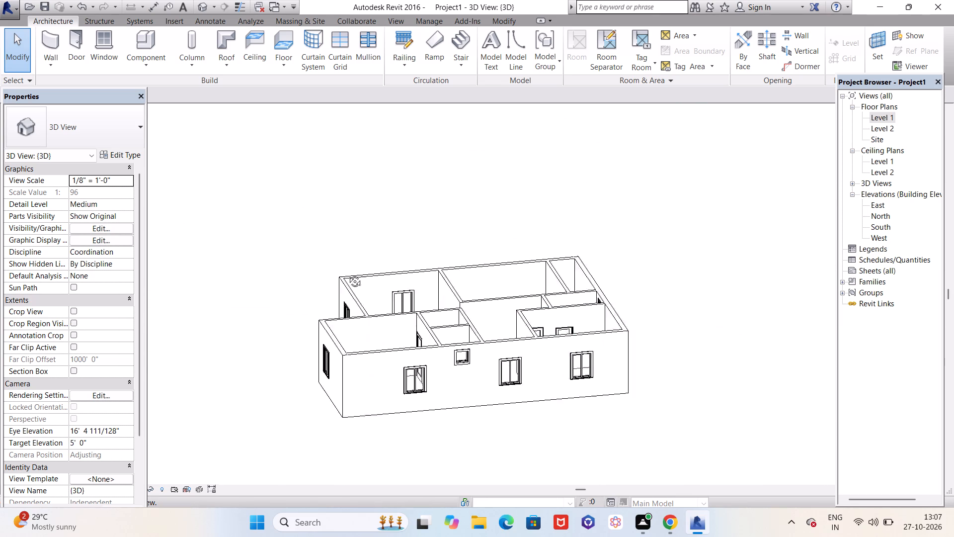
{"action": "middle_click_drag", "start_coordinate": [347, 274], "coordinate": [558, 335], "text": "shift"}
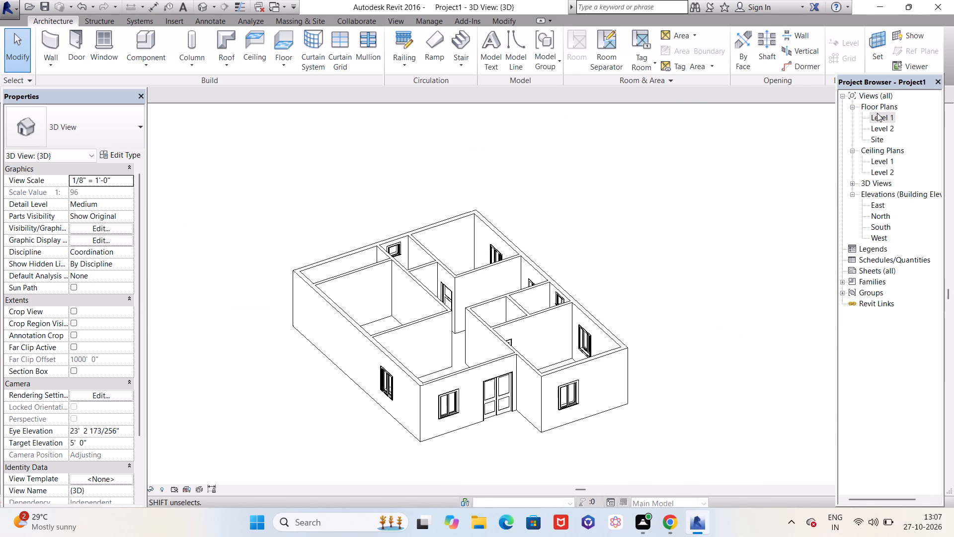
Review the whole Level 1 floor plan and return to the default 3D view.
{"action": "double_click", "coordinate": [879, 118]}
{"action": "scroll", "coordinate": [575, 204], "scroll_direction": "down", "scroll_amount": 4}
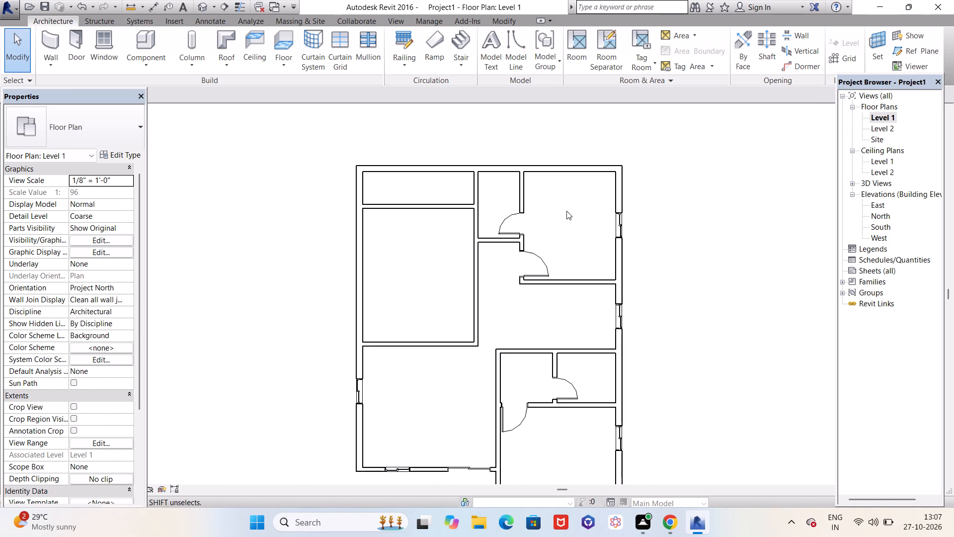
{"action": "scroll", "coordinate": [551, 211], "scroll_direction": "down", "scroll_amount": 4}
{"action": "scroll", "coordinate": [569, 332], "scroll_direction": "up", "scroll_amount": 3}
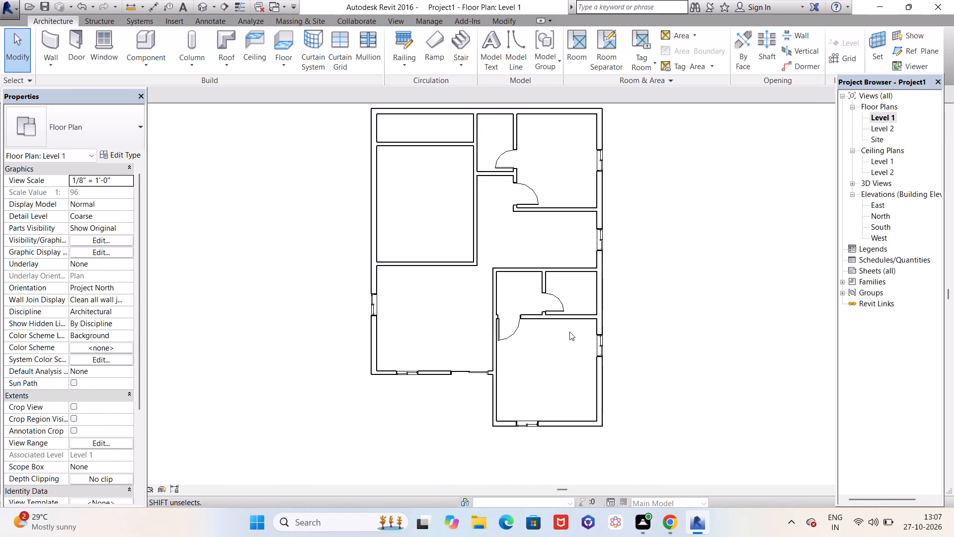
{"action": "scroll", "coordinate": [569, 332], "scroll_direction": "up", "scroll_amount": 2}
{"action": "scroll", "coordinate": [515, 325], "scroll_direction": "down", "scroll_amount": 4}
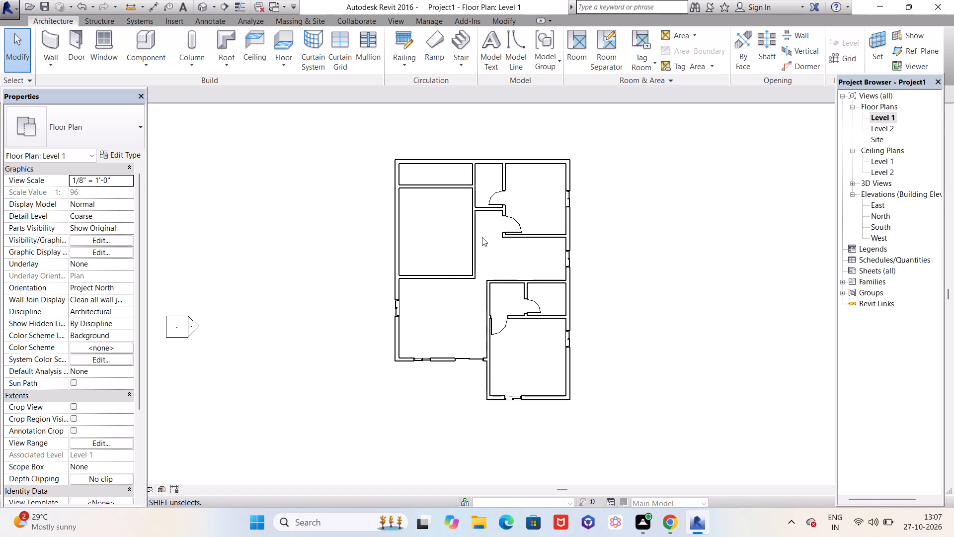
{"action": "left_click", "coordinate": [200, 7]}
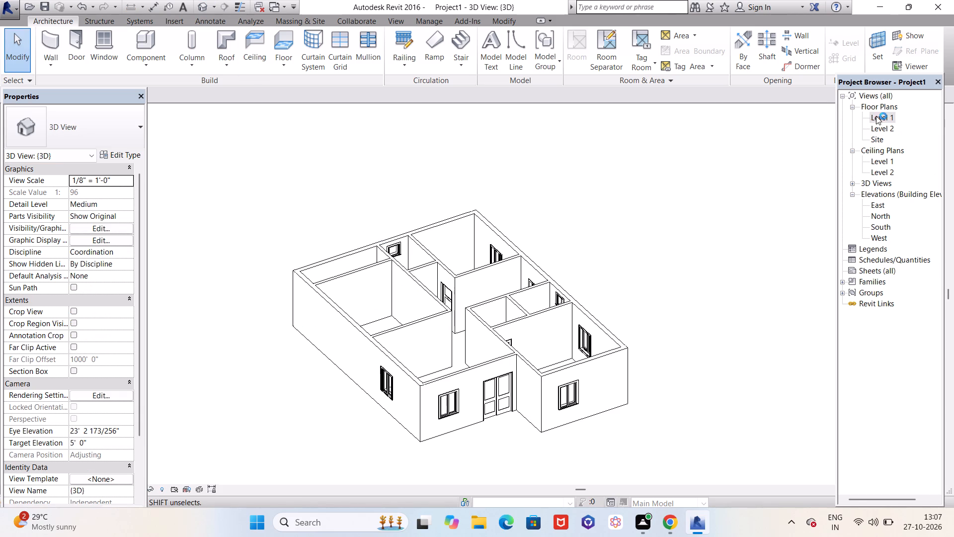
Dismiss the dark overlay window and move the Project Browser so that it uncovers the ViewCube.
{"action": "left_click_drag", "start_coordinate": [893, 83], "coordinate": [905, 140]}
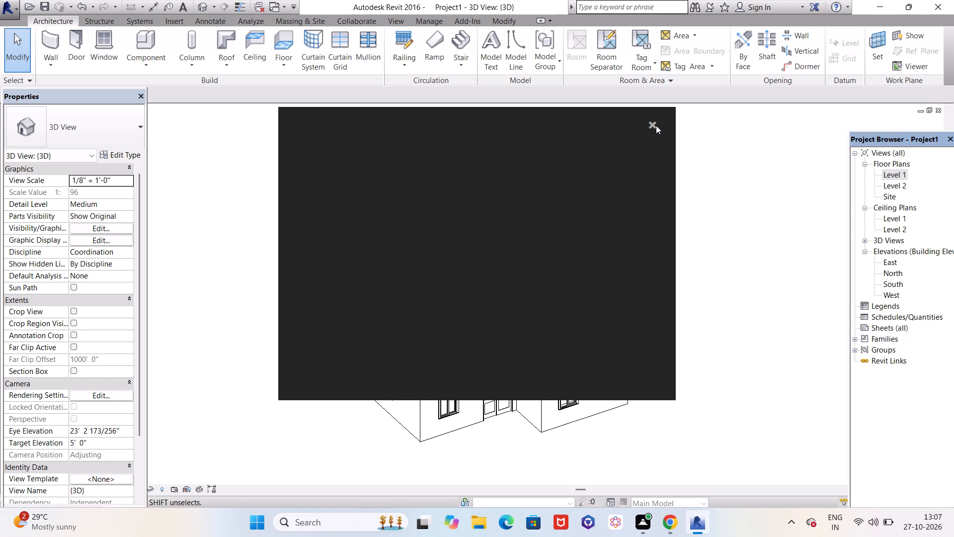
{"action": "left_click", "coordinate": [647, 122]}
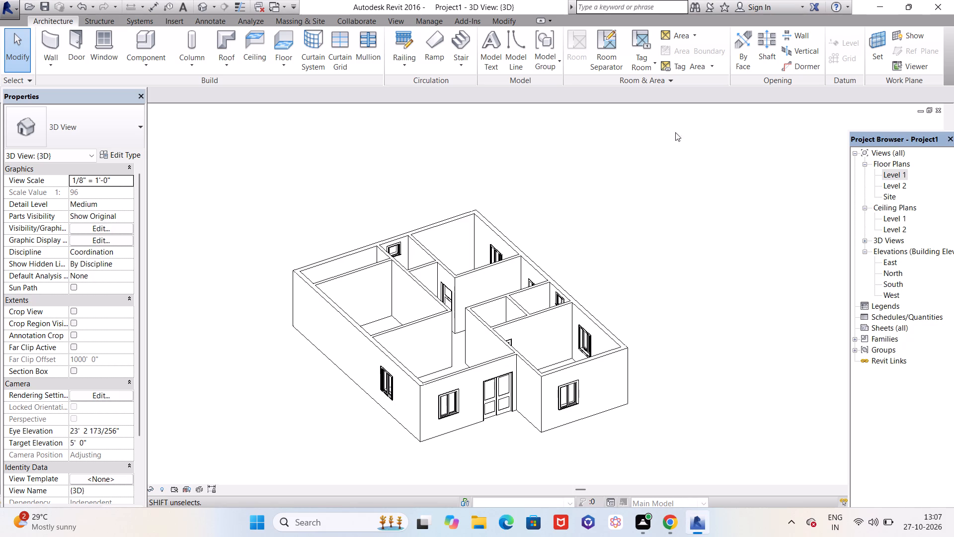
{"action": "scroll", "coordinate": [578, 217], "scroll_direction": "down", "scroll_amount": 3}
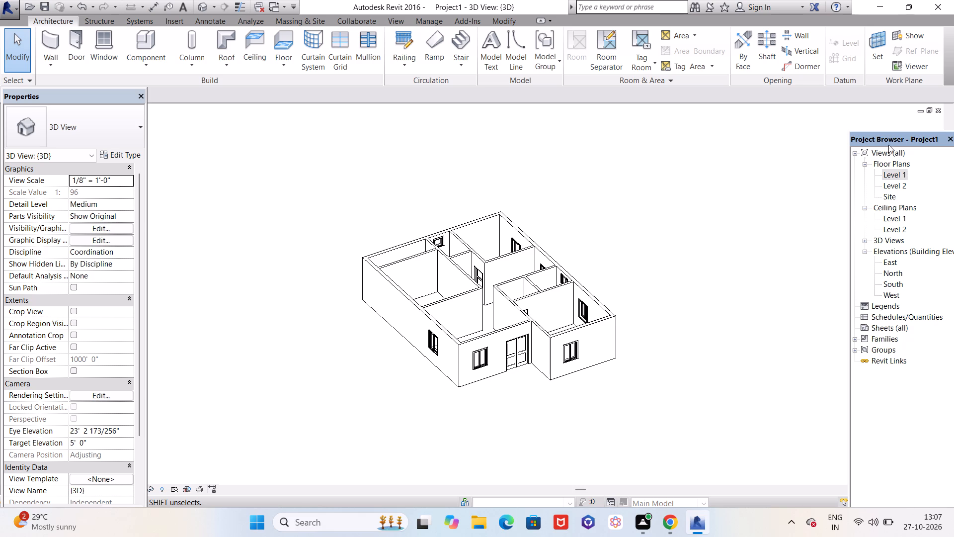
{"action": "left_click_drag", "start_coordinate": [893, 137], "coordinate": [830, 185]}
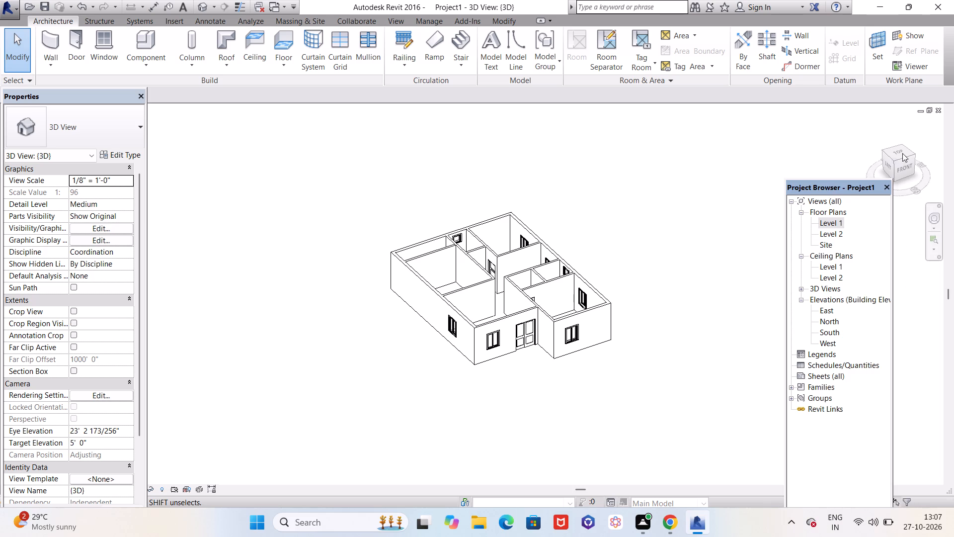
Select the Generic - 6" interior wall south of the northwest strip room, orient to the Front view, and open its profile for editing.
{"action": "left_click", "coordinate": [901, 167]}
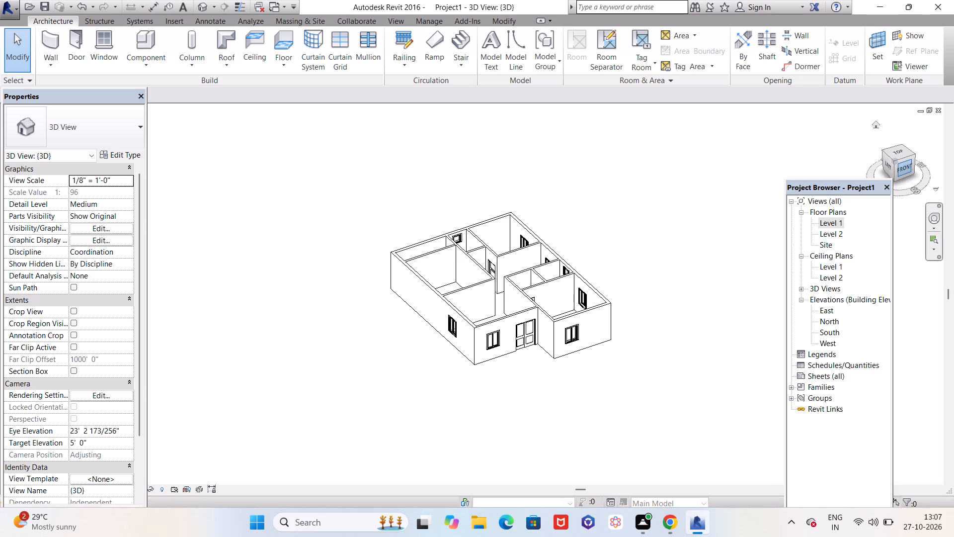
{"action": "left_click", "coordinate": [902, 168]}
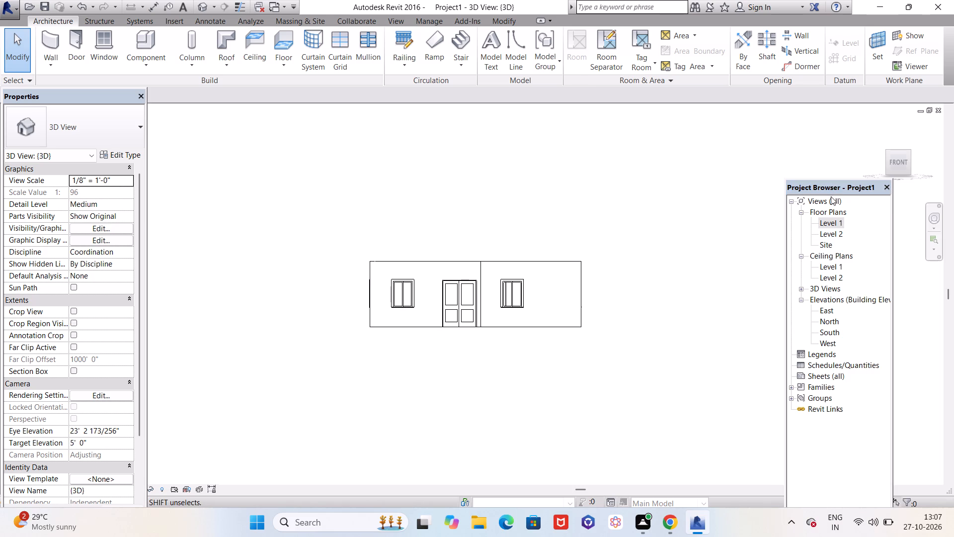
{"action": "middle_click_drag", "start_coordinate": [483, 215], "coordinate": [511, 403], "text": "shift"}
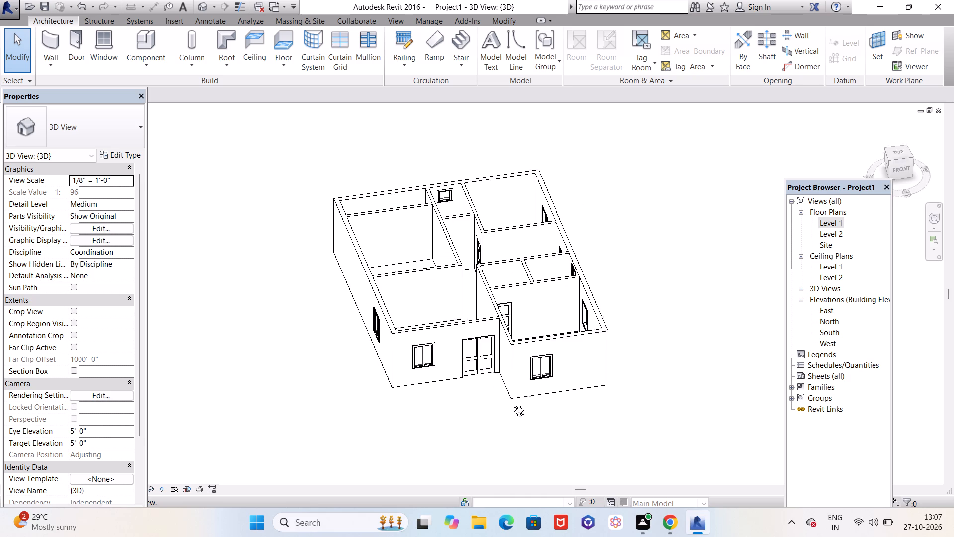
{"action": "middle_click_drag", "start_coordinate": [511, 403], "coordinate": [496, 416], "text": "shift"}
{"action": "scroll", "coordinate": [435, 264], "scroll_direction": "up", "scroll_amount": 4}
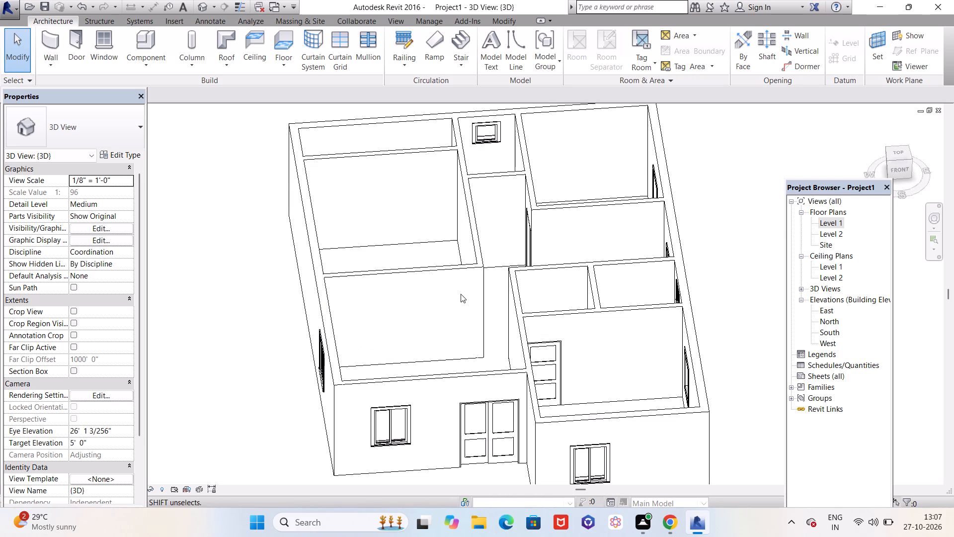
{"action": "scroll", "coordinate": [461, 296], "scroll_direction": "up", "scroll_amount": 4}
{"action": "scroll", "coordinate": [461, 296], "scroll_direction": "down", "scroll_amount": 3}
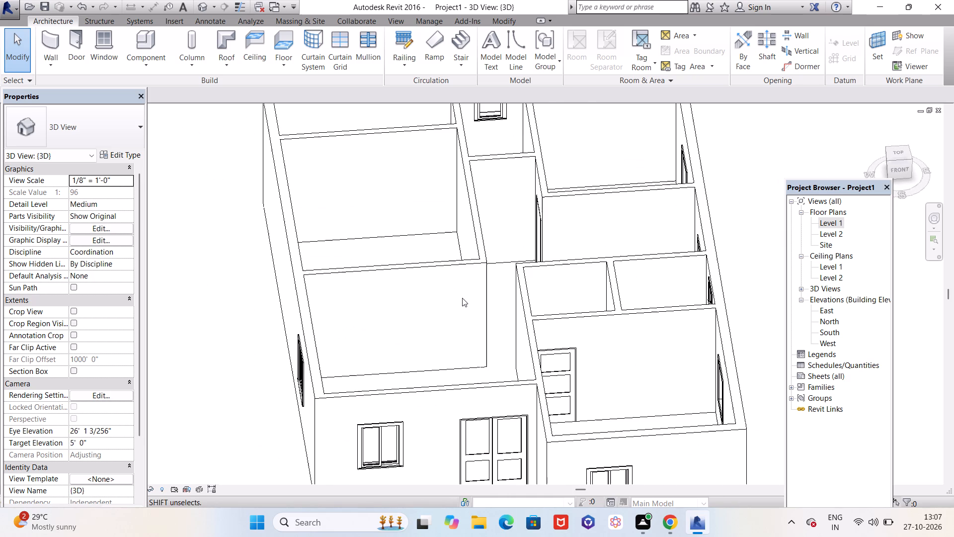
{"action": "left_click", "coordinate": [405, 170]}
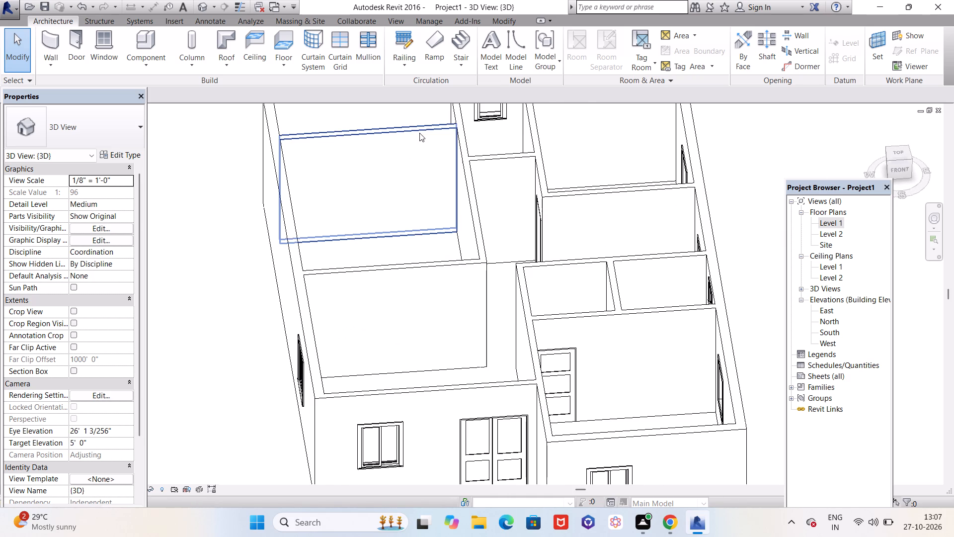
{"action": "left_click", "coordinate": [420, 131]}
{"action": "scroll", "coordinate": [414, 202], "scroll_direction": "down", "scroll_amount": 2}
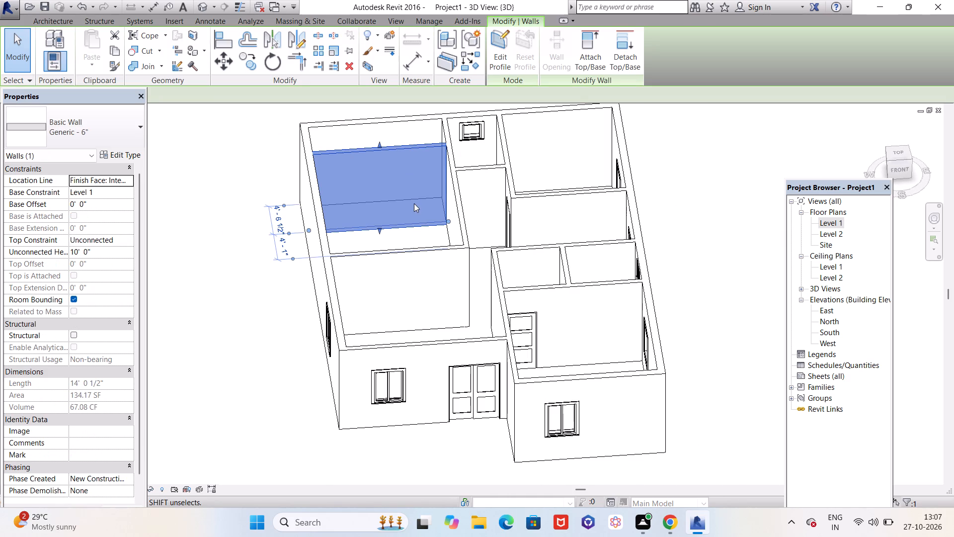
{"action": "left_click", "coordinate": [902, 173]}
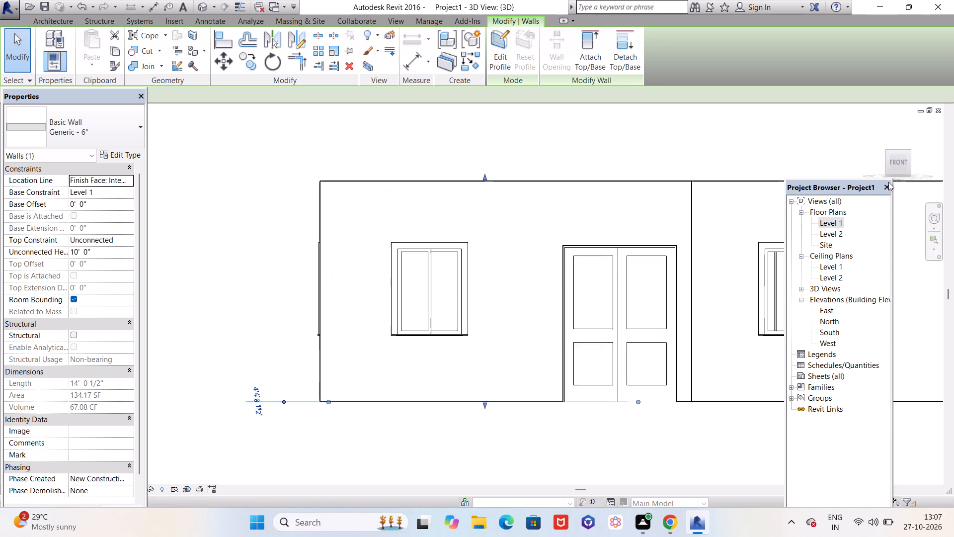
{"action": "left_click", "coordinate": [501, 43]}
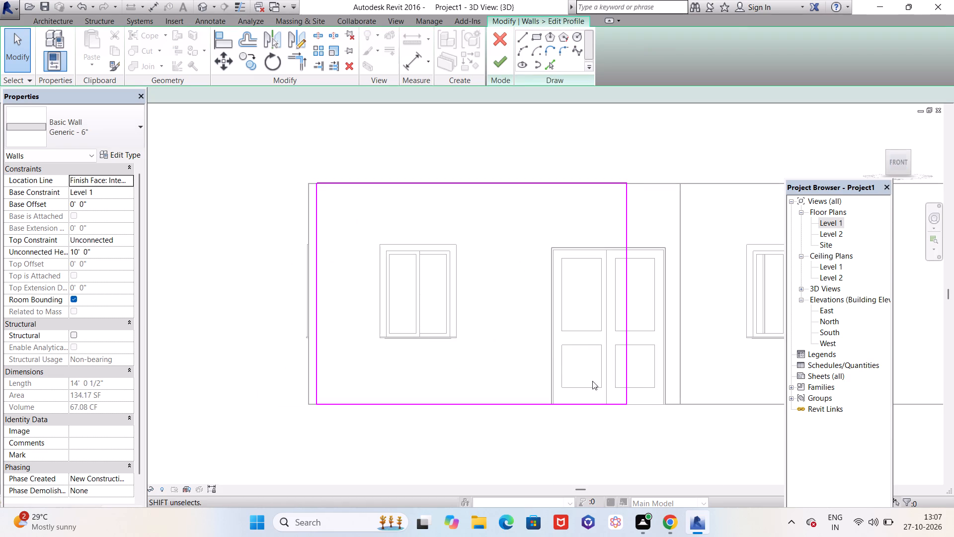
{"action": "scroll", "coordinate": [595, 388], "scroll_direction": "up", "scroll_amount": 3}
{"action": "scroll", "coordinate": [402, 351], "scroll_direction": "down", "scroll_amount": 4}
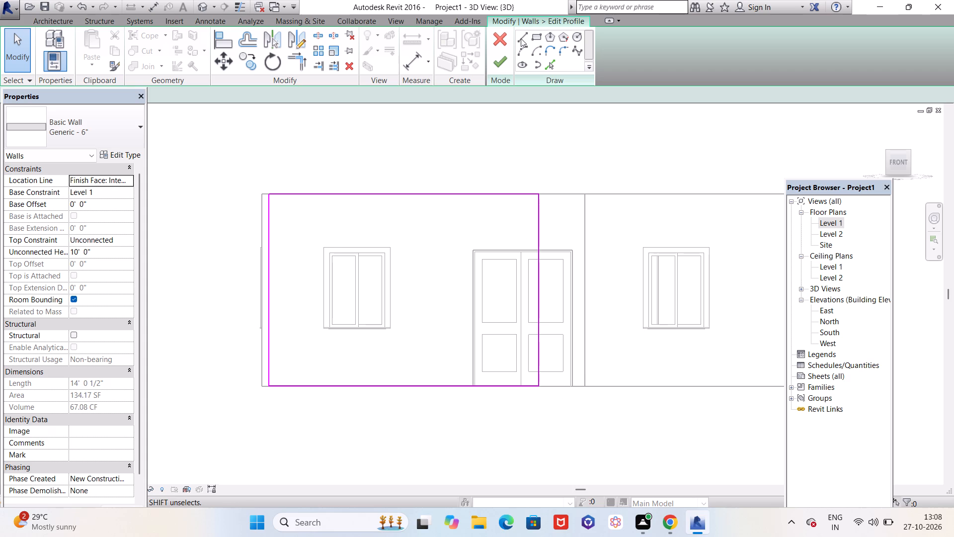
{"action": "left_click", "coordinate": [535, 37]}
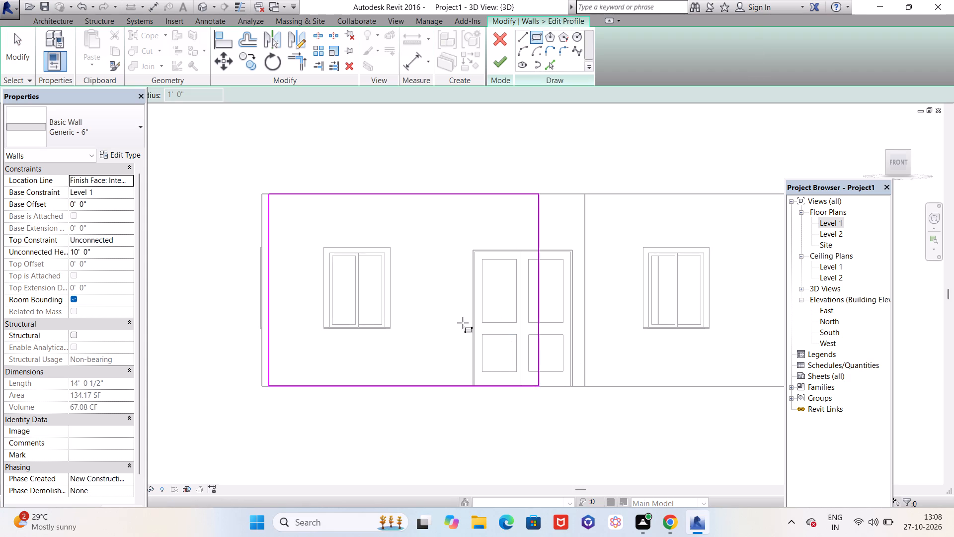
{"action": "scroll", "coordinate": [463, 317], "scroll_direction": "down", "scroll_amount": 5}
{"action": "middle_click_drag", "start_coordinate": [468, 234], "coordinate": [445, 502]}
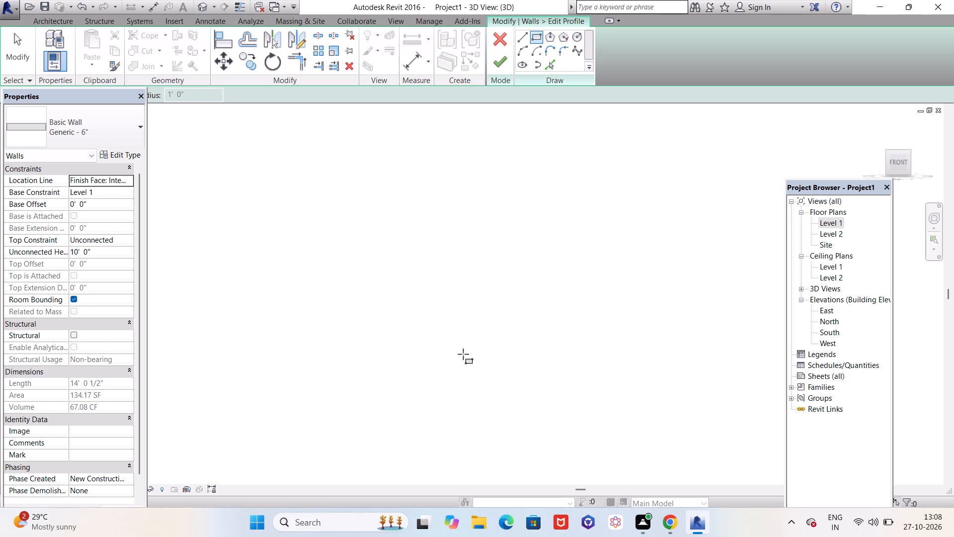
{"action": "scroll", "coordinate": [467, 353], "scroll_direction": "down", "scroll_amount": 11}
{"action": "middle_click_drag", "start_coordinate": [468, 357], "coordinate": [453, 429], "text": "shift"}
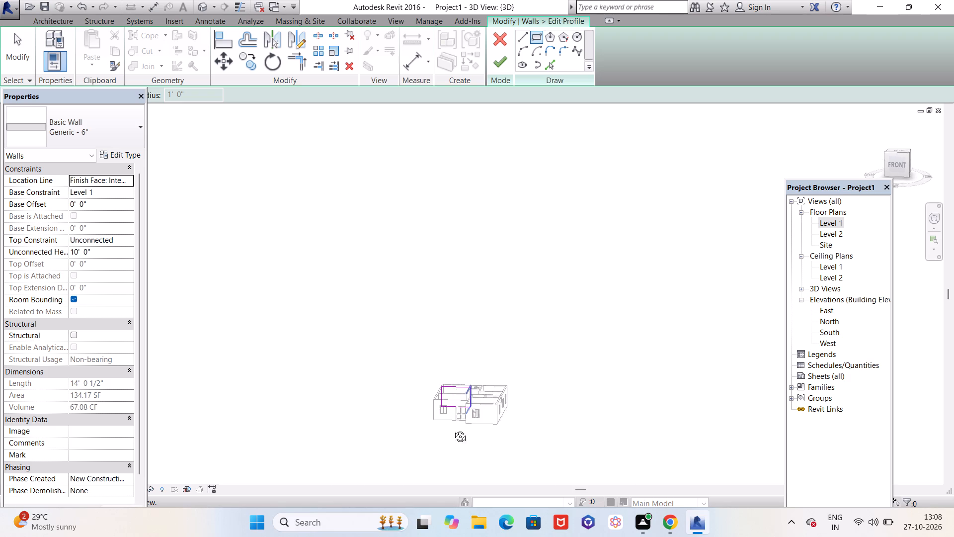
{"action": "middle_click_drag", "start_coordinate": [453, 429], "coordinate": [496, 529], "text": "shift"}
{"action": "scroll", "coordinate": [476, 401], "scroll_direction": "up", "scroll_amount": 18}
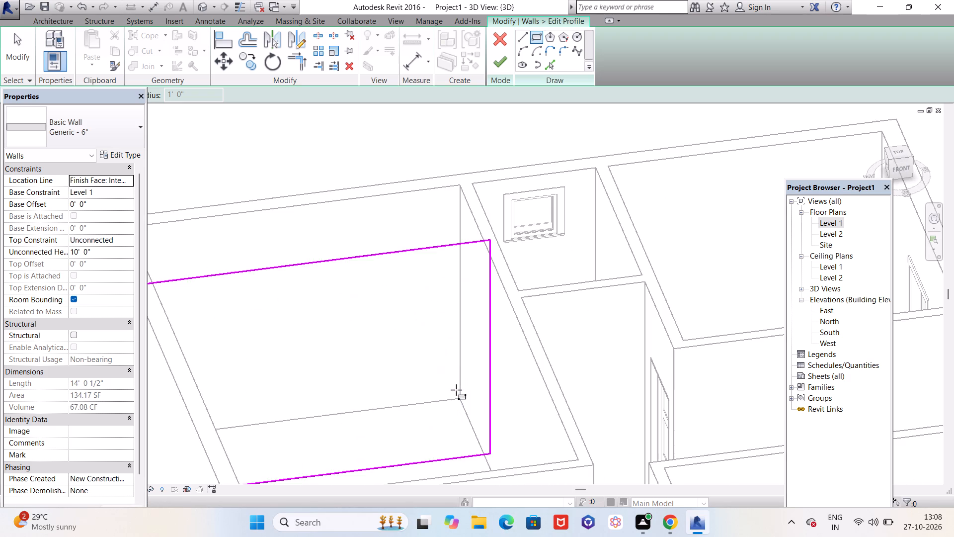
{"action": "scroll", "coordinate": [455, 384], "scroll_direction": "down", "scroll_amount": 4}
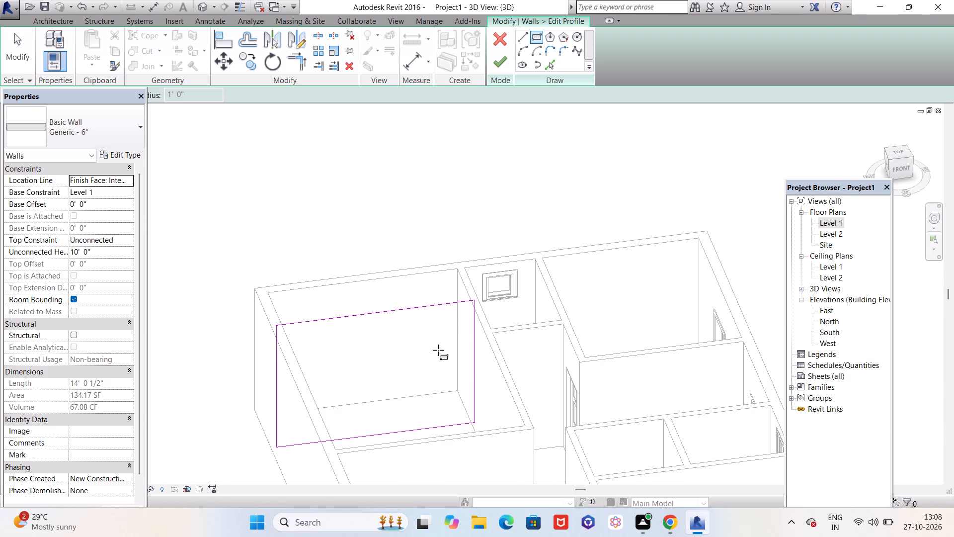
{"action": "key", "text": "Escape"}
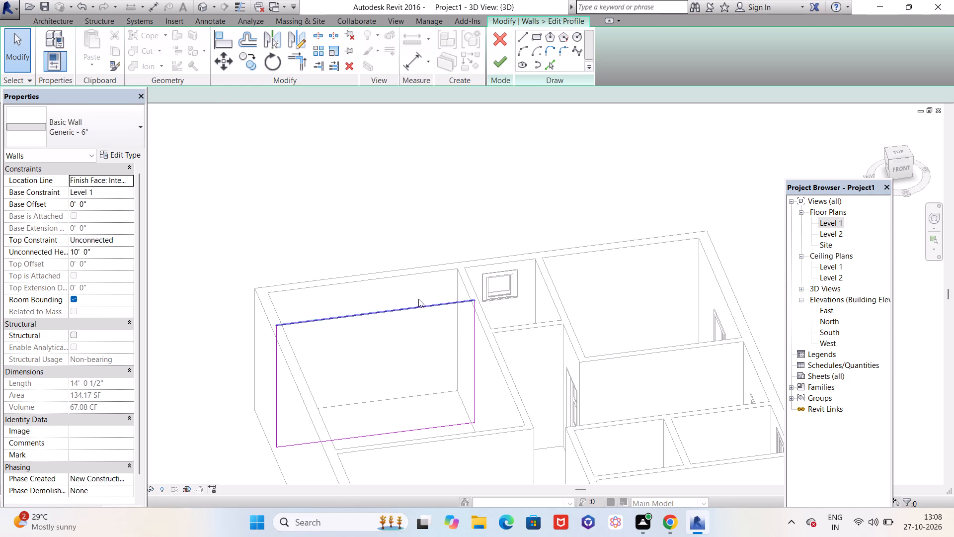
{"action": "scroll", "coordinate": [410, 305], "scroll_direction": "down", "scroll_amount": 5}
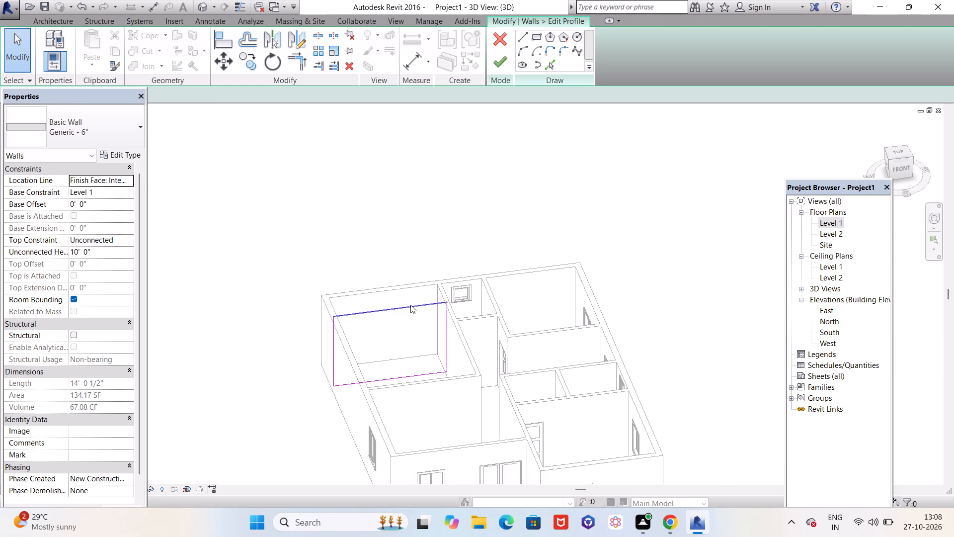
Sketch a rectangular door opening about 2'-11" wide by 5'-11" high on the wall profile's bottom edge, near its east end, in Front view.
{"action": "scroll", "coordinate": [410, 305], "scroll_direction": "down", "scroll_amount": 3}
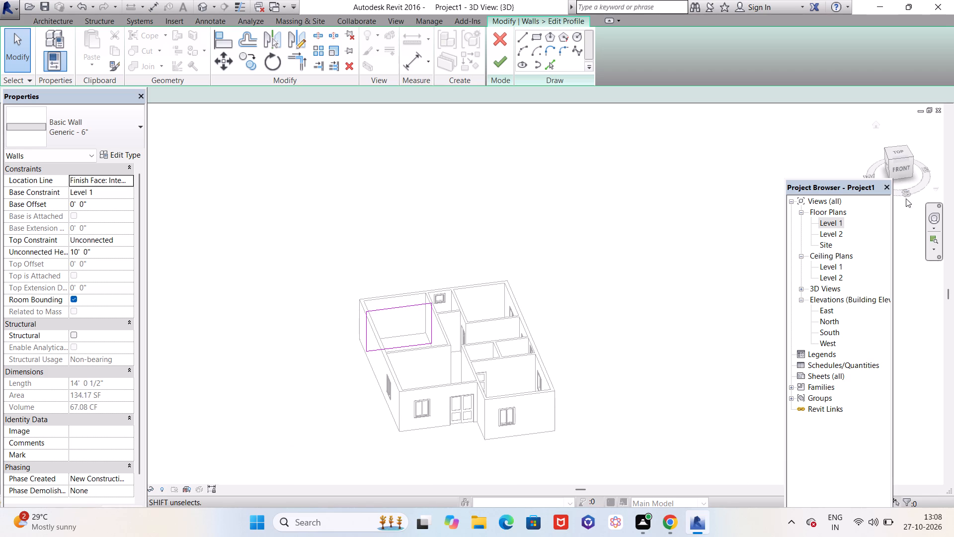
{"action": "left_click", "coordinate": [899, 169]}
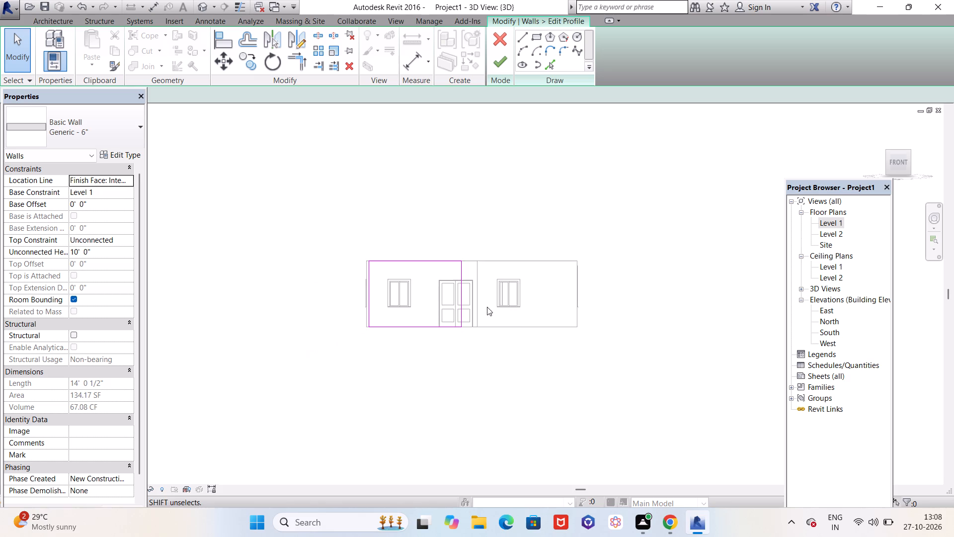
{"action": "scroll", "coordinate": [442, 305], "scroll_direction": "up", "scroll_amount": 7}
{"action": "scroll", "coordinate": [418, 339], "scroll_direction": "up", "scroll_amount": 4}
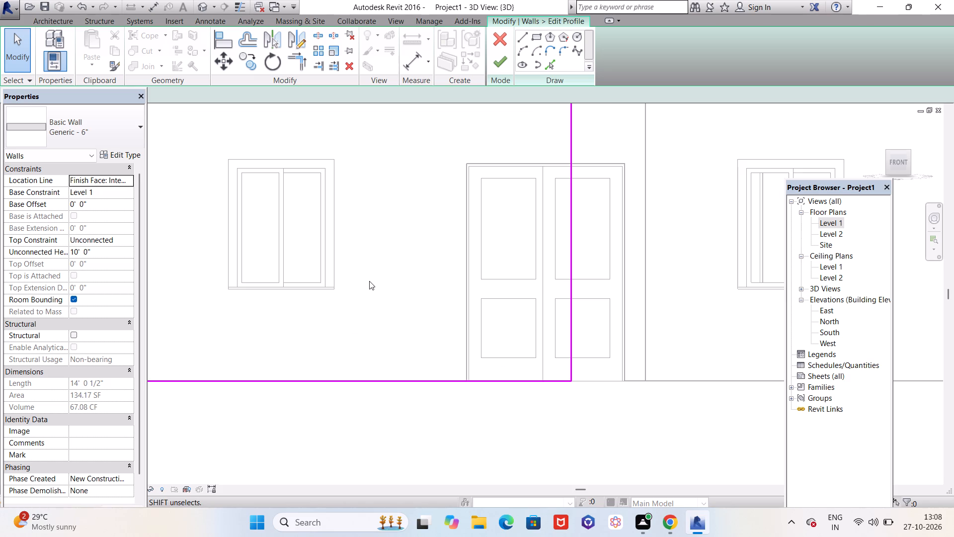
{"action": "left_click", "coordinate": [538, 41]}
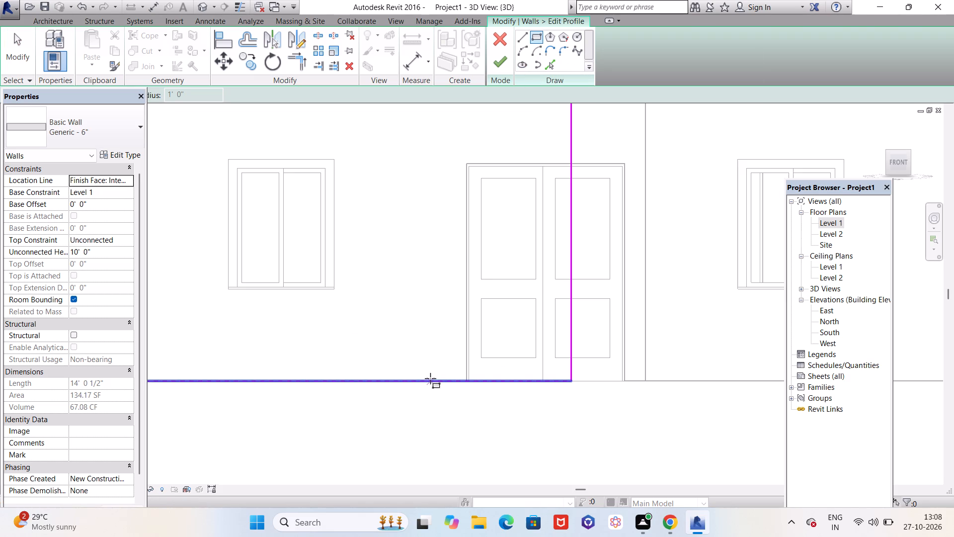
{"action": "left_click", "coordinate": [423, 379]}
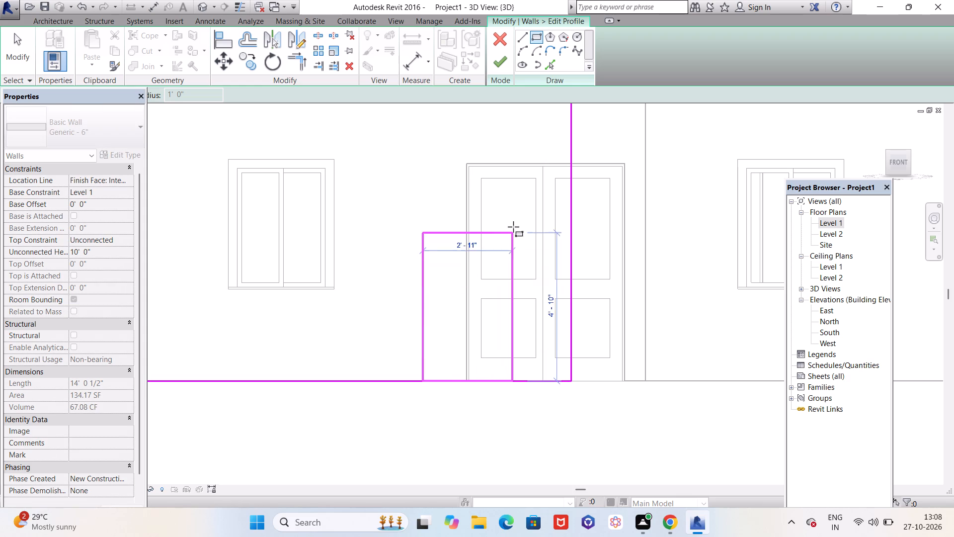
{"action": "left_click", "coordinate": [513, 200]}
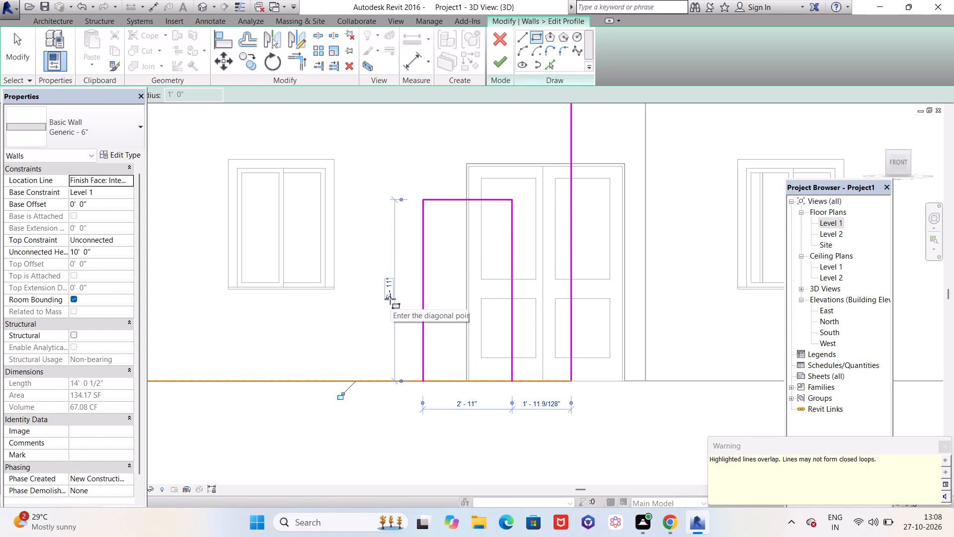
{"action": "key", "text": "Escape"}
{"action": "key", "text": "Escape"}
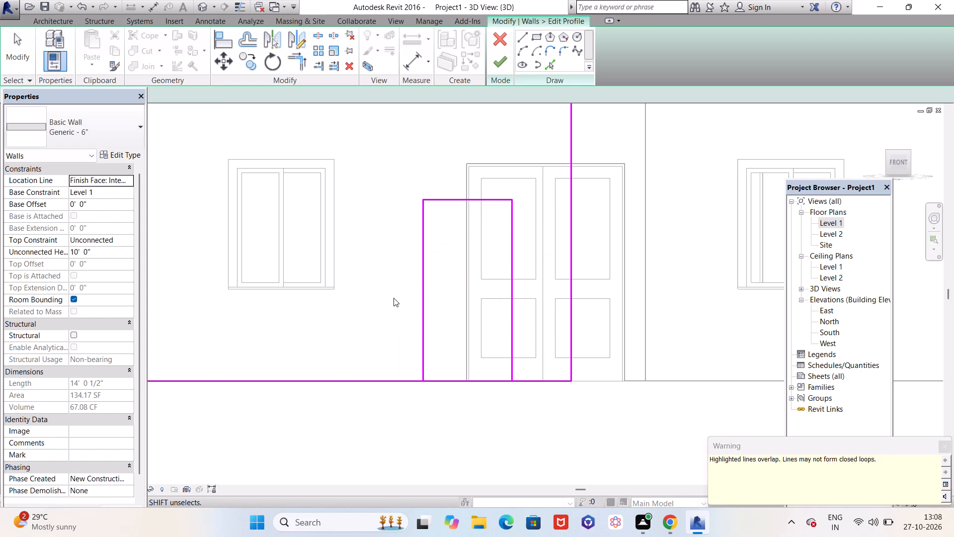
Set the opening's width to 2'6" by moving its west side line.
{"action": "left_click", "coordinate": [420, 297]}
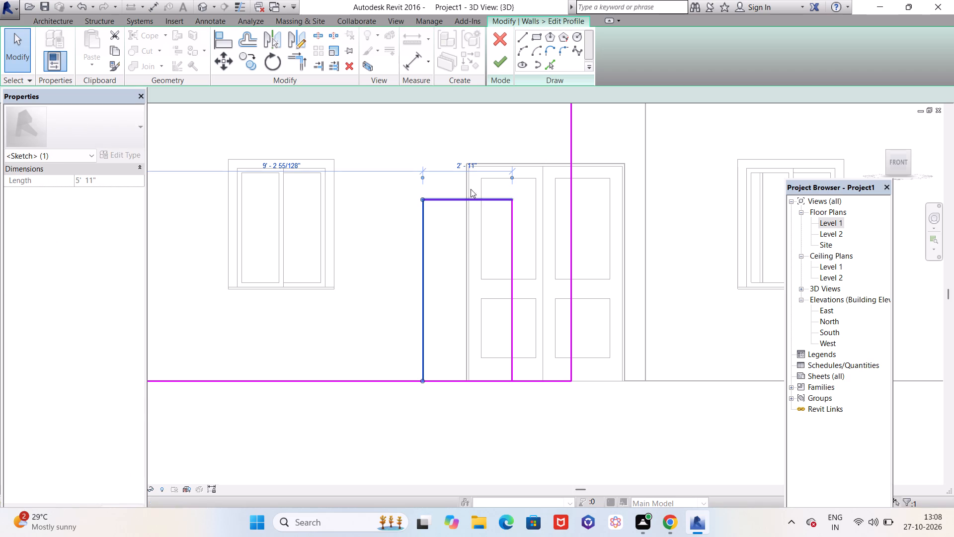
{"action": "scroll", "coordinate": [471, 173], "scroll_direction": "up", "scroll_amount": 4}
{"action": "left_click", "coordinate": [472, 162]}
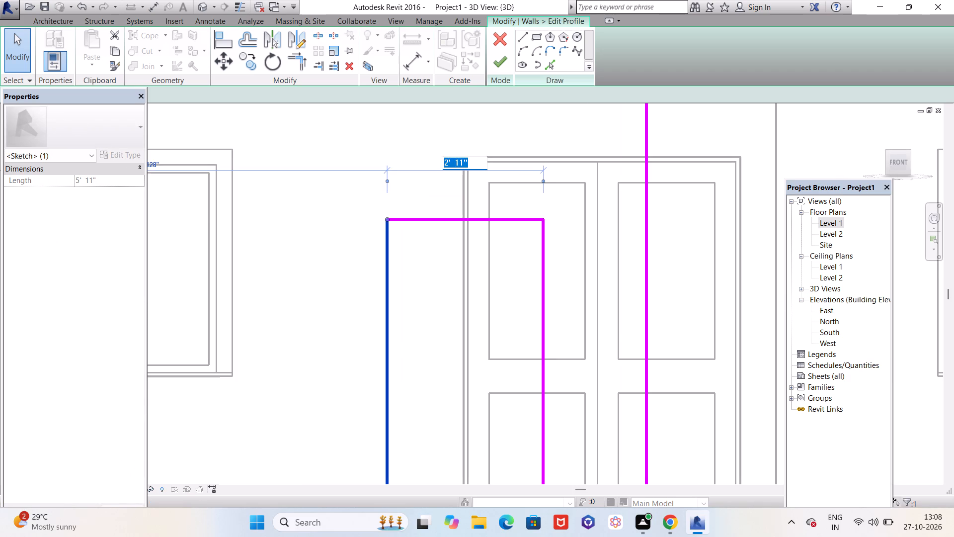
{"action": "type", "text": "2'6\""}
{"action": "key", "text": "Return"}
Set the opening's height to 6' by moving its top line.
{"action": "scroll", "coordinate": [476, 163], "scroll_direction": "down", "scroll_amount": 1}
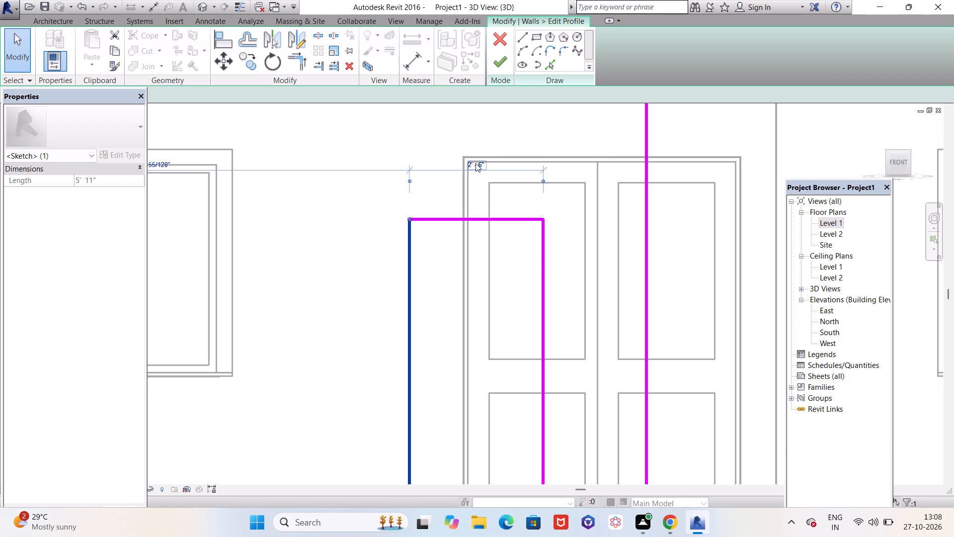
{"action": "scroll", "coordinate": [476, 163], "scroll_direction": "down", "scroll_amount": 1}
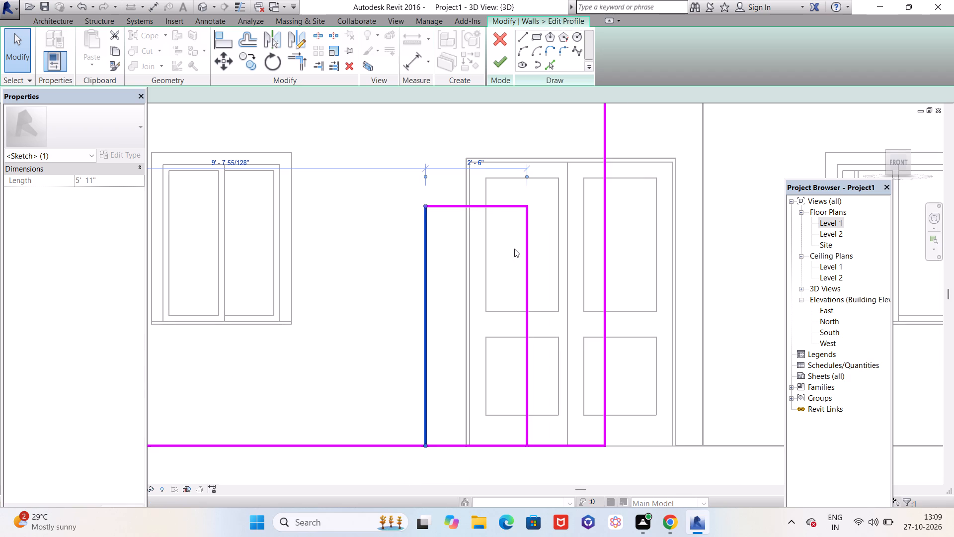
{"action": "left_click", "coordinate": [496, 209]}
{"action": "scroll", "coordinate": [553, 337], "scroll_direction": "up", "scroll_amount": 5}
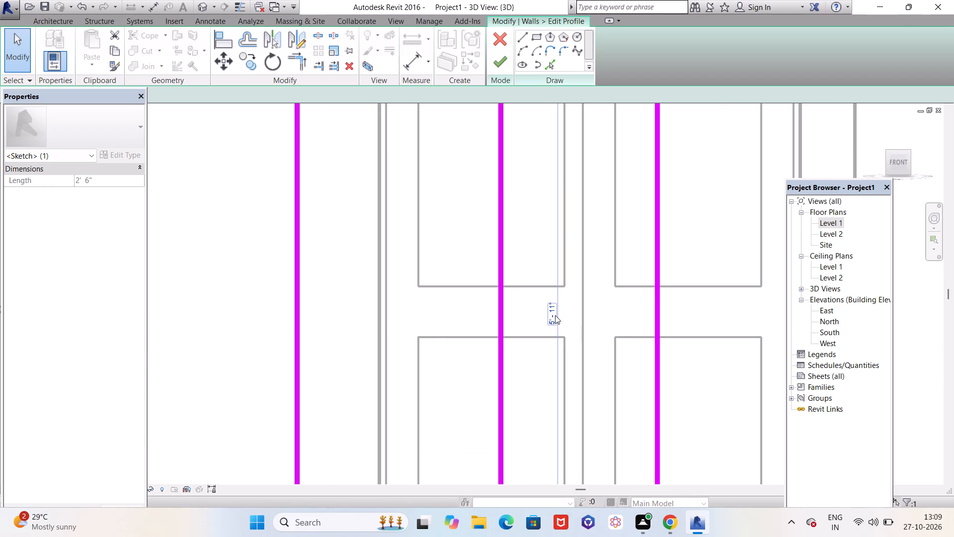
{"action": "scroll", "coordinate": [555, 315], "scroll_direction": "down", "scroll_amount": 6}
{"action": "left_click", "coordinate": [385, 303]}
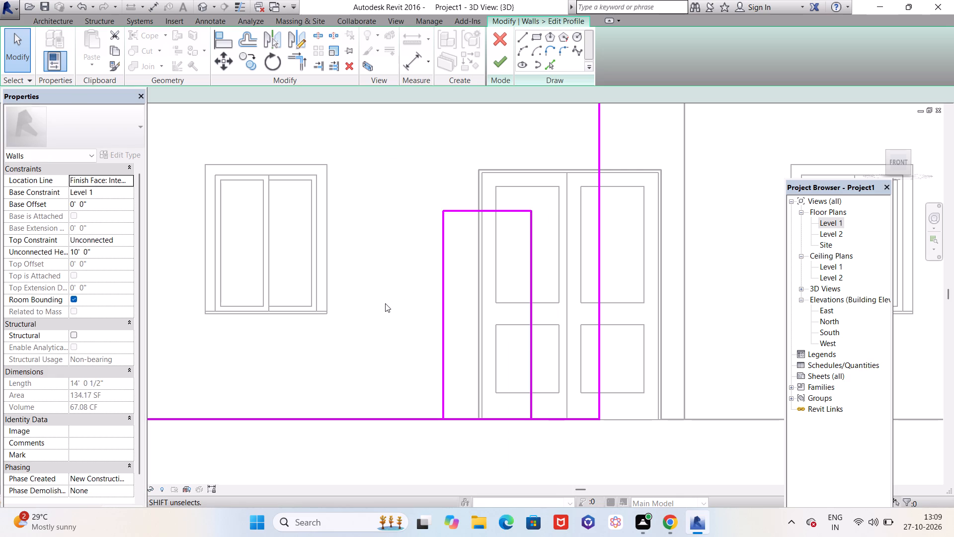
{"action": "left_click", "coordinate": [504, 210]}
{"action": "scroll", "coordinate": [544, 332], "scroll_direction": "up", "scroll_amount": 9}
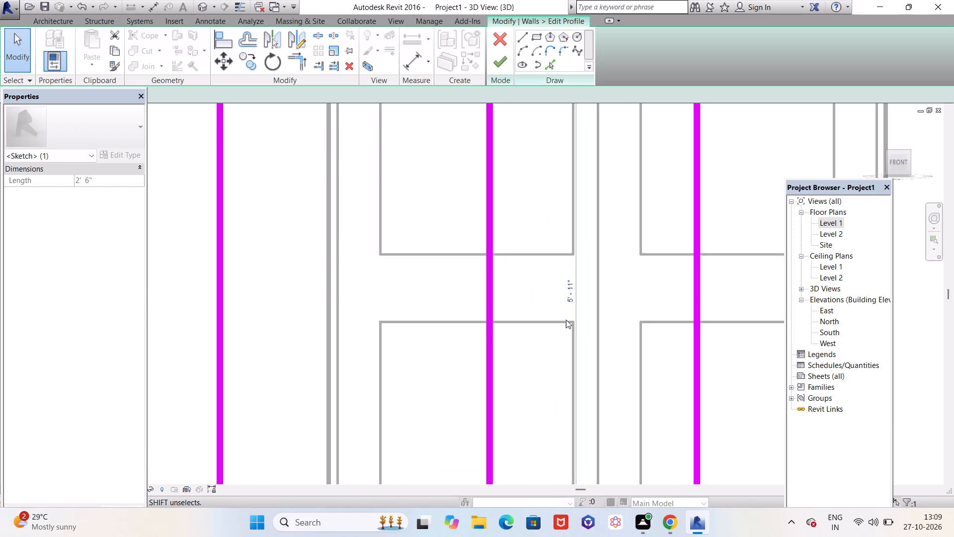
{"action": "scroll", "coordinate": [580, 300], "scroll_direction": "up", "scroll_amount": 5}
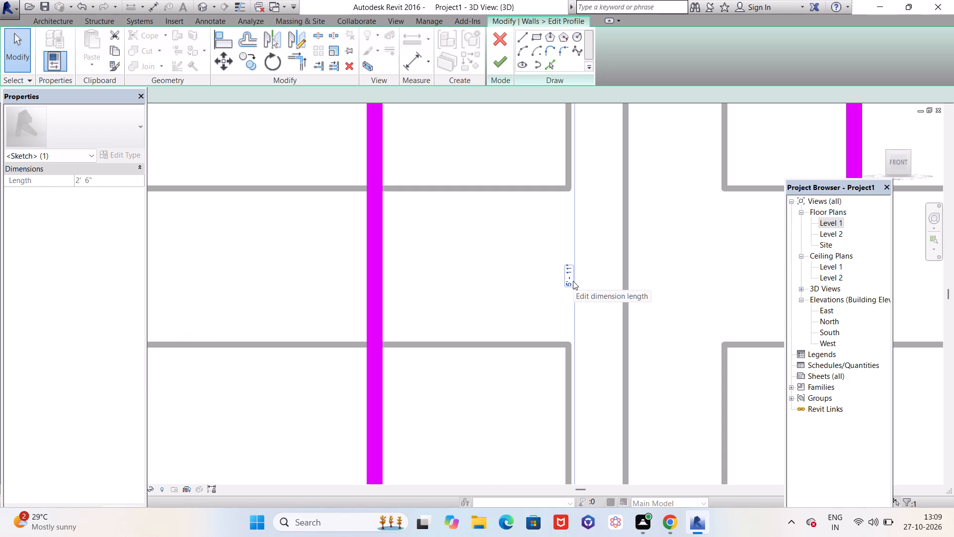
{"action": "left_click", "coordinate": [573, 281]}
{"action": "type", "text": "6'"}
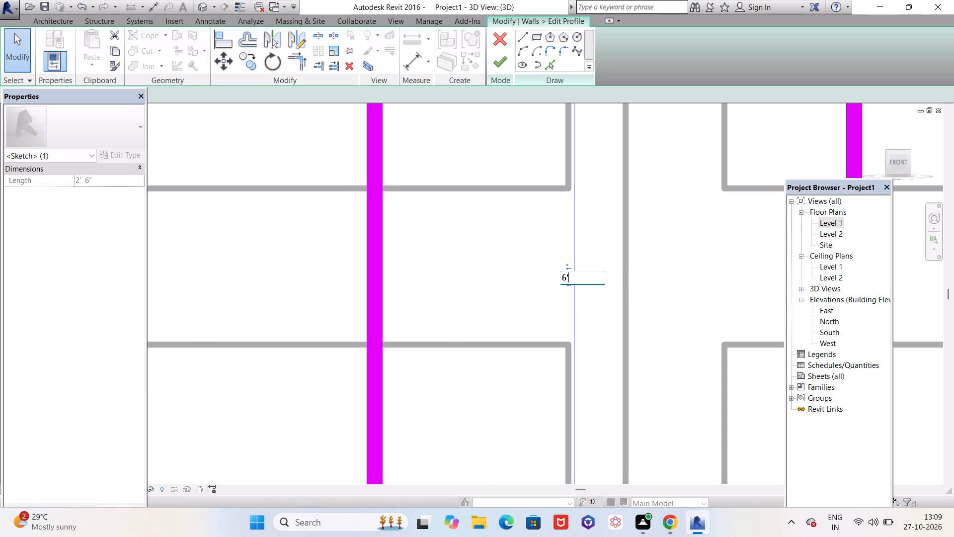
{"action": "key", "text": "Return"}
Examine the opening's top line and its height dimension's witness line up close, and review the whole wall profile.
{"action": "scroll", "coordinate": [572, 280], "scroll_direction": "down", "scroll_amount": 8}
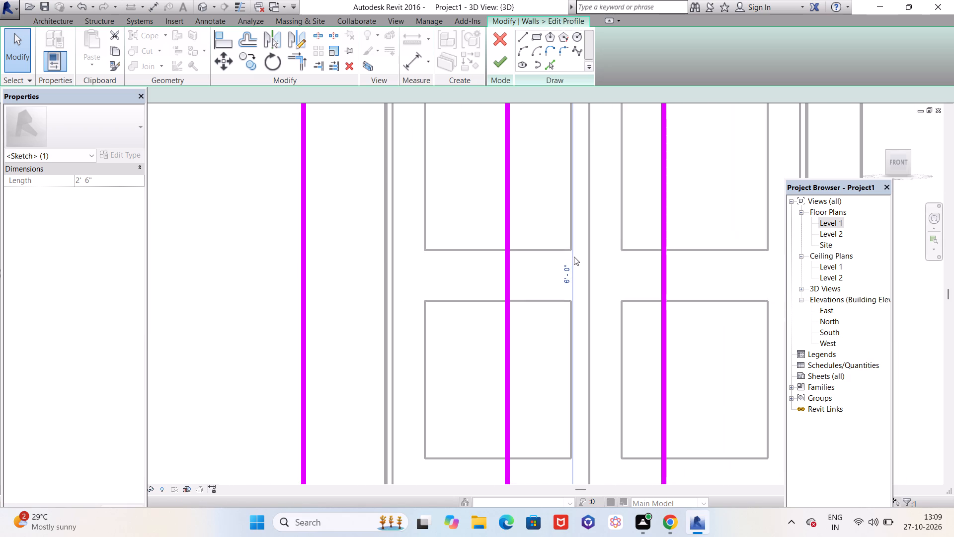
{"action": "scroll", "coordinate": [570, 265], "scroll_direction": "down", "scroll_amount": 4}
{"action": "scroll", "coordinate": [577, 97], "scroll_direction": "up", "scroll_amount": 14}
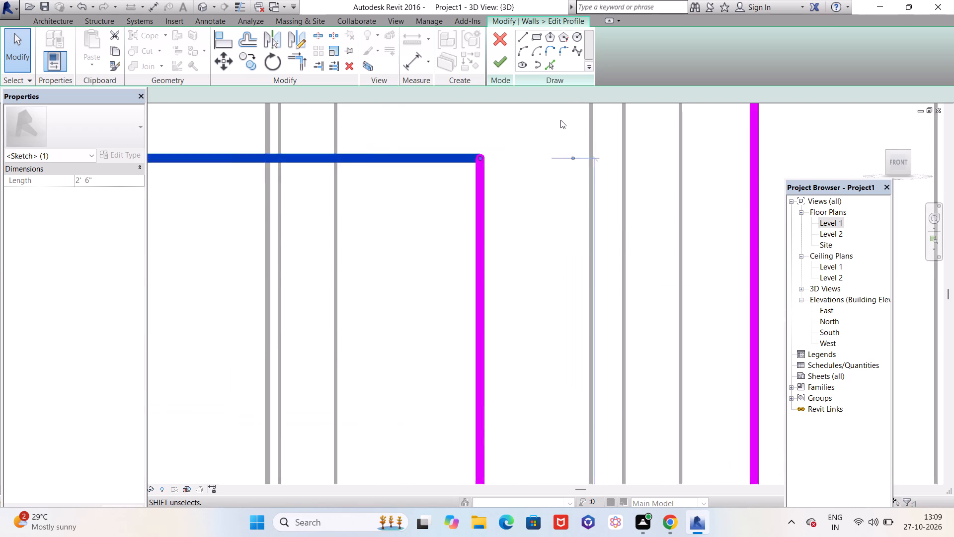
{"action": "scroll", "coordinate": [572, 150], "scroll_direction": "up", "scroll_amount": 9}
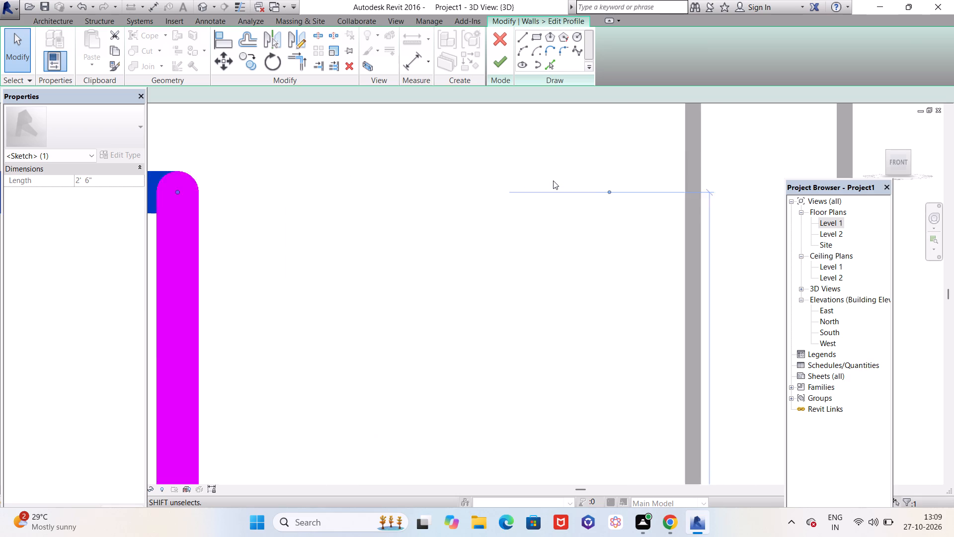
{"action": "scroll", "coordinate": [553, 180], "scroll_direction": "up", "scroll_amount": 1}
{"action": "scroll", "coordinate": [618, 206], "scroll_direction": "down", "scroll_amount": 12}
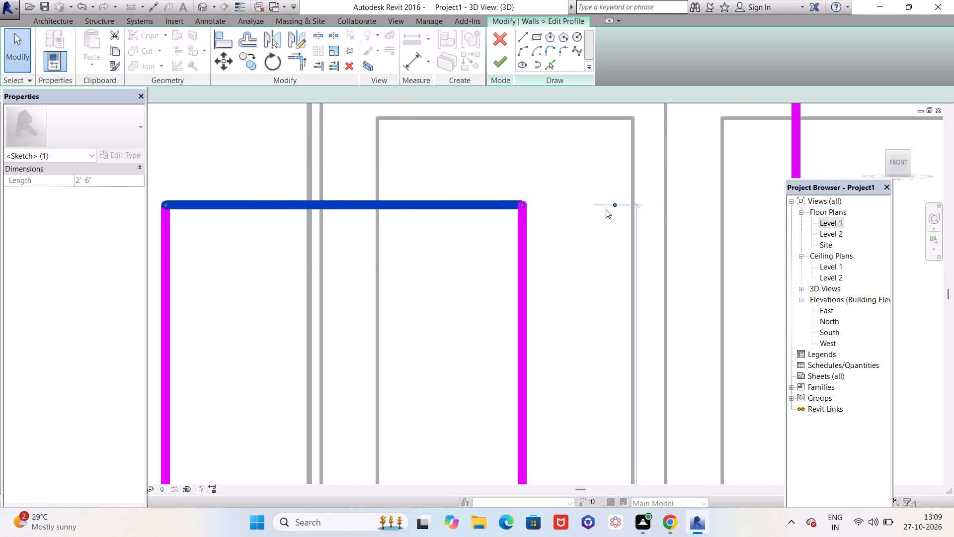
{"action": "scroll", "coordinate": [592, 213], "scroll_direction": "down", "scroll_amount": 3}
{"action": "scroll", "coordinate": [605, 221], "scroll_direction": "up", "scroll_amount": 7}
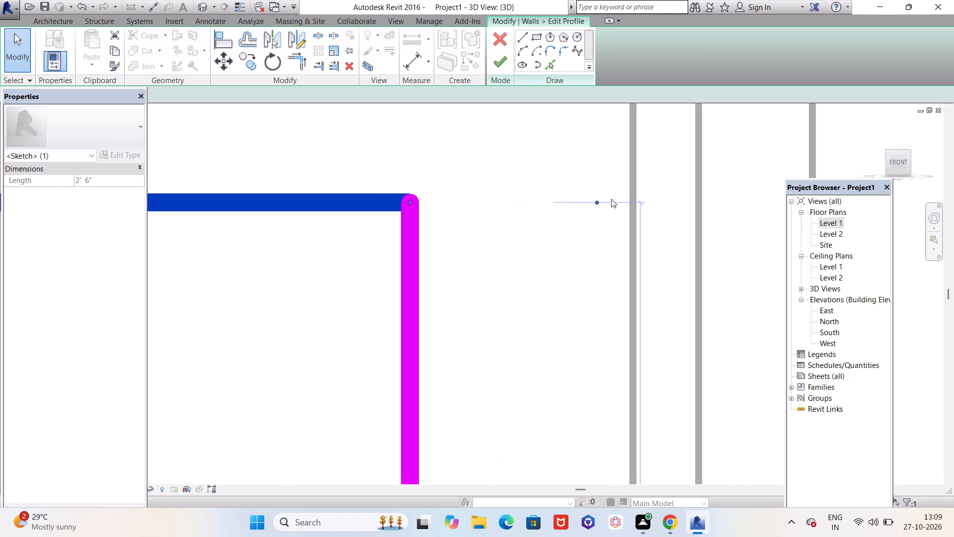
{"action": "scroll", "coordinate": [611, 199], "scroll_direction": "up", "scroll_amount": 2}
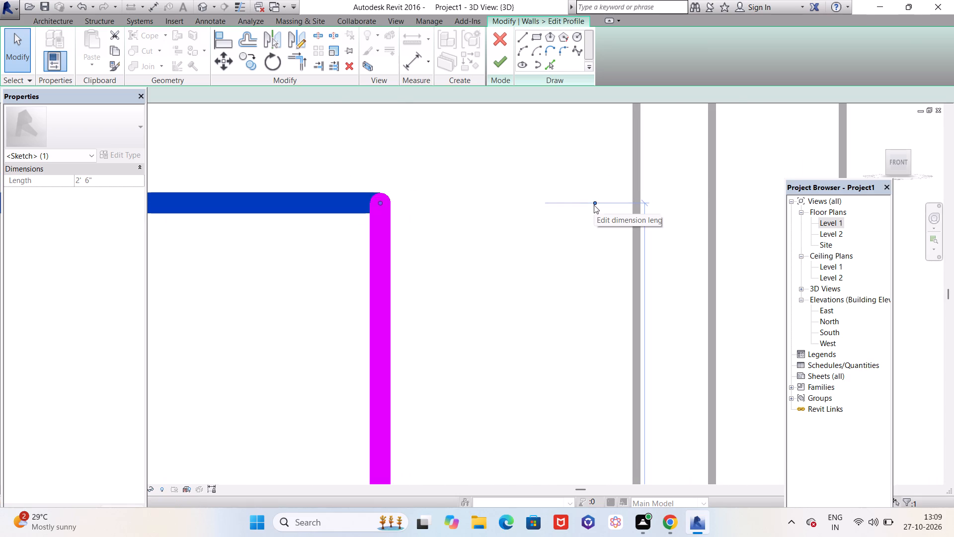
{"action": "left_click", "coordinate": [594, 205]}
{"action": "left_click", "coordinate": [594, 205]}
{"action": "scroll", "coordinate": [529, 222], "scroll_direction": "down", "scroll_amount": 5}
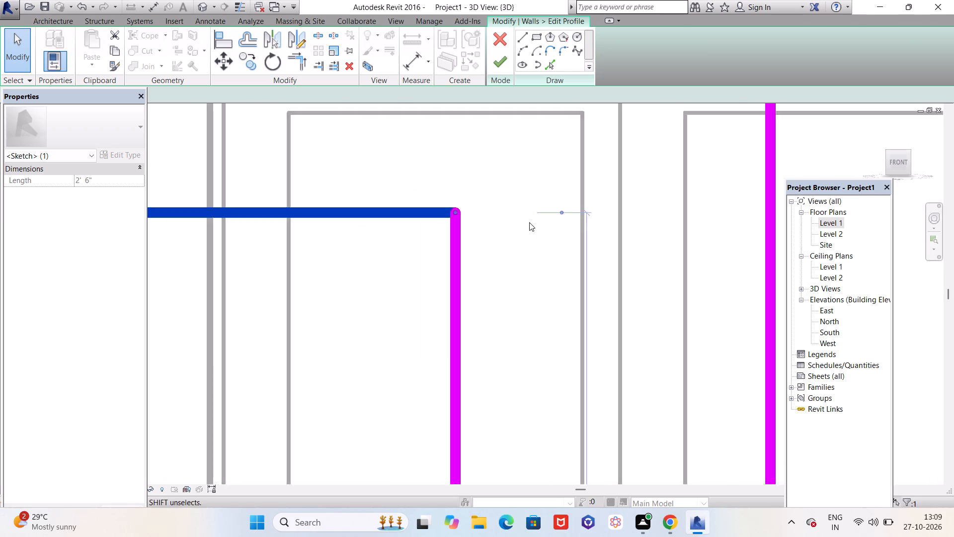
{"action": "scroll", "coordinate": [529, 222], "scroll_direction": "down", "scroll_amount": 13}
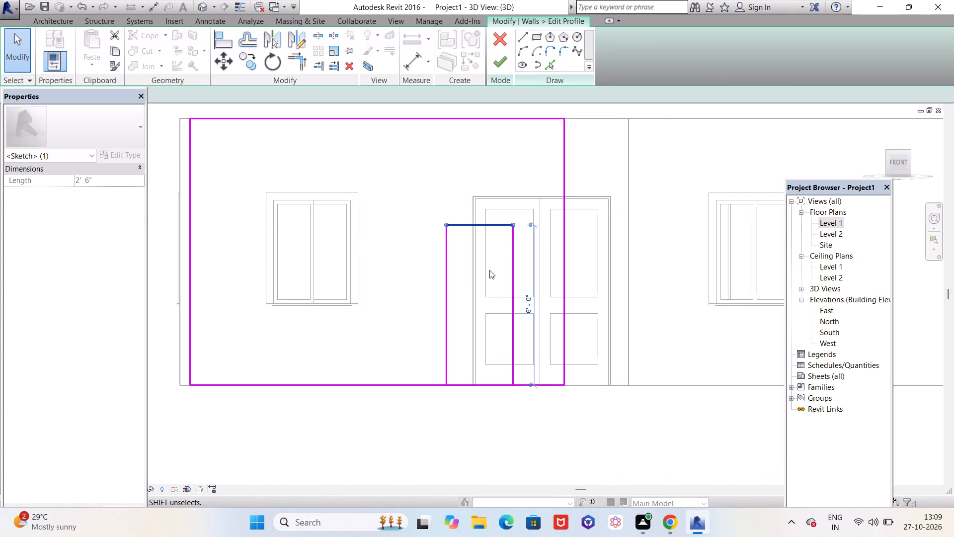
{"action": "key", "text": "Escape"}
{"action": "scroll", "coordinate": [441, 302], "scroll_direction": "down", "scroll_amount": 3}
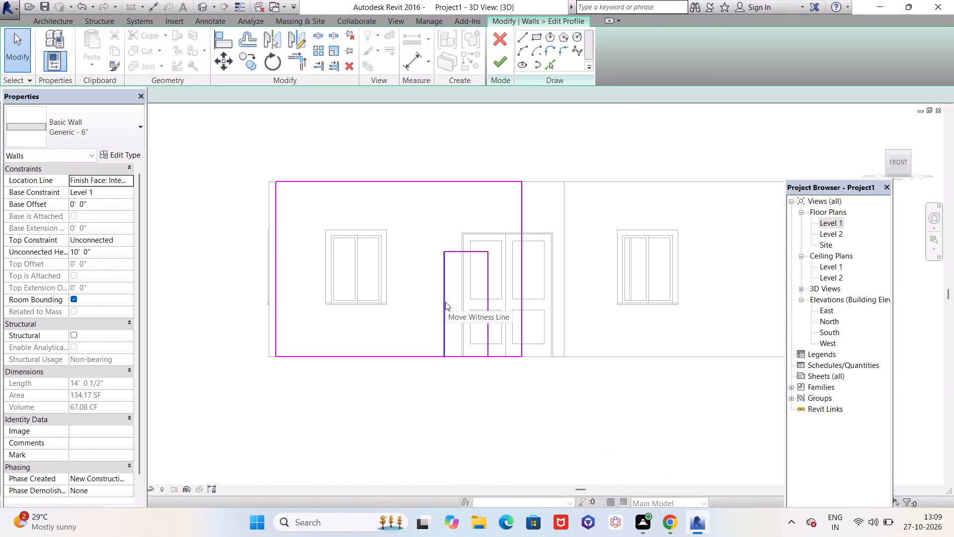
{"action": "scroll", "coordinate": [448, 299], "scroll_direction": "down", "scroll_amount": 2}
{"action": "scroll", "coordinate": [473, 316], "scroll_direction": "up", "scroll_amount": 4}
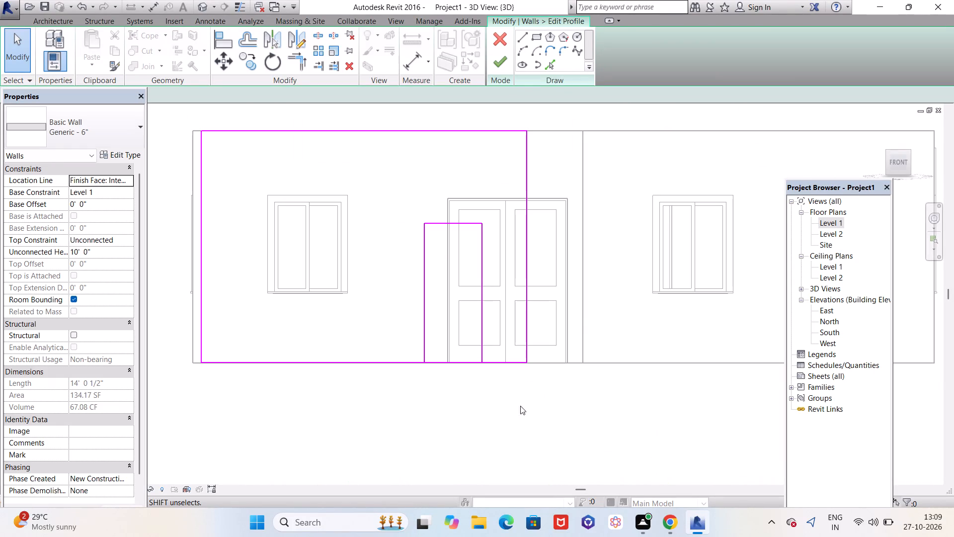
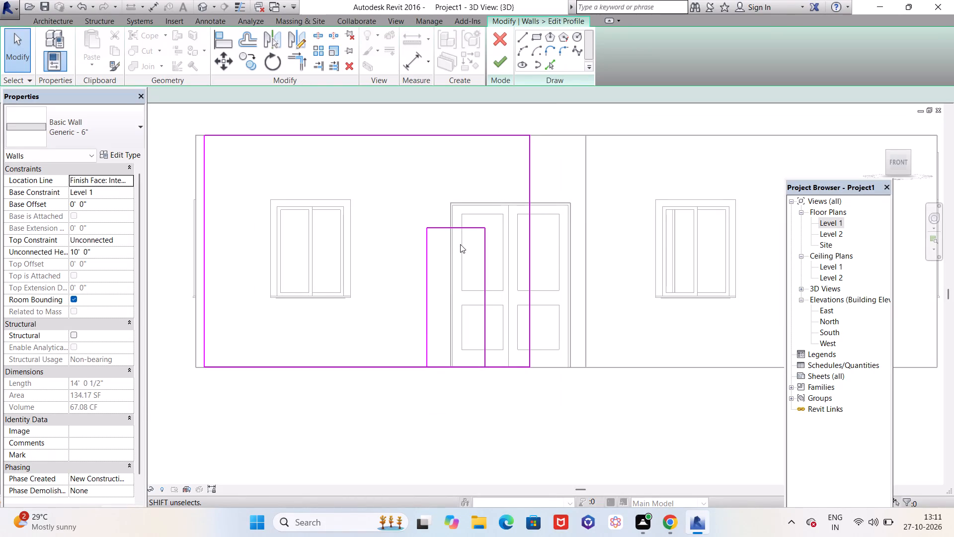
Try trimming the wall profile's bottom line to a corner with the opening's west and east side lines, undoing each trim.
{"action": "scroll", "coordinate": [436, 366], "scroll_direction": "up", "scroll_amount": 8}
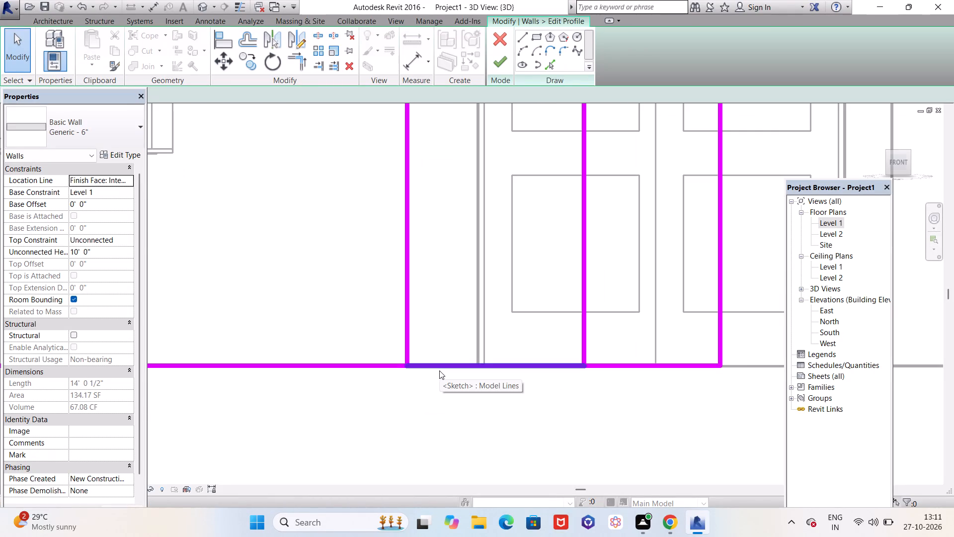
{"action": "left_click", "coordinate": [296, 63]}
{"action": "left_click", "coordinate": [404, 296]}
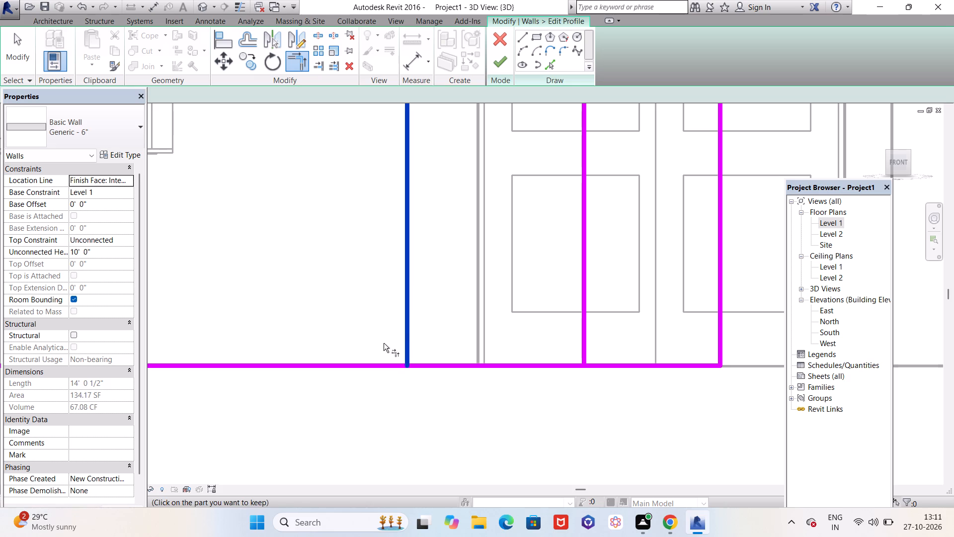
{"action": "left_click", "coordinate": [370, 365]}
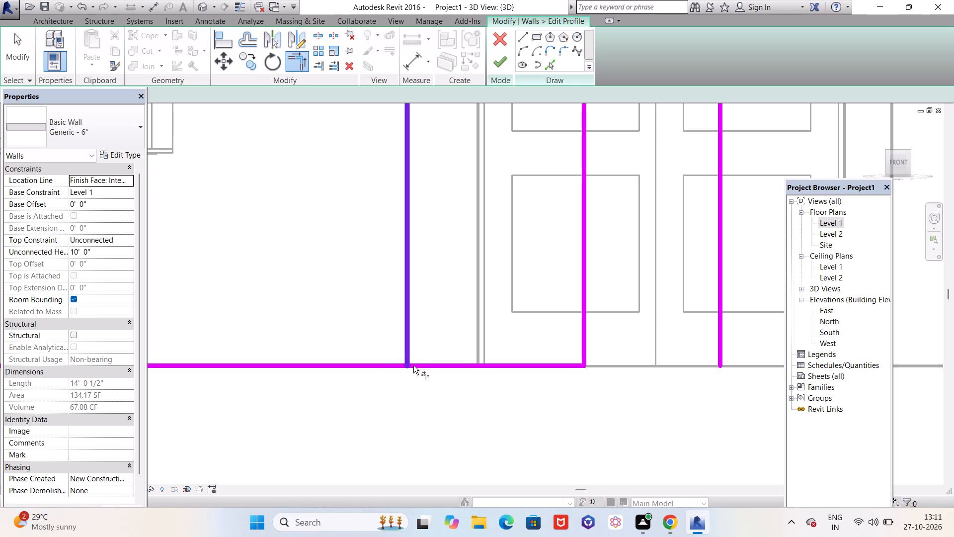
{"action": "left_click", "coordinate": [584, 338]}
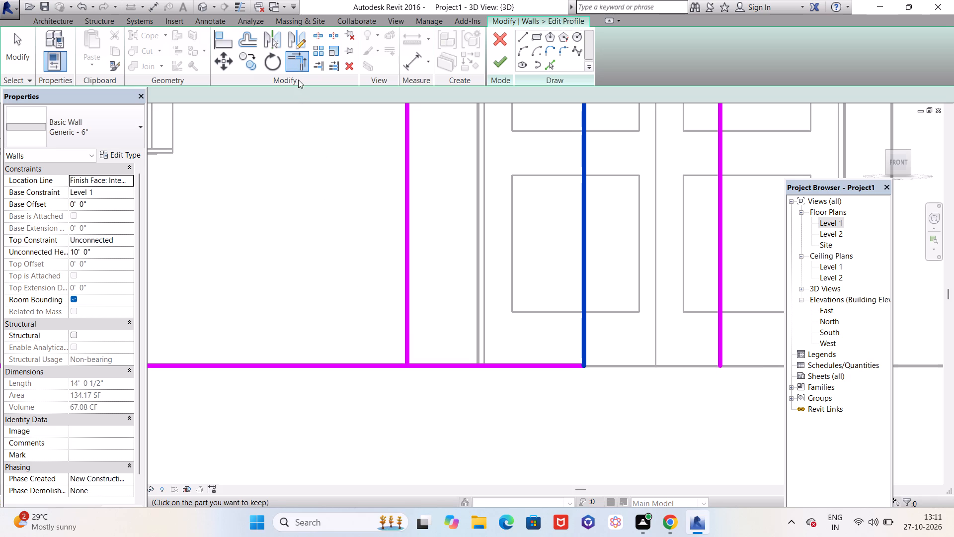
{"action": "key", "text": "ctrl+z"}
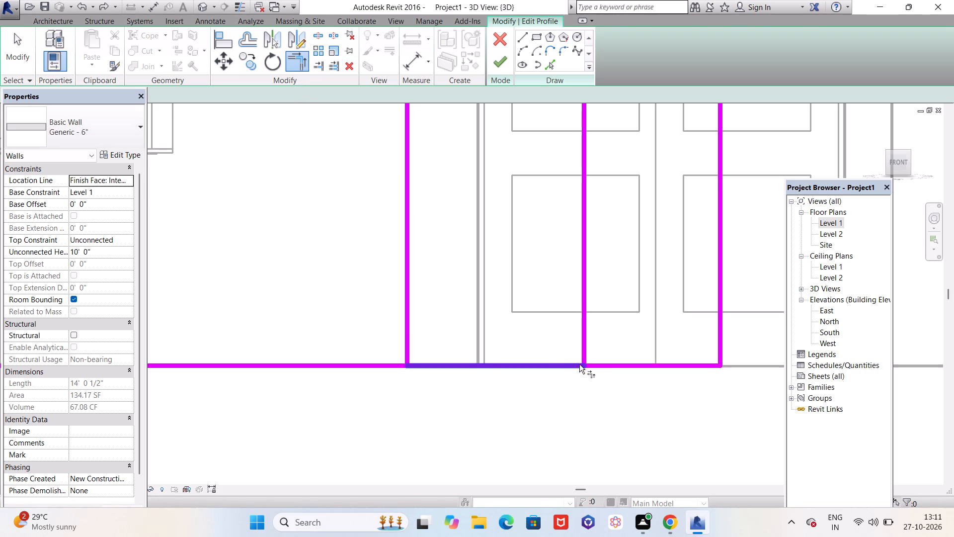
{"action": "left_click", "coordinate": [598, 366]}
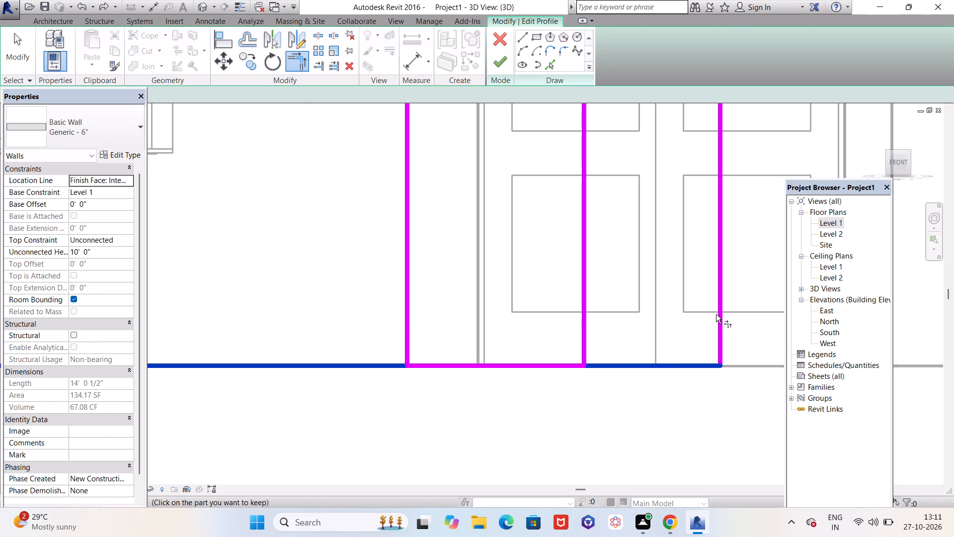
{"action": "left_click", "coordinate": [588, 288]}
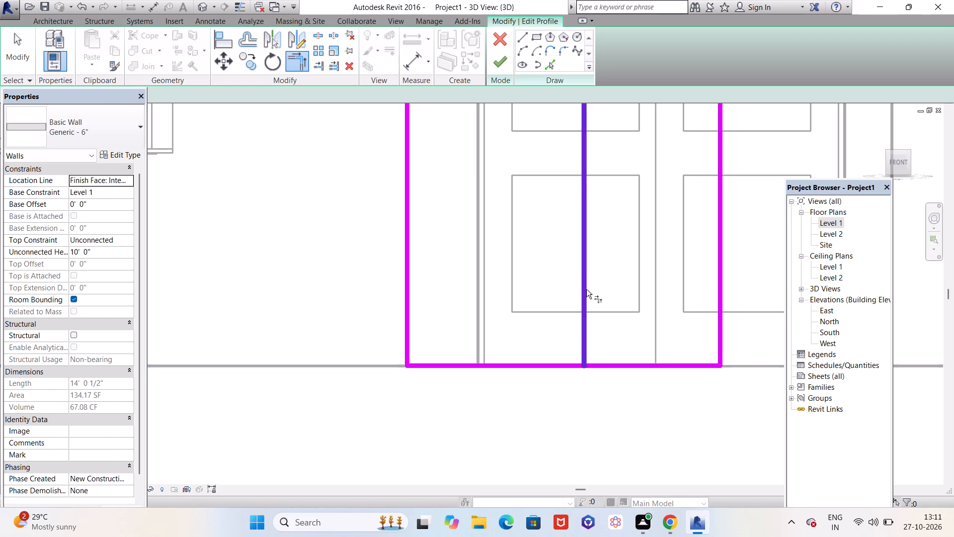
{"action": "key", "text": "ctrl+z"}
Split the wall profile's bottom line where it meets the opening's west and east side lines.
{"action": "scroll", "coordinate": [539, 331], "scroll_direction": "down", "scroll_amount": 8}
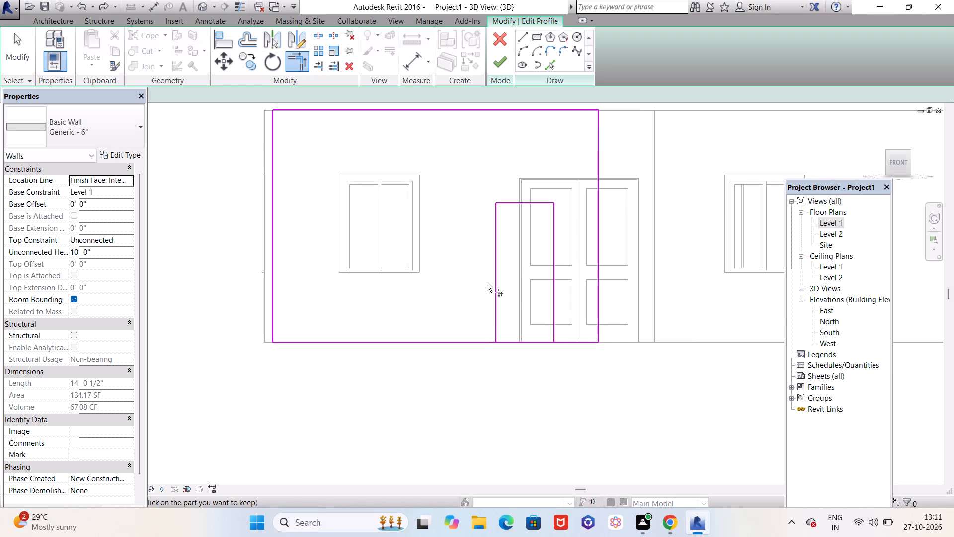
{"action": "scroll", "coordinate": [483, 273], "scroll_direction": "up", "scroll_amount": 6}
{"action": "scroll", "coordinate": [524, 272], "scroll_direction": "down", "scroll_amount": 3}
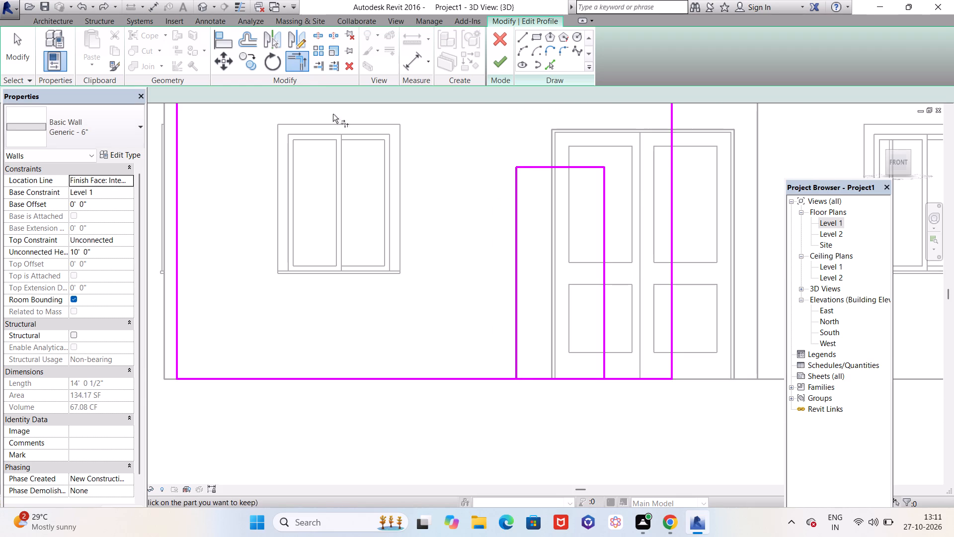
{"action": "scroll", "coordinate": [311, 72], "scroll_direction": "up", "scroll_amount": 4}
{"action": "scroll", "coordinate": [600, 369], "scroll_direction": "up", "scroll_amount": 5}
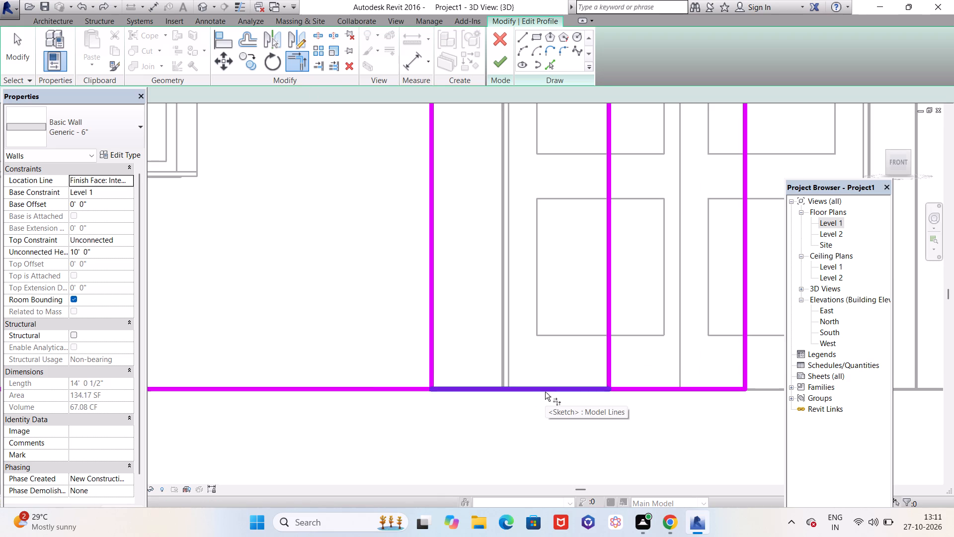
{"action": "scroll", "coordinate": [547, 392], "scroll_direction": "down", "scroll_amount": 4}
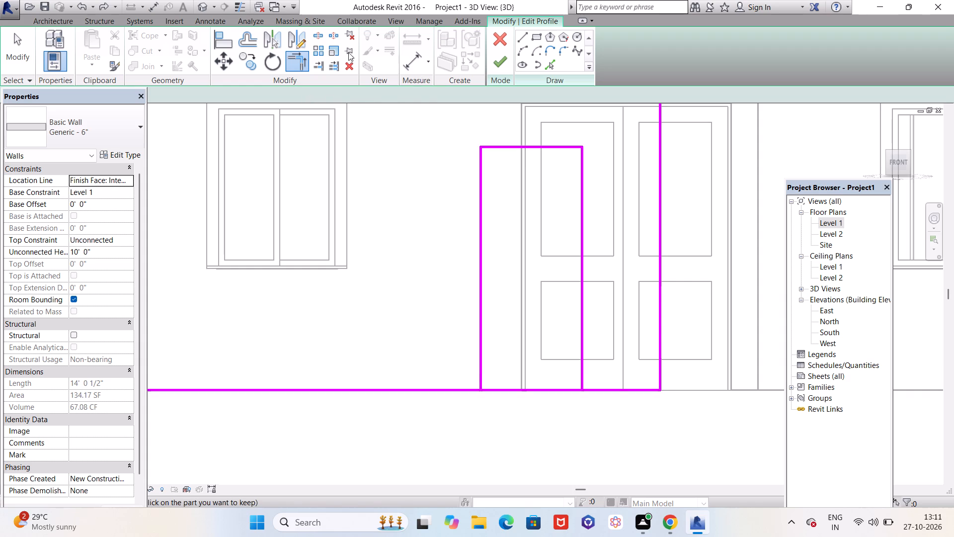
{"action": "left_click", "coordinate": [320, 38]}
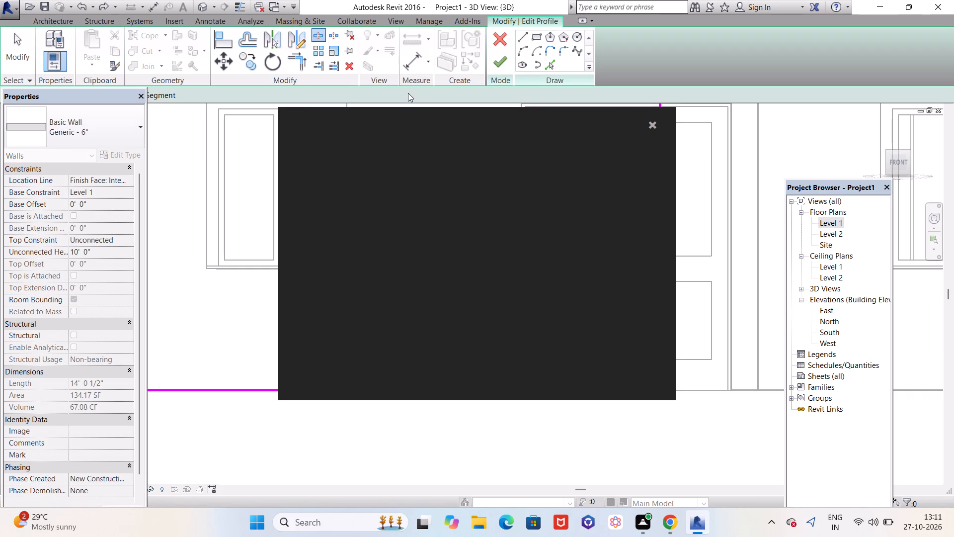
{"action": "left_click", "coordinate": [653, 124]}
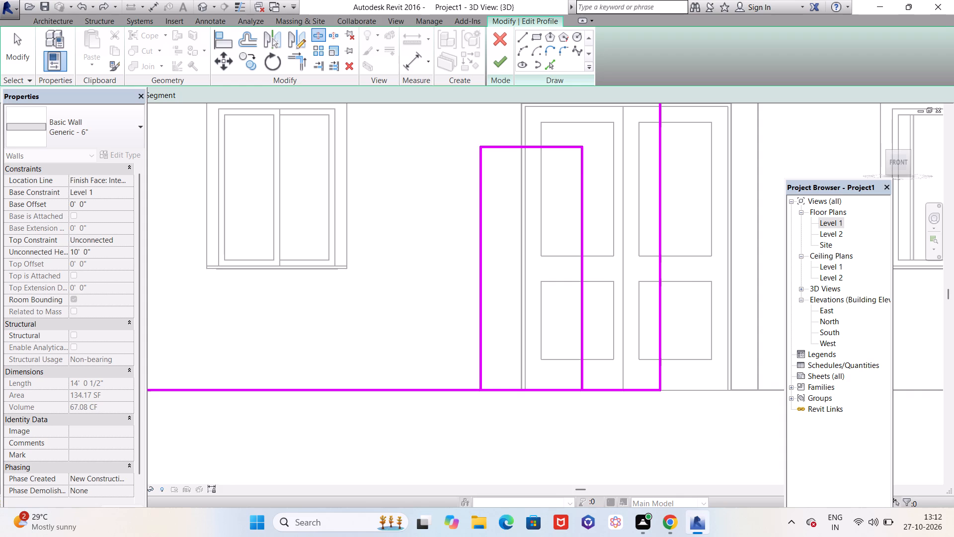
{"action": "left_click", "coordinate": [481, 388]}
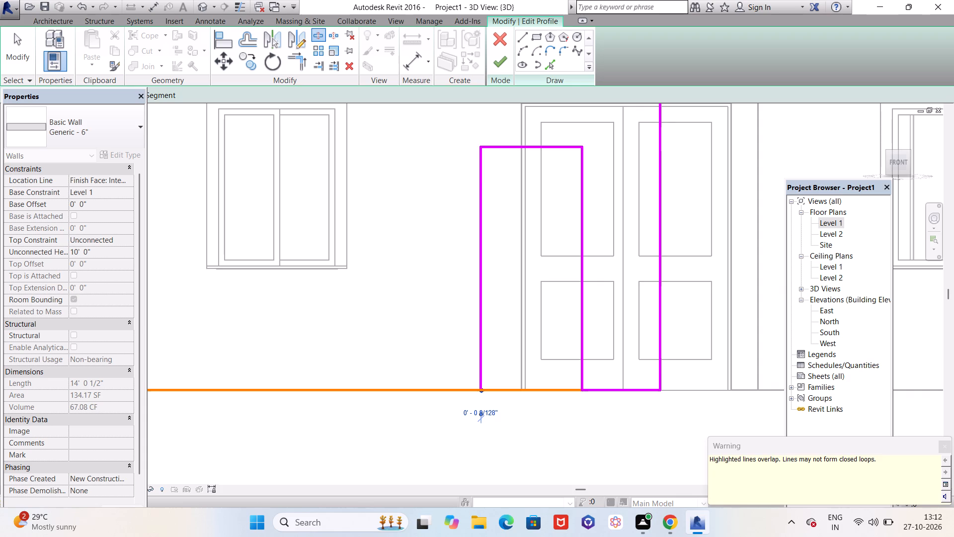
{"action": "left_click", "coordinate": [581, 388]}
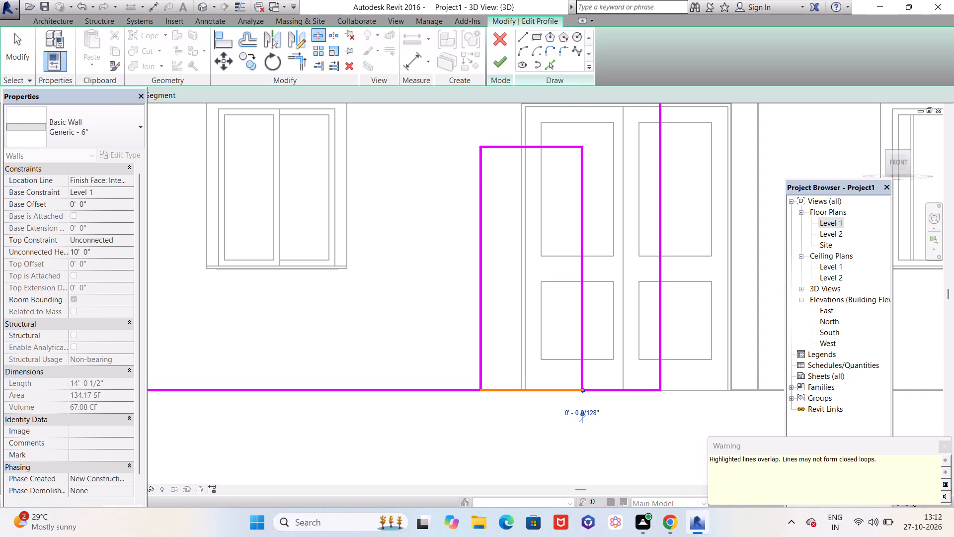
{"action": "key", "text": "Escape"}
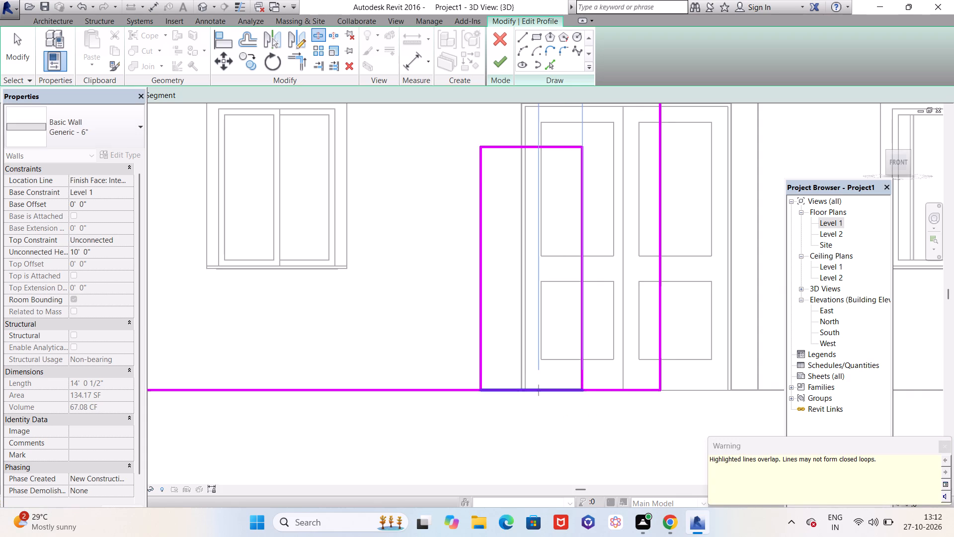
{"action": "key", "text": "Escape"}
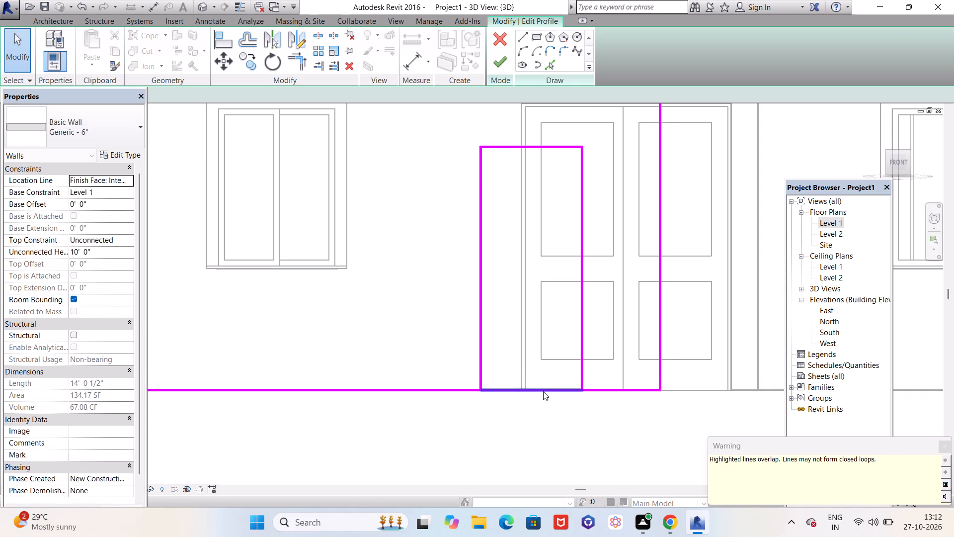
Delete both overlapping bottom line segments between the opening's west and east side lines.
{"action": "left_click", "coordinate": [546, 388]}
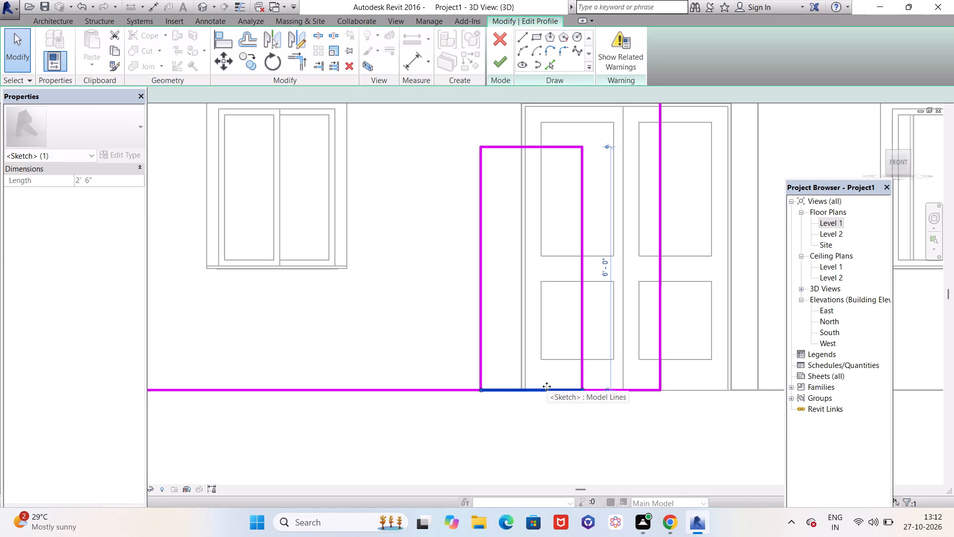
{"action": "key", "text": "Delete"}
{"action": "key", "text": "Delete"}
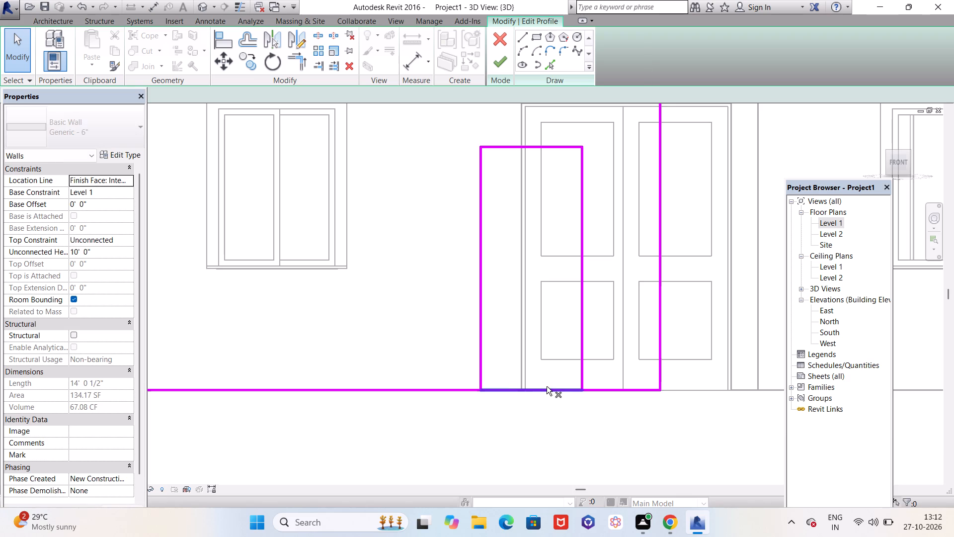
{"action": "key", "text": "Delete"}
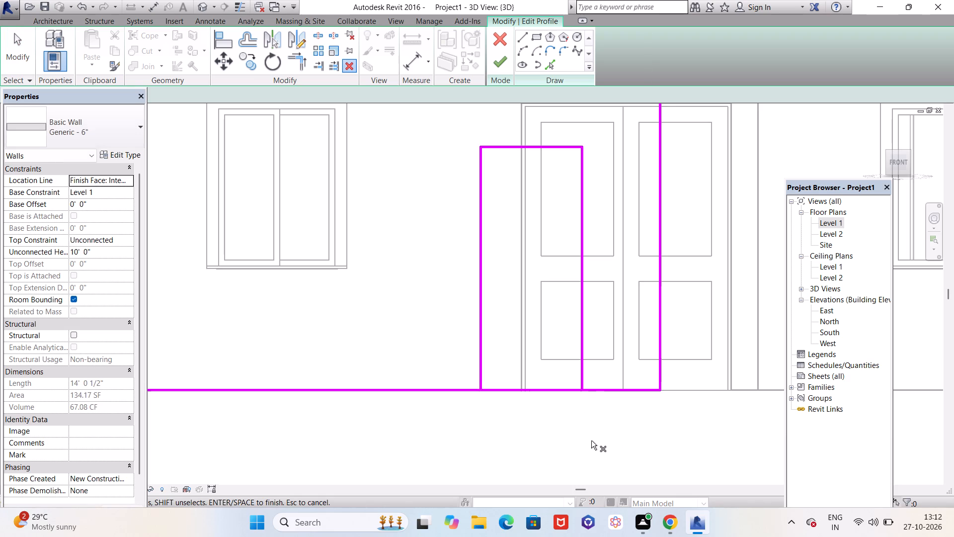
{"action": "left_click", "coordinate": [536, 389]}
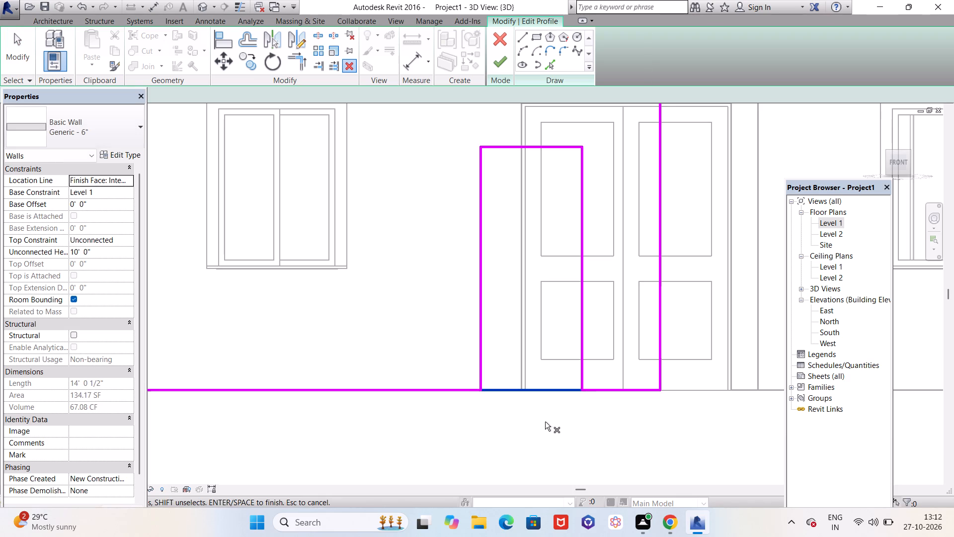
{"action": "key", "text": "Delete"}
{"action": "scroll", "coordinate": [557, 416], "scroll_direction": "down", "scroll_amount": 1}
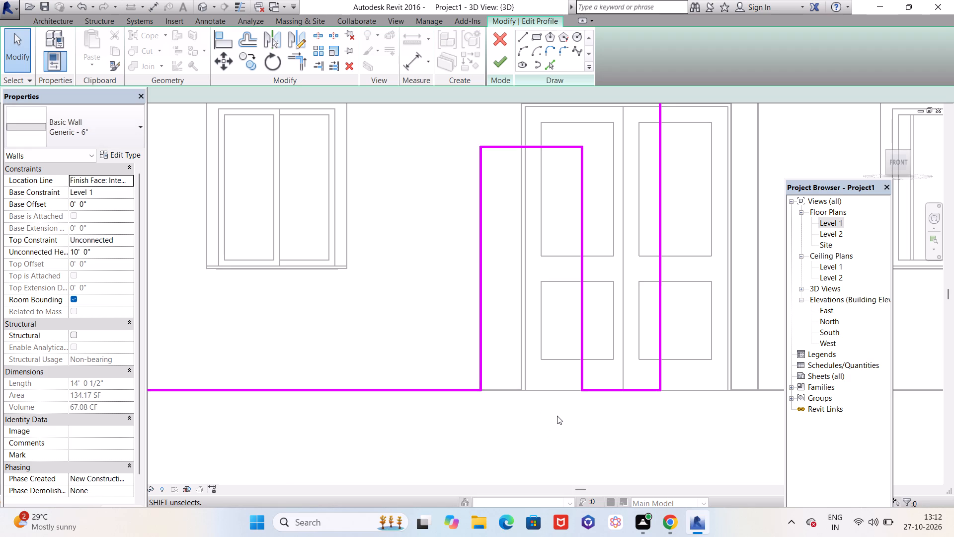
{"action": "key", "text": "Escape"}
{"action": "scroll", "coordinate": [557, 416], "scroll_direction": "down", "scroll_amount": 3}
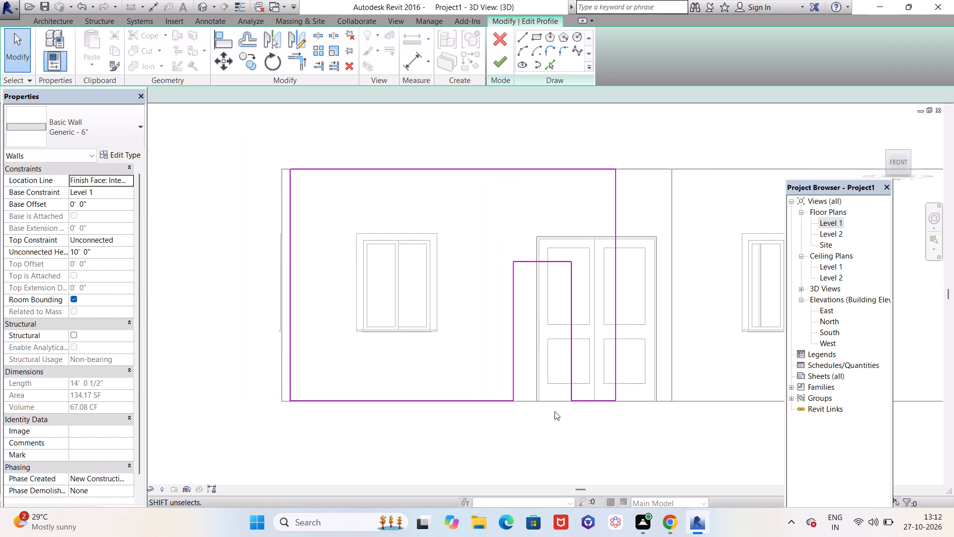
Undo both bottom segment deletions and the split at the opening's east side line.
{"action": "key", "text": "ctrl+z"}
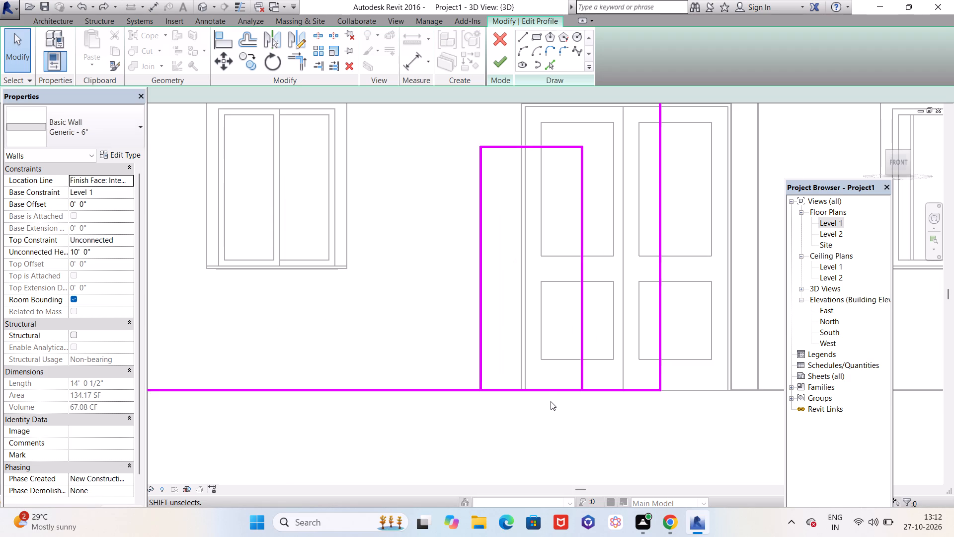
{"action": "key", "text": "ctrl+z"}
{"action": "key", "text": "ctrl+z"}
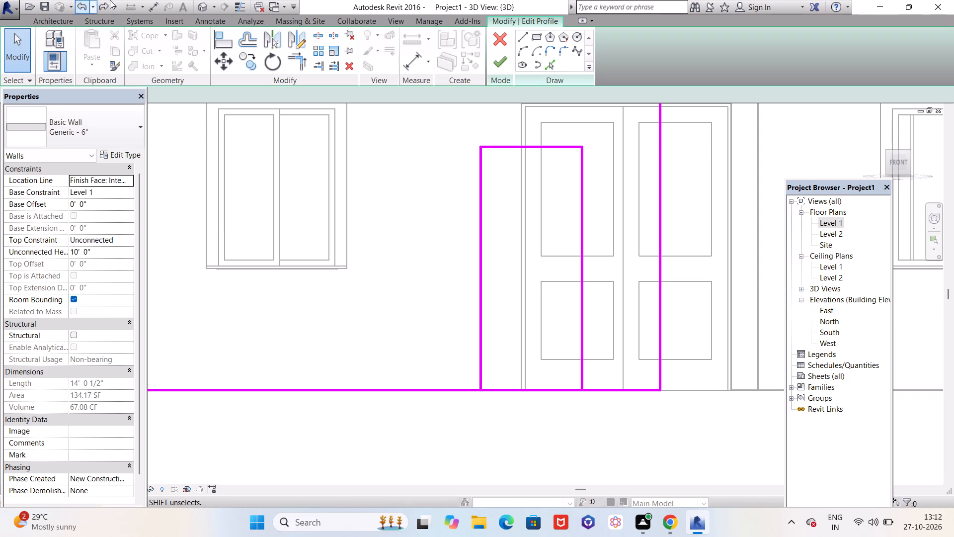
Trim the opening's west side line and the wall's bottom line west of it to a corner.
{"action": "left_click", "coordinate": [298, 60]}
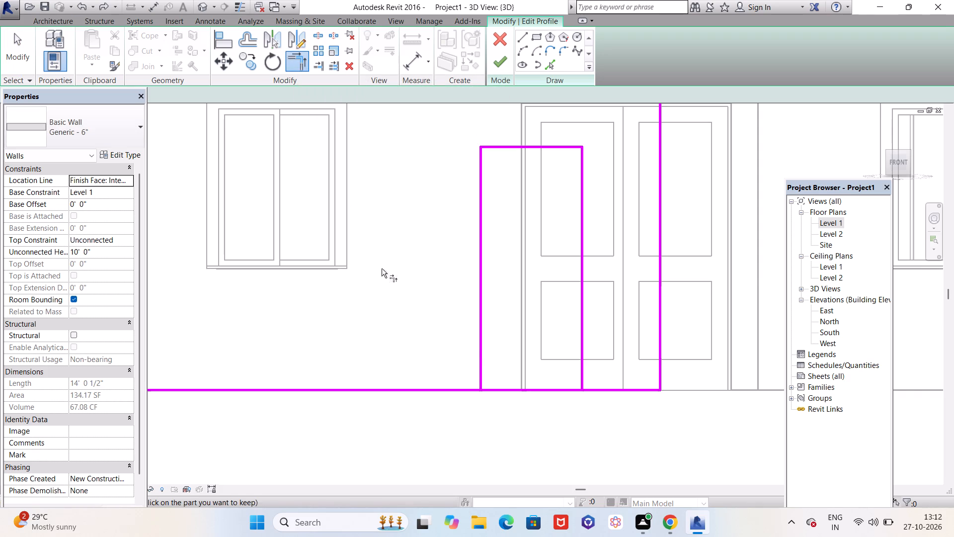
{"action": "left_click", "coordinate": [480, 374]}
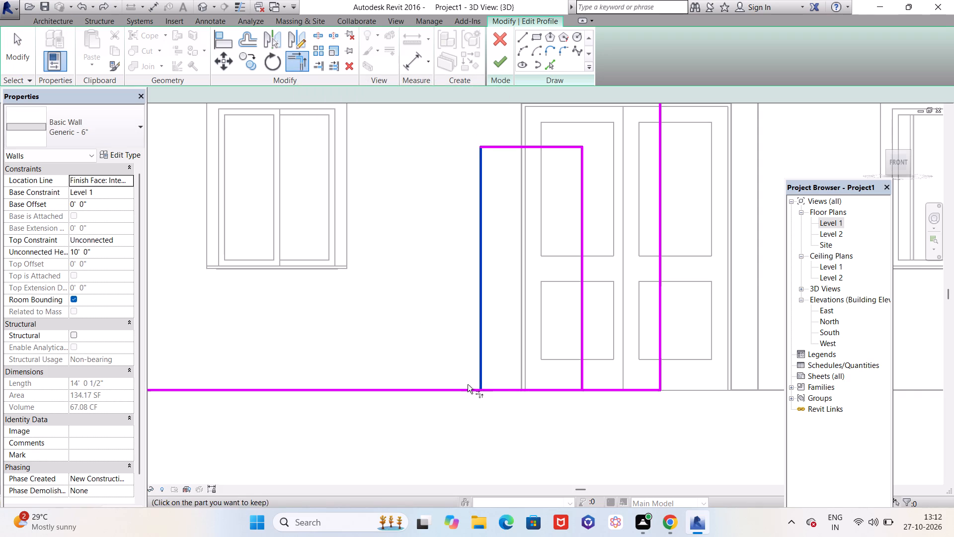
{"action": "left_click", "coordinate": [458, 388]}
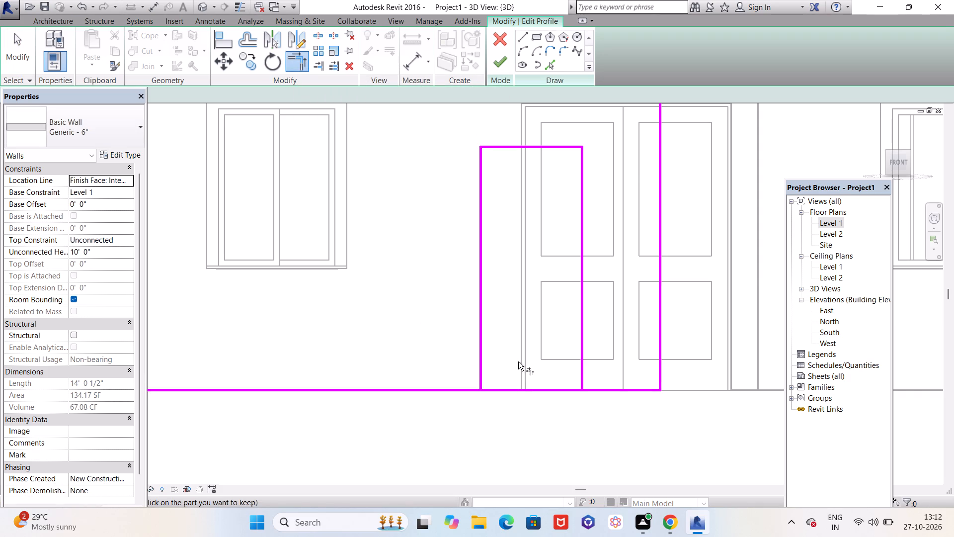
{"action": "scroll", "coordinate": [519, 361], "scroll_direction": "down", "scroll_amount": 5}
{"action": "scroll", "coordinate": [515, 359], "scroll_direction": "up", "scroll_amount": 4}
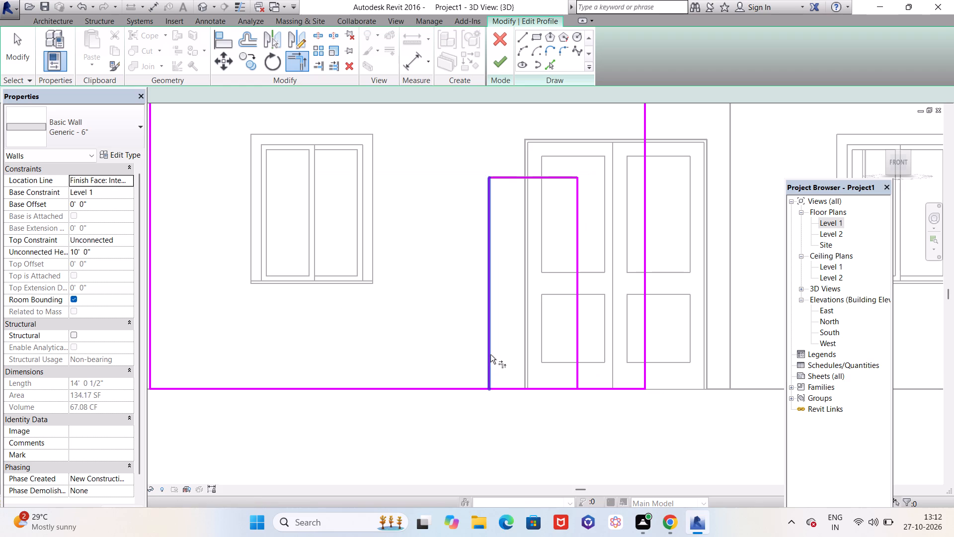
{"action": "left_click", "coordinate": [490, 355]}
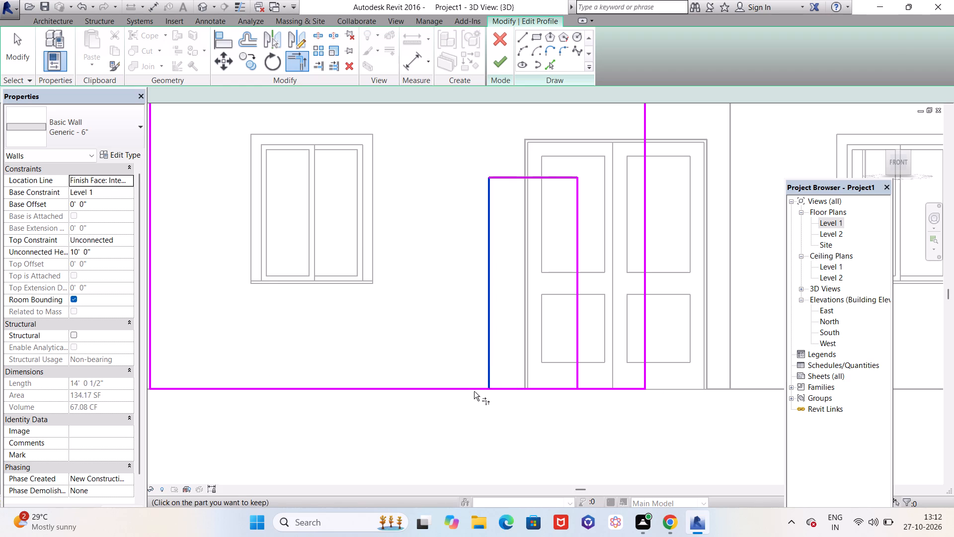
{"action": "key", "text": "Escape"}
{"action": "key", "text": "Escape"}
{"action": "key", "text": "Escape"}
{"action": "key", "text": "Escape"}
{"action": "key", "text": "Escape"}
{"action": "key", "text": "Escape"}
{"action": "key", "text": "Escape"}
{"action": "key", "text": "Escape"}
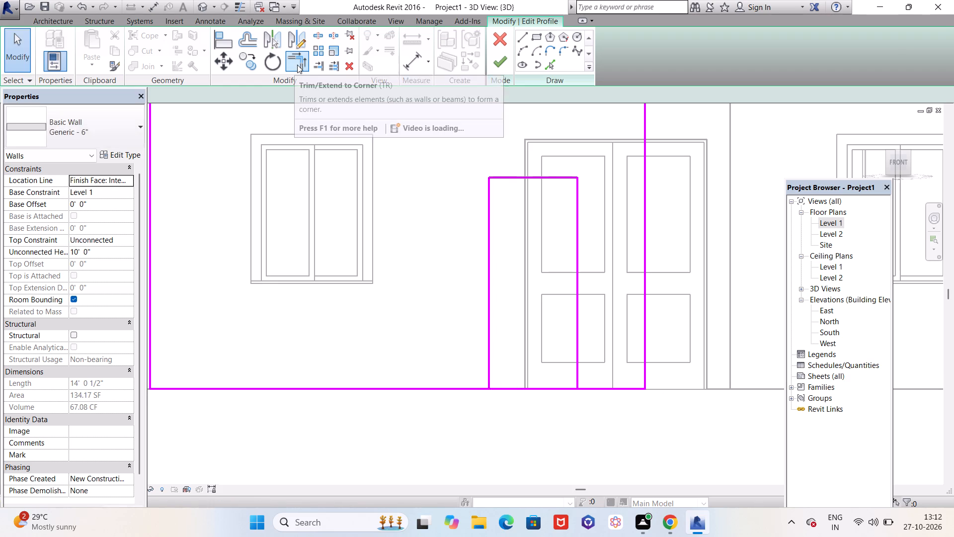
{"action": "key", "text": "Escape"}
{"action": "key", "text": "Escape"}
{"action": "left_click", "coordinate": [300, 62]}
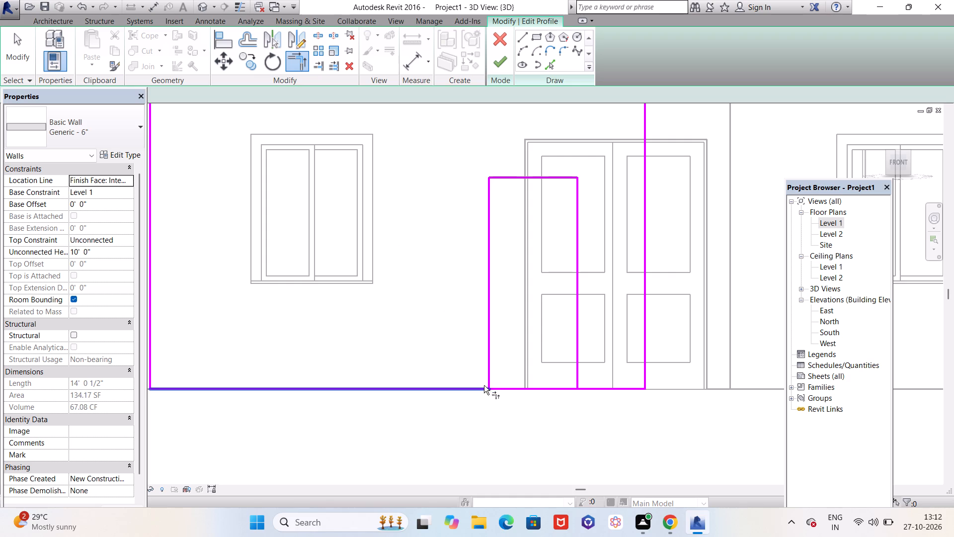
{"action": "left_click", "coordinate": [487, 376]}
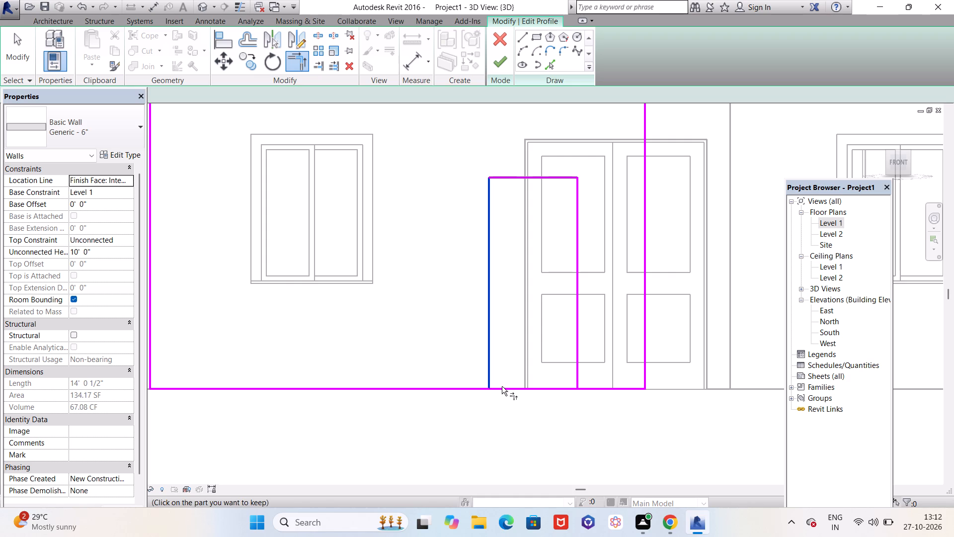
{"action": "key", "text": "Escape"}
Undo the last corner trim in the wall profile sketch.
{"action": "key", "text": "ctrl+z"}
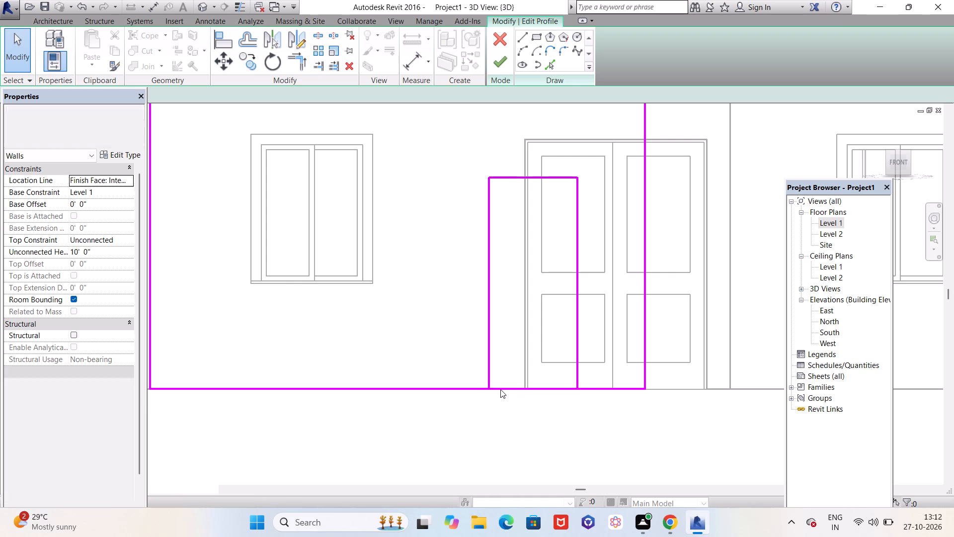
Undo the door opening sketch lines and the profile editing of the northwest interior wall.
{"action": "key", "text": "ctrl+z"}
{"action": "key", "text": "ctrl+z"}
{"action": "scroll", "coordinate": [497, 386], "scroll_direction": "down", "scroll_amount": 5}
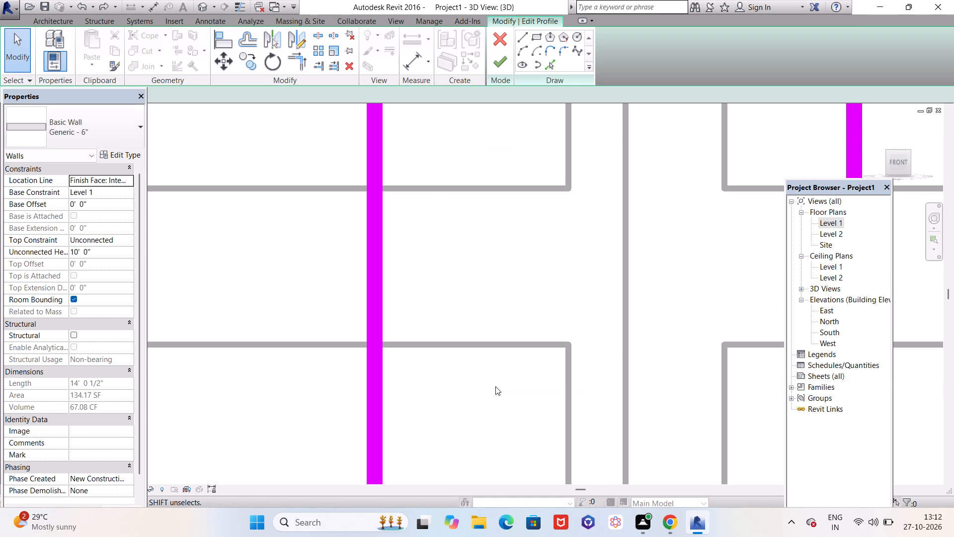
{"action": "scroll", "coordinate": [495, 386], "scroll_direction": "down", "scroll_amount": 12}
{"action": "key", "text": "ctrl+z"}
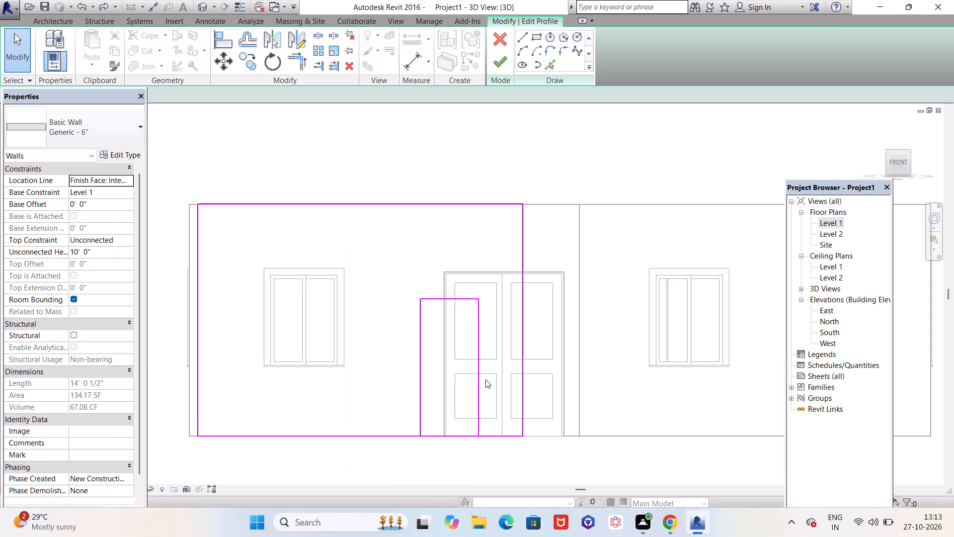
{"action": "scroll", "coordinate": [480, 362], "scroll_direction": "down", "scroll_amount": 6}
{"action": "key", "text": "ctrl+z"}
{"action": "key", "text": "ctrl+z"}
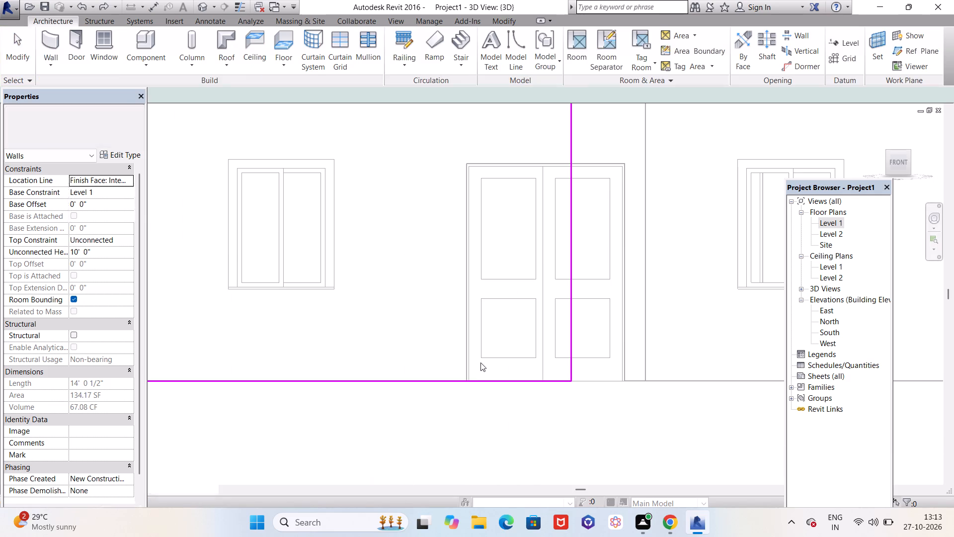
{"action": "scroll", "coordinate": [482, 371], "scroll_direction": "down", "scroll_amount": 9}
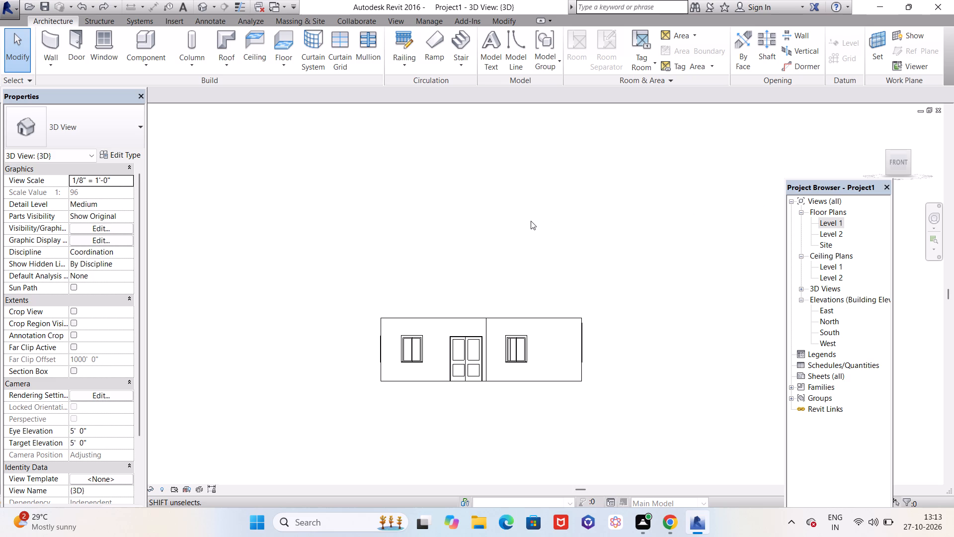
Open the northwest interior wall's profile for editing and face it in the front view.
{"action": "middle_click_drag", "start_coordinate": [536, 209], "coordinate": [526, 339], "text": "shift"}
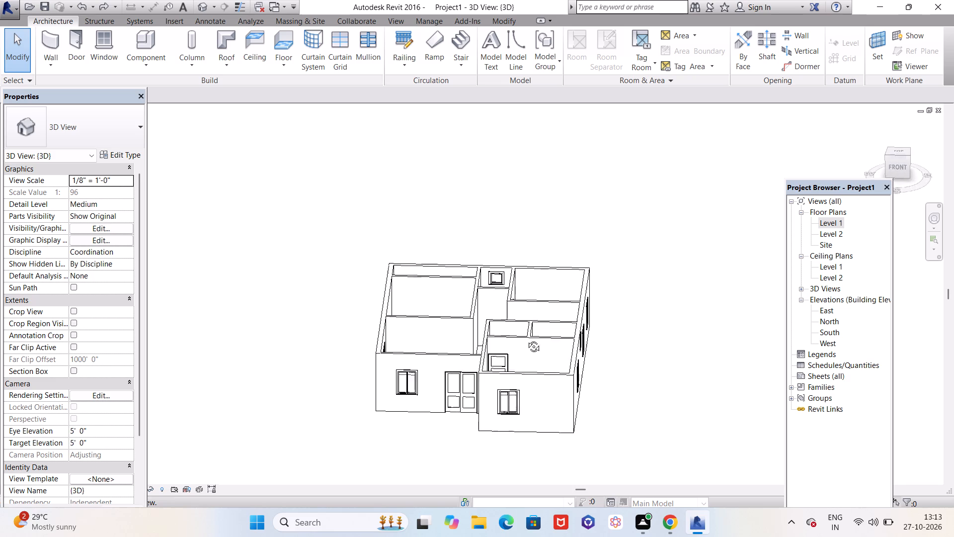
{"action": "middle_click_drag", "start_coordinate": [526, 339], "coordinate": [525, 368], "text": "shift"}
{"action": "left_click", "coordinate": [452, 264]}
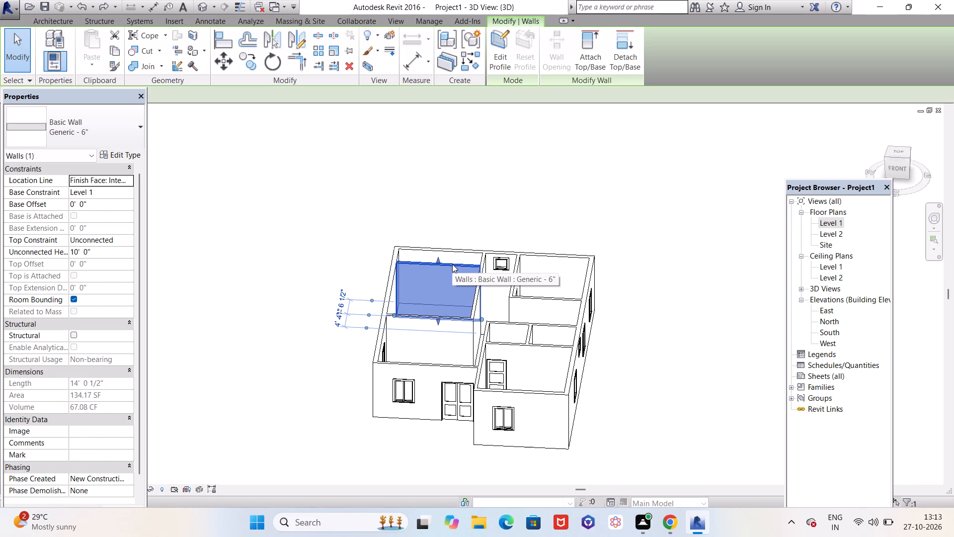
{"action": "left_click", "coordinate": [502, 47]}
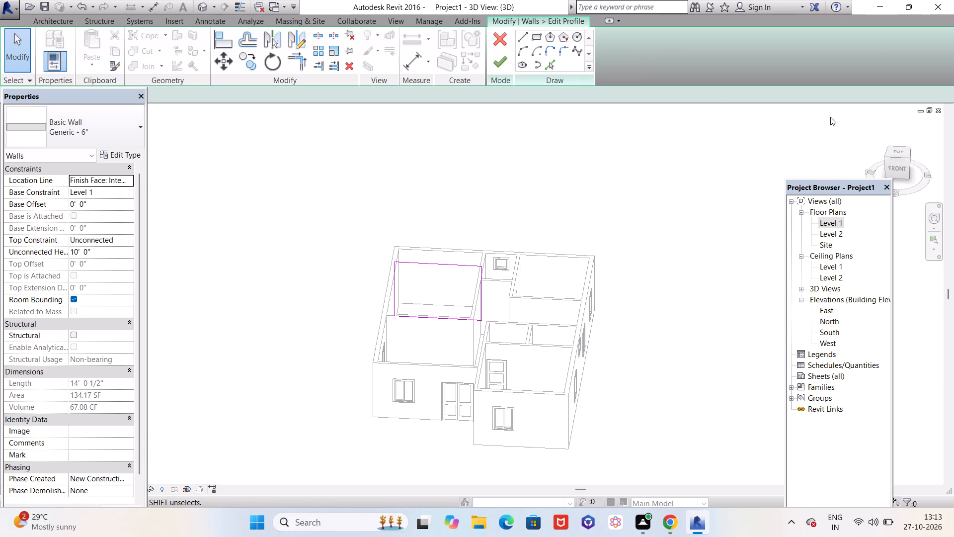
{"action": "left_click", "coordinate": [898, 167]}
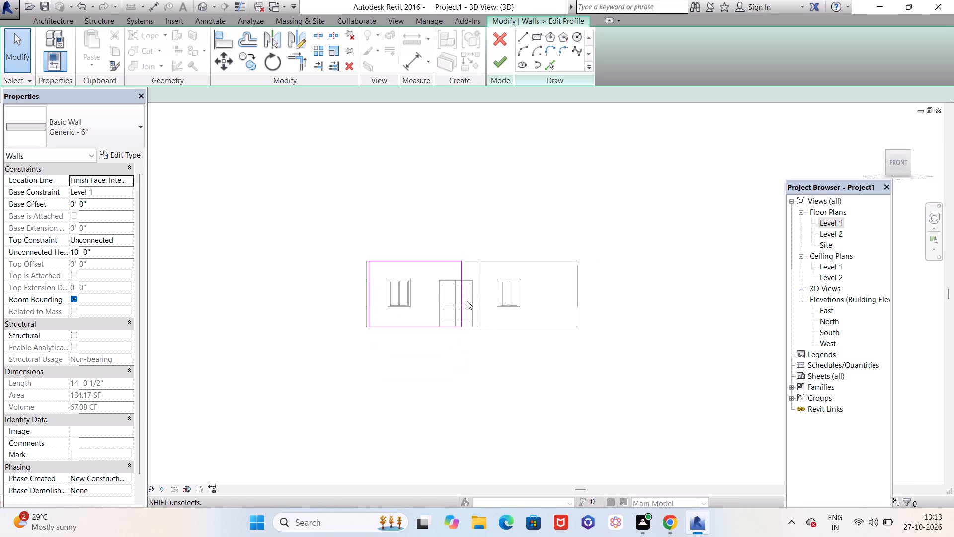
{"action": "scroll", "coordinate": [396, 279], "scroll_direction": "up", "scroll_amount": 8}
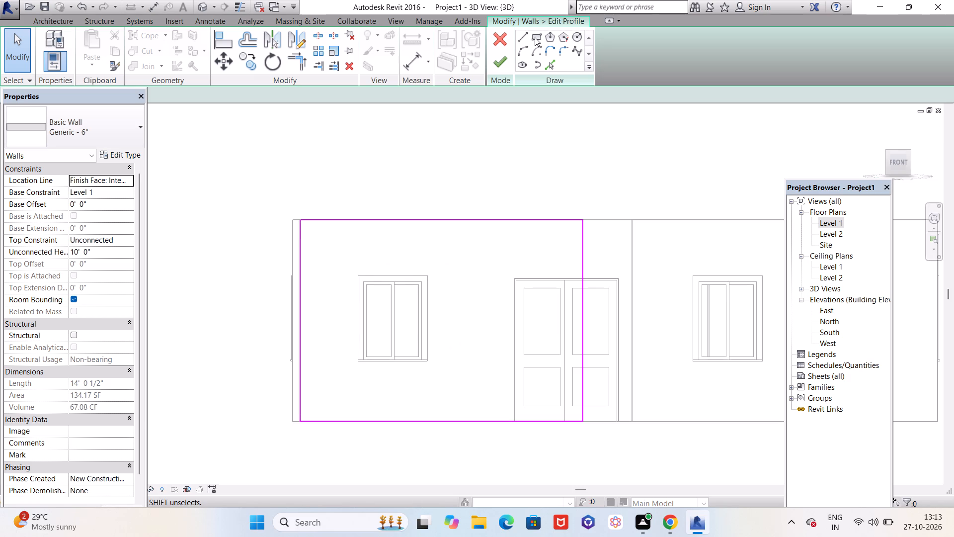
Sketch a rectangle about 2'8" wide and 5' high standing on the wall profile's bottom line near its east end.
{"action": "left_click", "coordinate": [535, 37]}
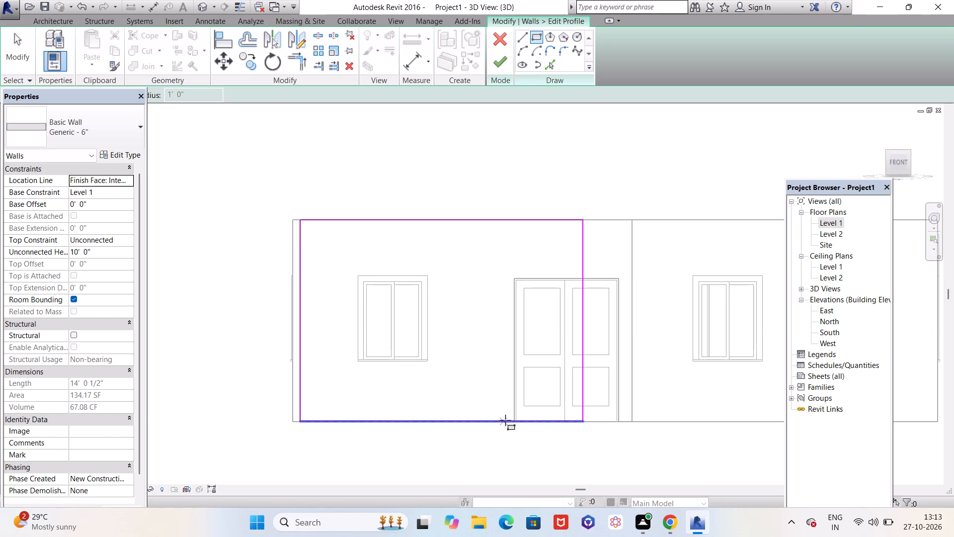
{"action": "left_click", "coordinate": [507, 420]}
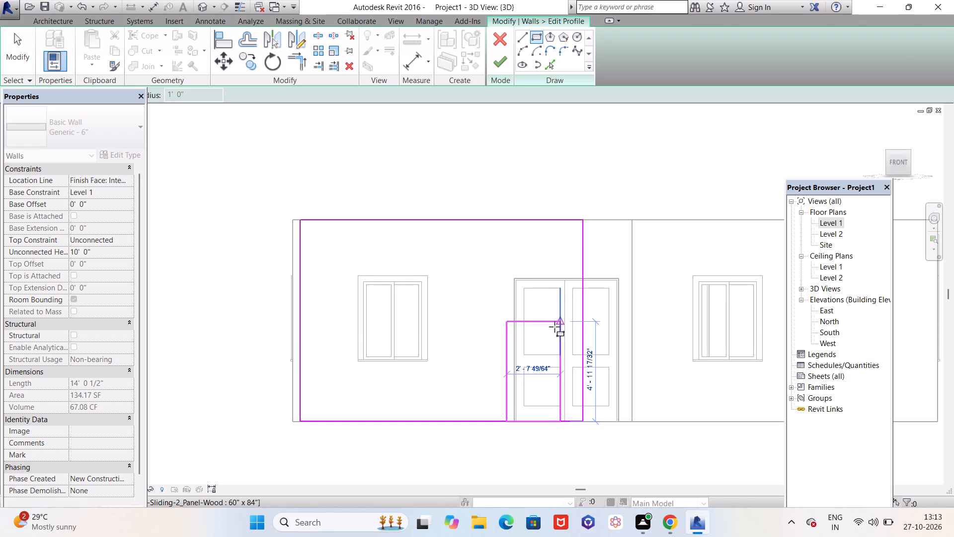
{"action": "left_click", "coordinate": [555, 326]}
{"action": "scroll", "coordinate": [547, 327], "scroll_direction": "up", "scroll_amount": 5}
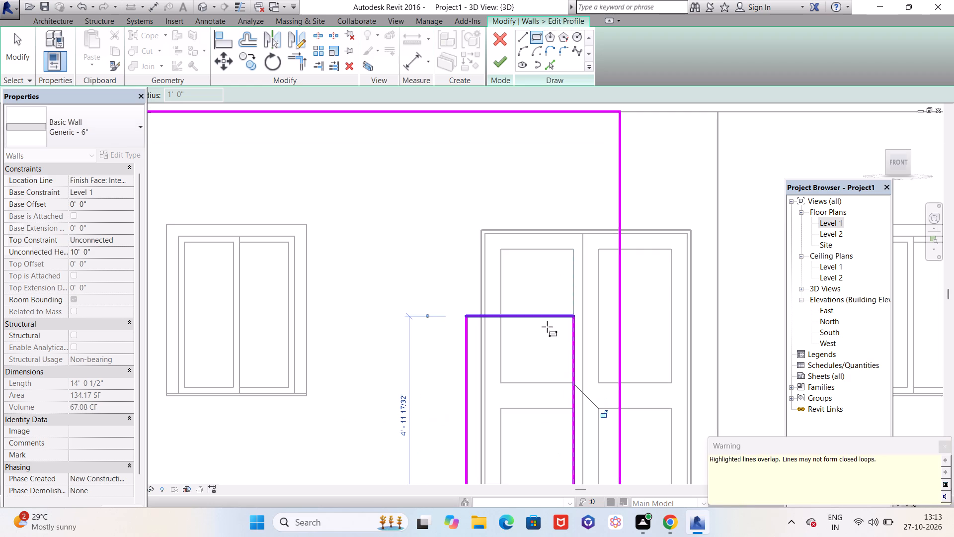
{"action": "scroll", "coordinate": [461, 310], "scroll_direction": "down", "scroll_amount": 3}
{"action": "scroll", "coordinate": [455, 341], "scroll_direction": "up", "scroll_amount": 4}
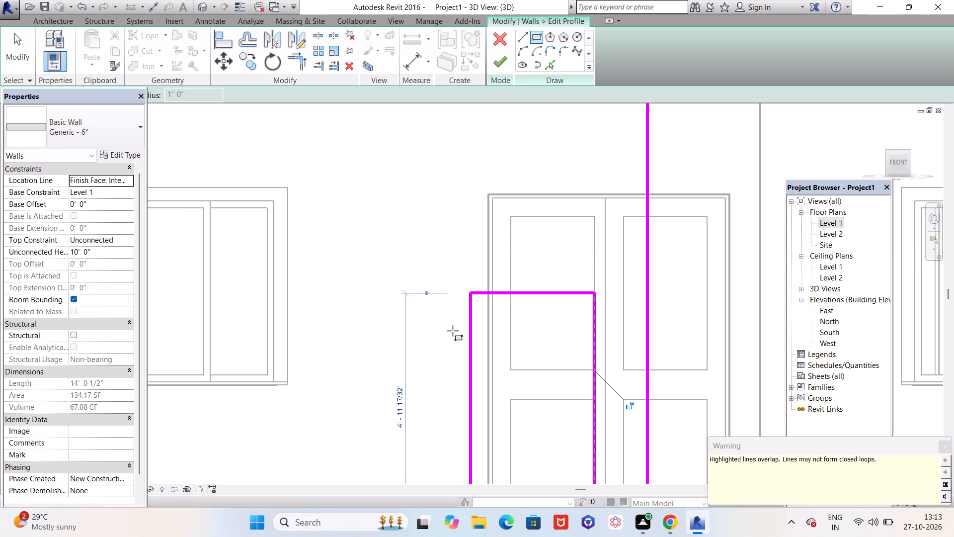
{"action": "key", "text": "Escape"}
{"action": "key", "text": "Escape"}
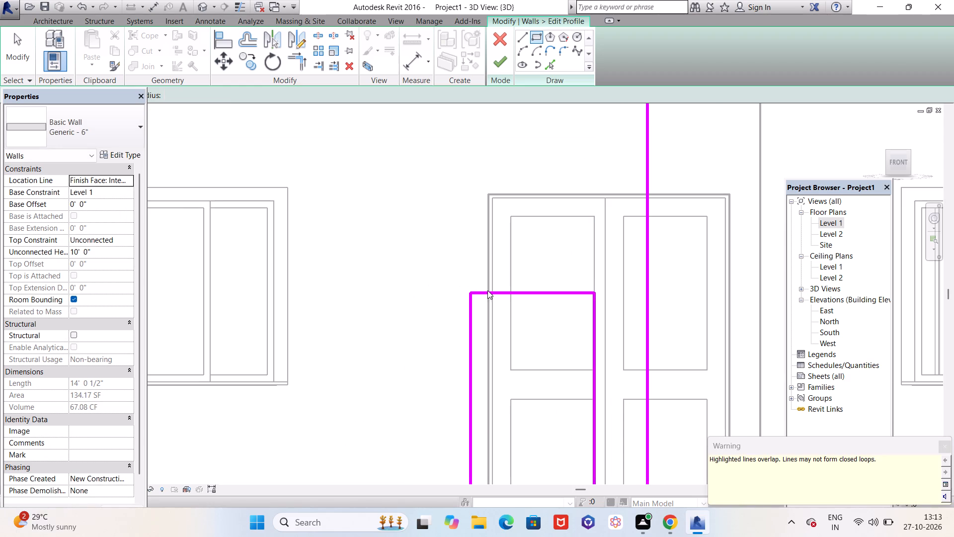
Set the rectangle's width to 2'6" by moving its west side line.
{"action": "left_click", "coordinate": [509, 295]}
{"action": "scroll", "coordinate": [453, 233], "scroll_direction": "down", "scroll_amount": 4}
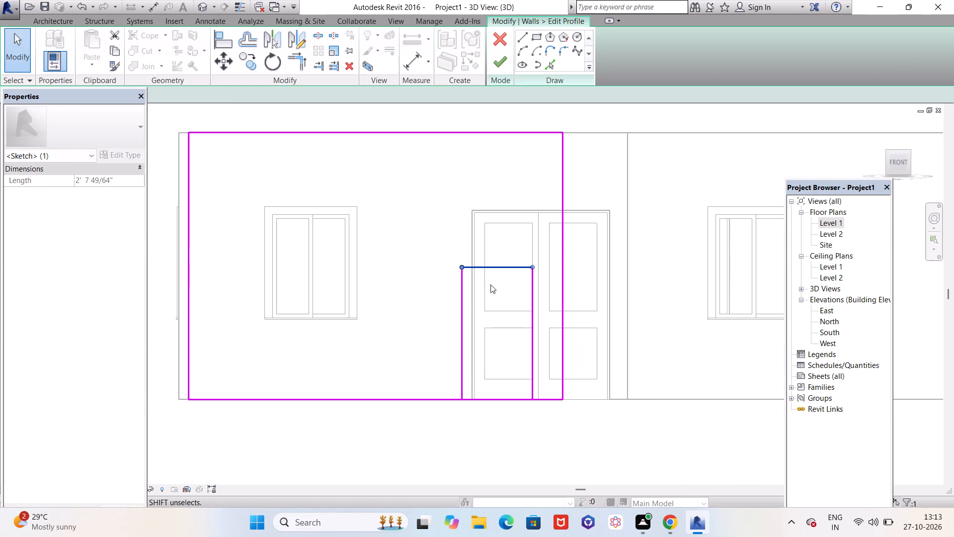
{"action": "scroll", "coordinate": [533, 311], "scroll_direction": "up", "scroll_amount": 3}
{"action": "left_click", "coordinate": [531, 319]}
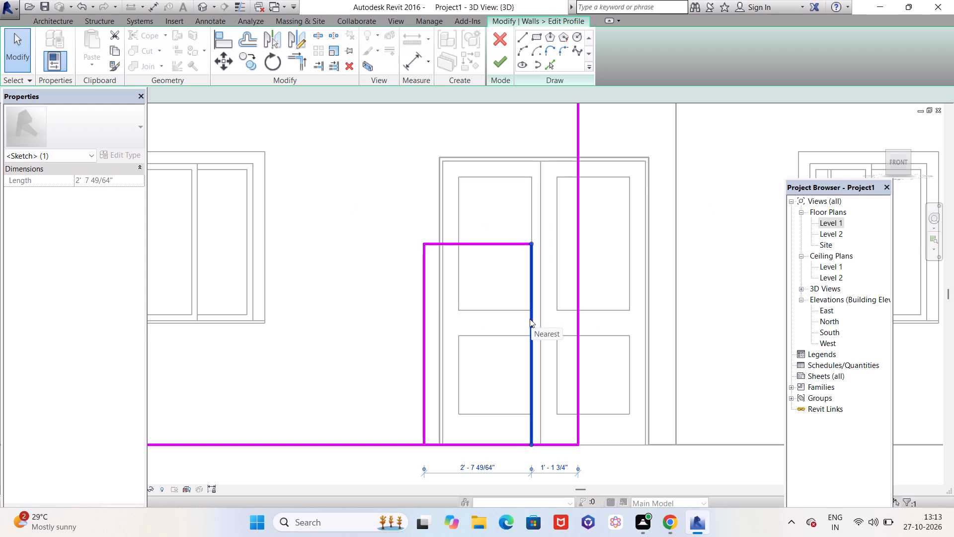
{"action": "left_click", "coordinate": [422, 311]}
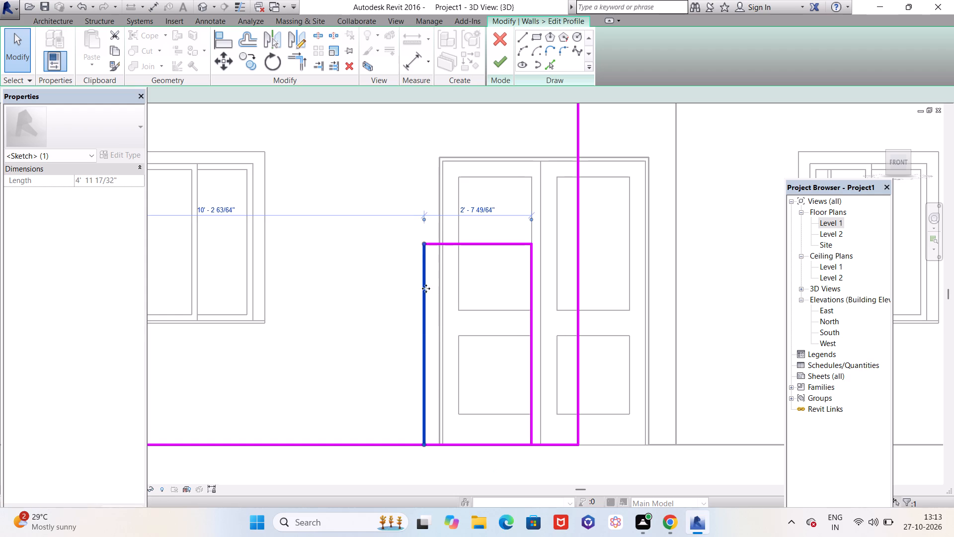
{"action": "left_click", "coordinate": [476, 209]}
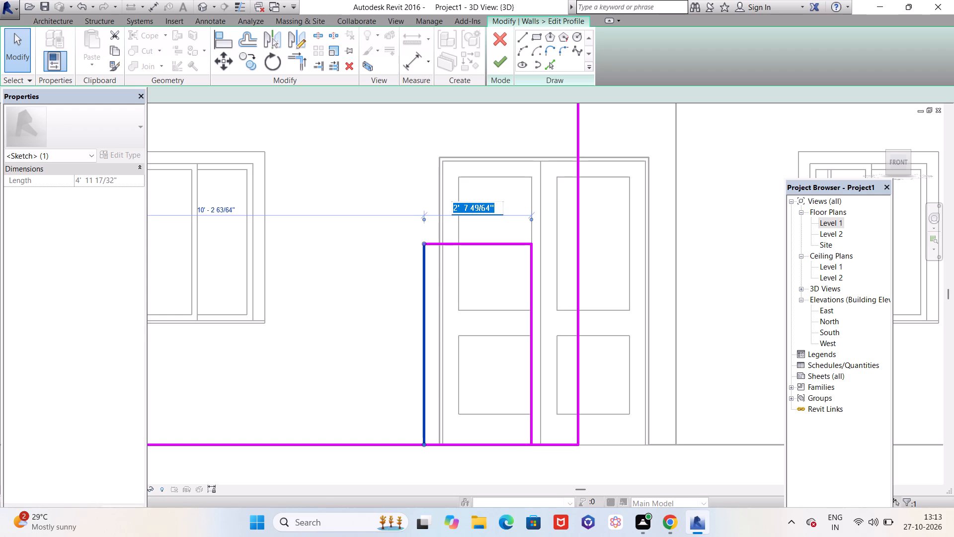
{"action": "key", "text": "2"}
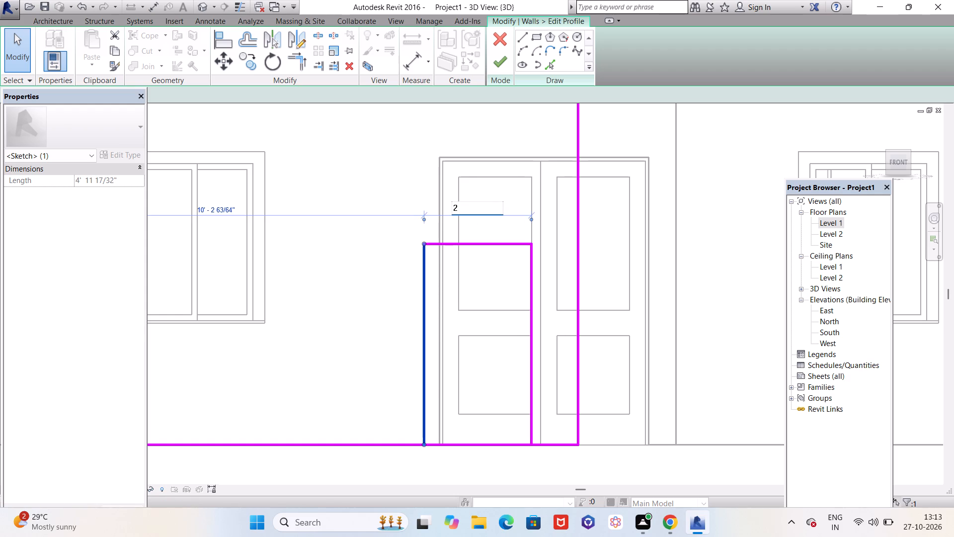
{"action": "key", "text": "semicolon"}
{"action": "key", "text": "BackSpace"}
{"action": "type", "text": "'6\""}
{"action": "key", "text": "Return"}
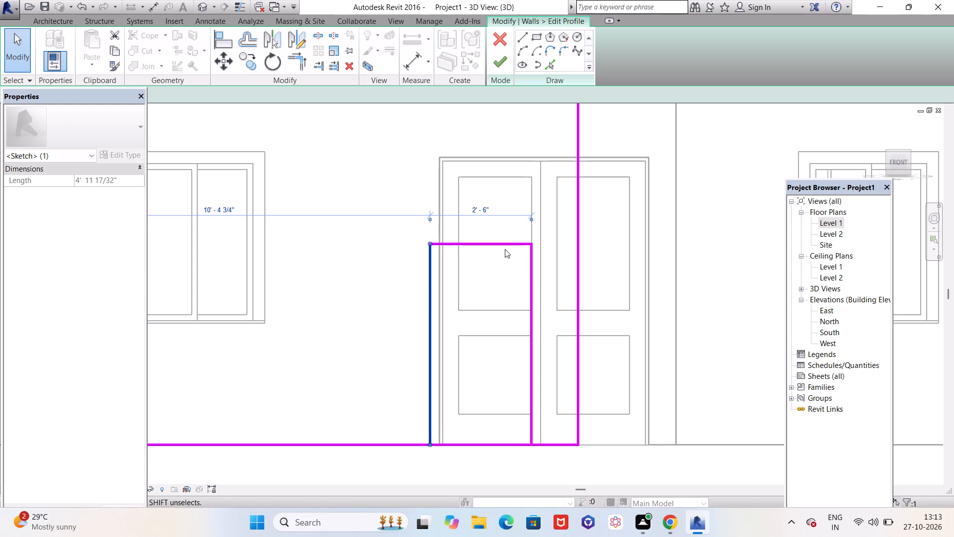
Set the rectangle's height to 6' by moving its top line.
{"action": "left_click", "coordinate": [511, 243]}
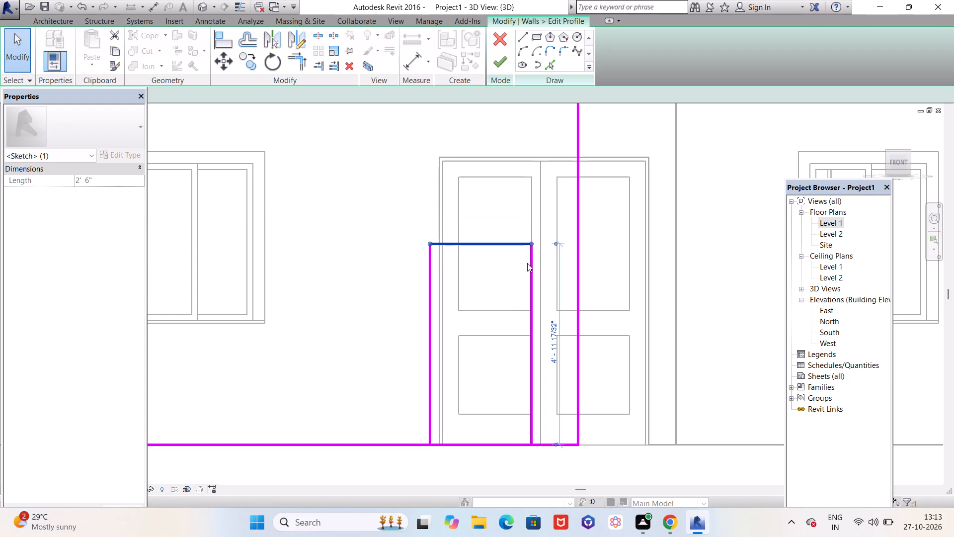
{"action": "left_click", "coordinate": [556, 349]}
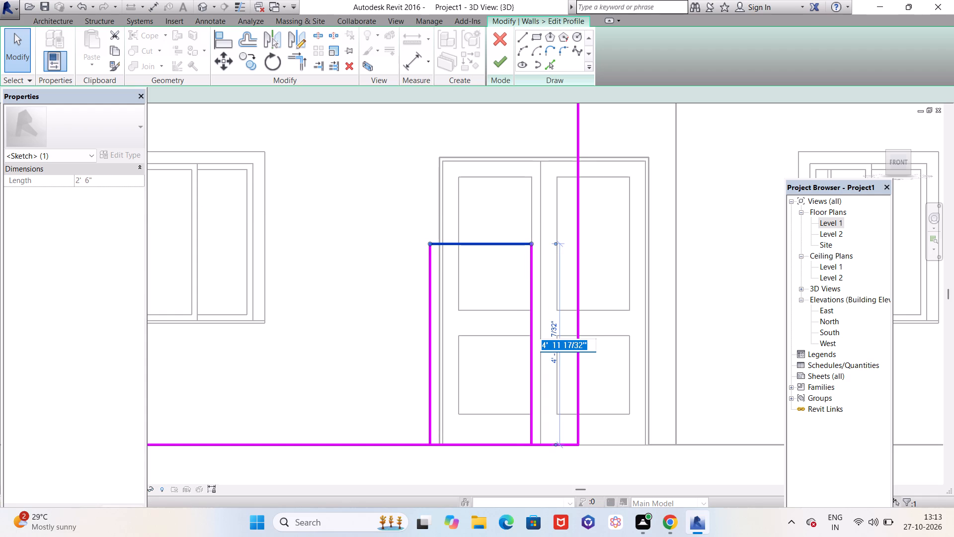
{"action": "type", "text": "6'"}
{"action": "key", "text": "Return"}
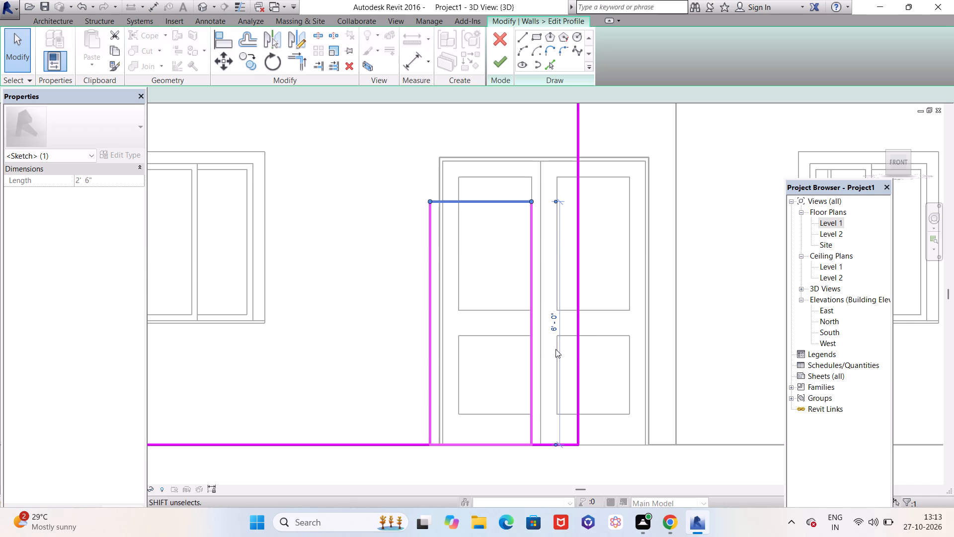
{"action": "key", "text": "Escape"}
Delete the rectangle's bottom line overlapping the wall profile's bottom line.
{"action": "scroll", "coordinate": [474, 360], "scroll_direction": "down", "scroll_amount": 5}
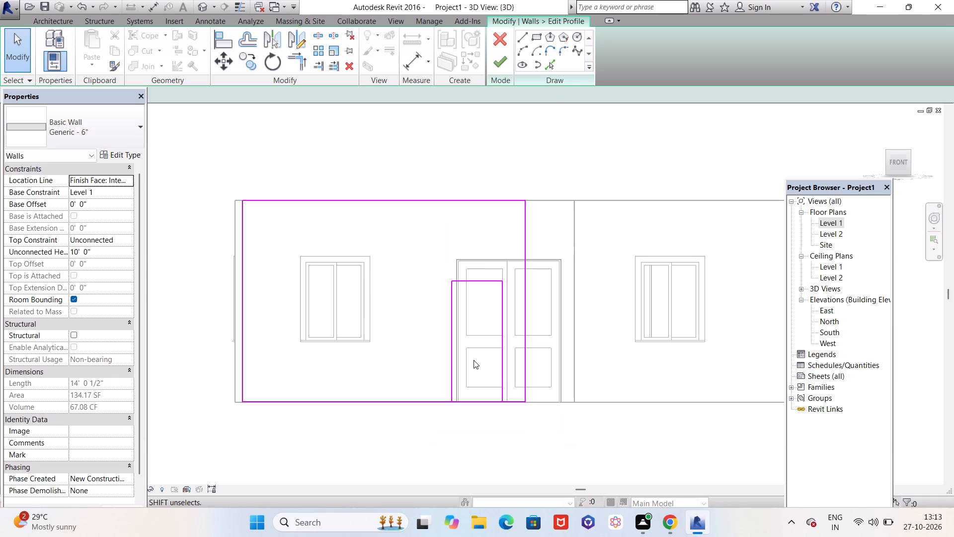
{"action": "scroll", "coordinate": [464, 419], "scroll_direction": "up", "scroll_amount": 4}
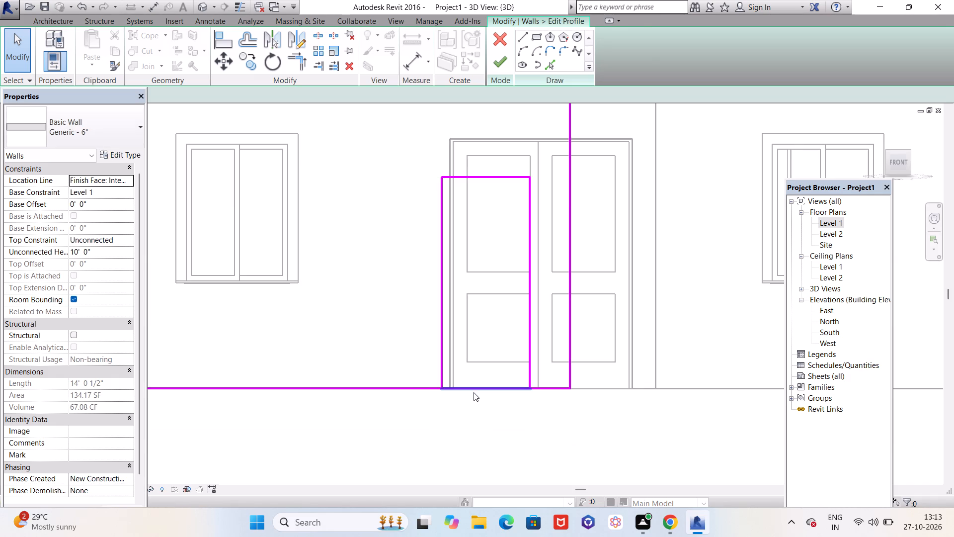
{"action": "left_click", "coordinate": [474, 392]}
{"action": "key", "text": "Delete"}
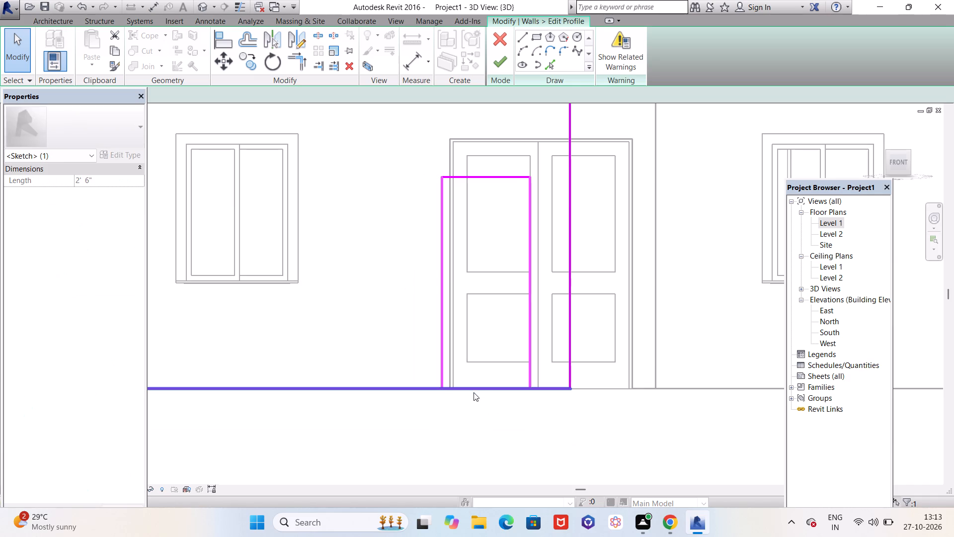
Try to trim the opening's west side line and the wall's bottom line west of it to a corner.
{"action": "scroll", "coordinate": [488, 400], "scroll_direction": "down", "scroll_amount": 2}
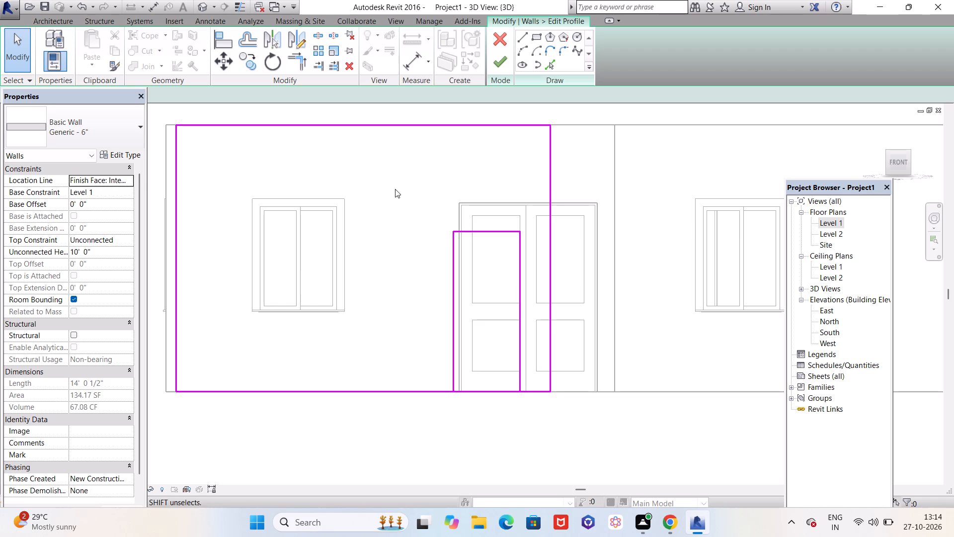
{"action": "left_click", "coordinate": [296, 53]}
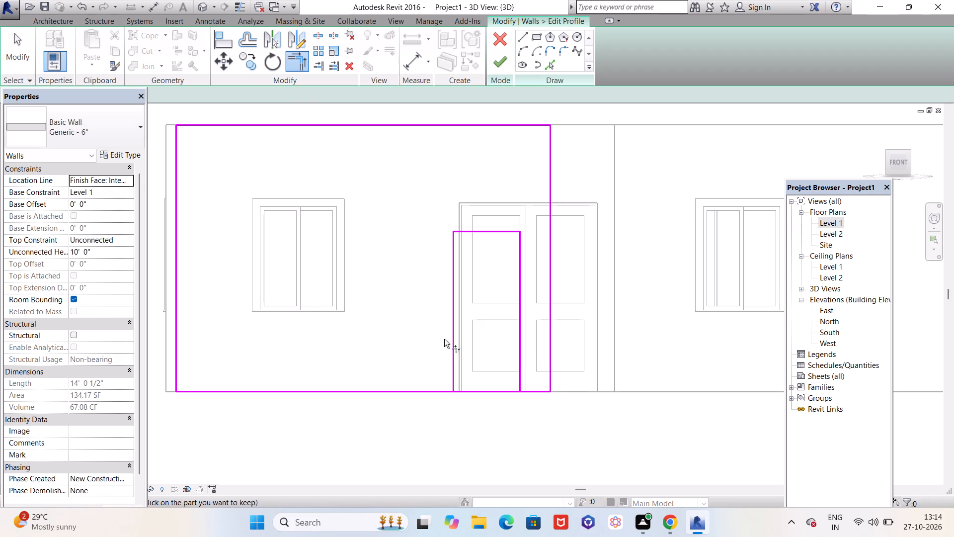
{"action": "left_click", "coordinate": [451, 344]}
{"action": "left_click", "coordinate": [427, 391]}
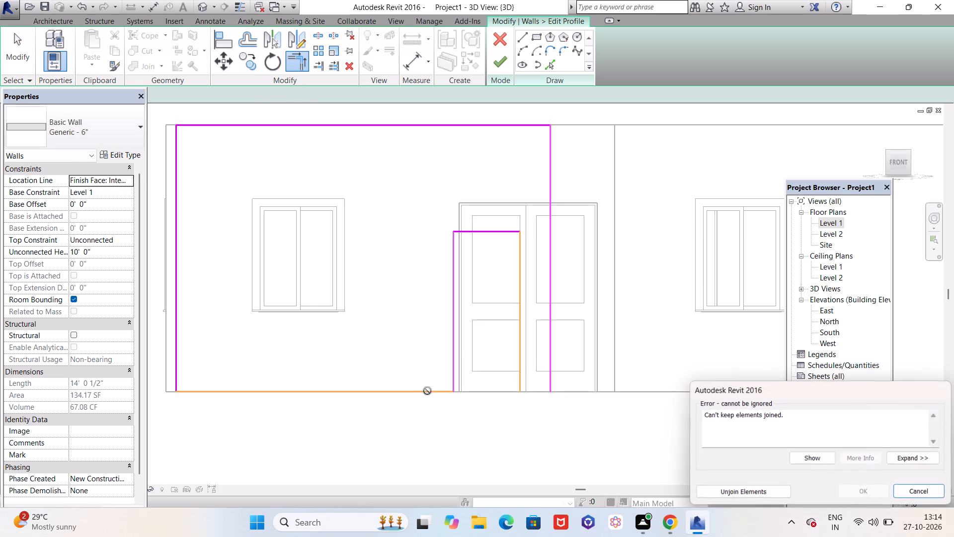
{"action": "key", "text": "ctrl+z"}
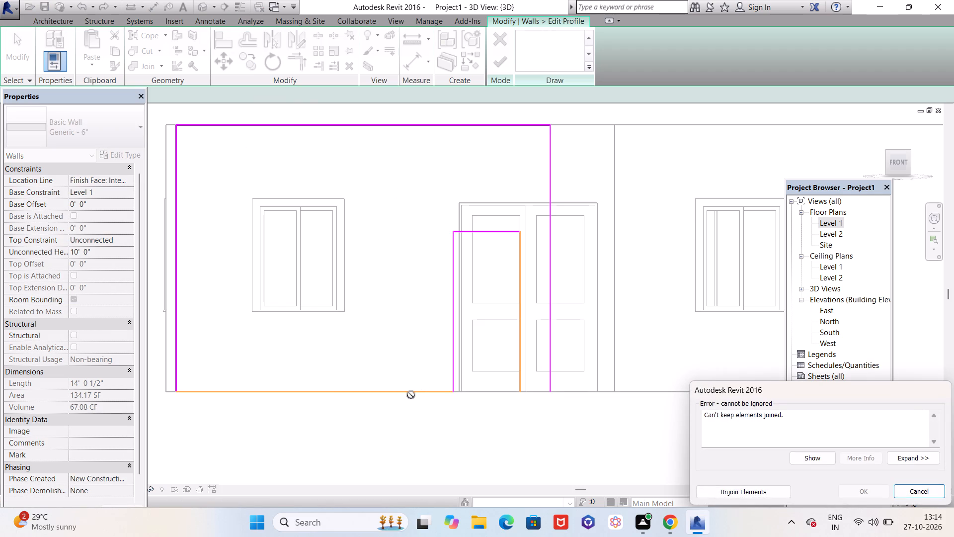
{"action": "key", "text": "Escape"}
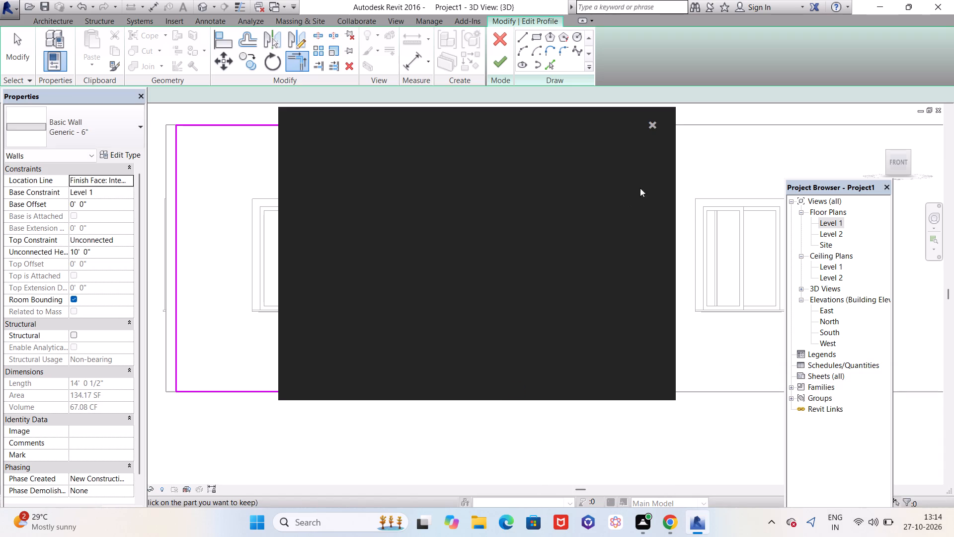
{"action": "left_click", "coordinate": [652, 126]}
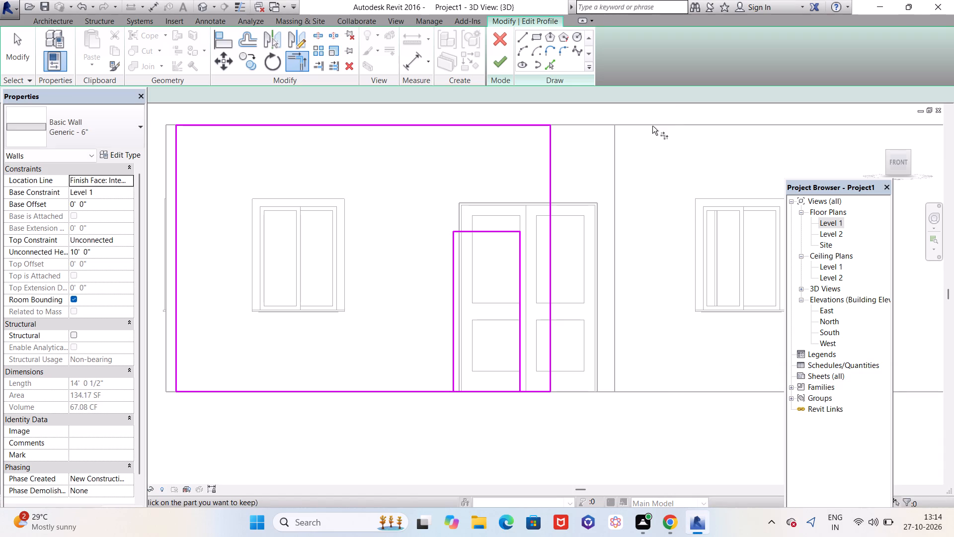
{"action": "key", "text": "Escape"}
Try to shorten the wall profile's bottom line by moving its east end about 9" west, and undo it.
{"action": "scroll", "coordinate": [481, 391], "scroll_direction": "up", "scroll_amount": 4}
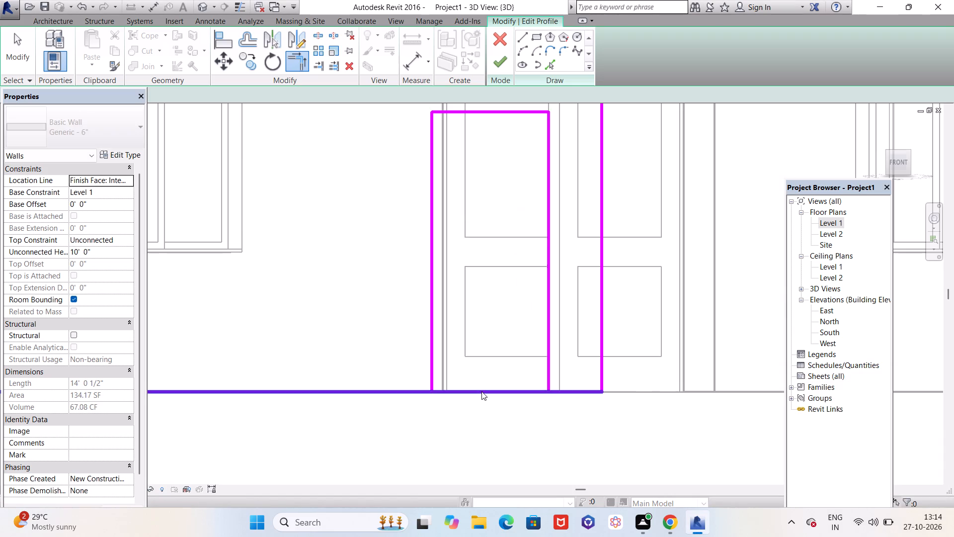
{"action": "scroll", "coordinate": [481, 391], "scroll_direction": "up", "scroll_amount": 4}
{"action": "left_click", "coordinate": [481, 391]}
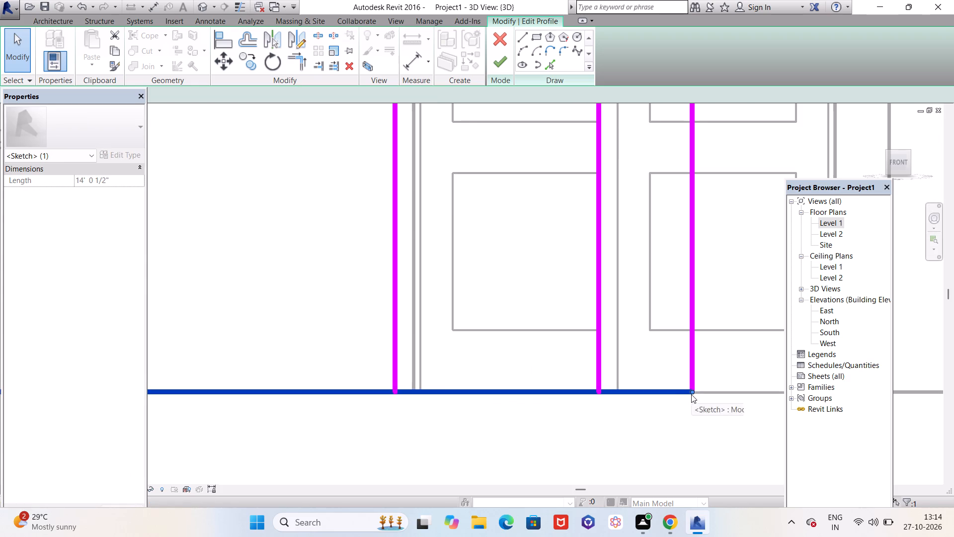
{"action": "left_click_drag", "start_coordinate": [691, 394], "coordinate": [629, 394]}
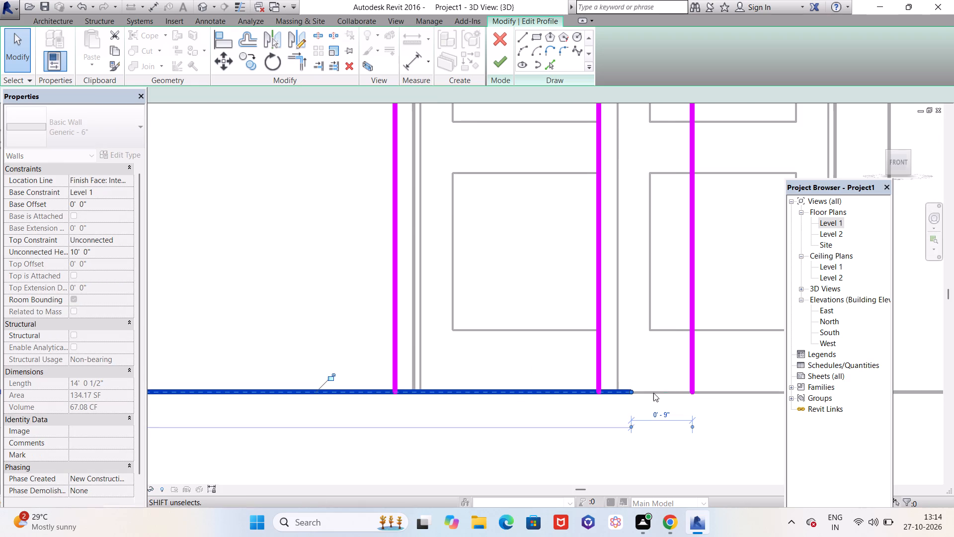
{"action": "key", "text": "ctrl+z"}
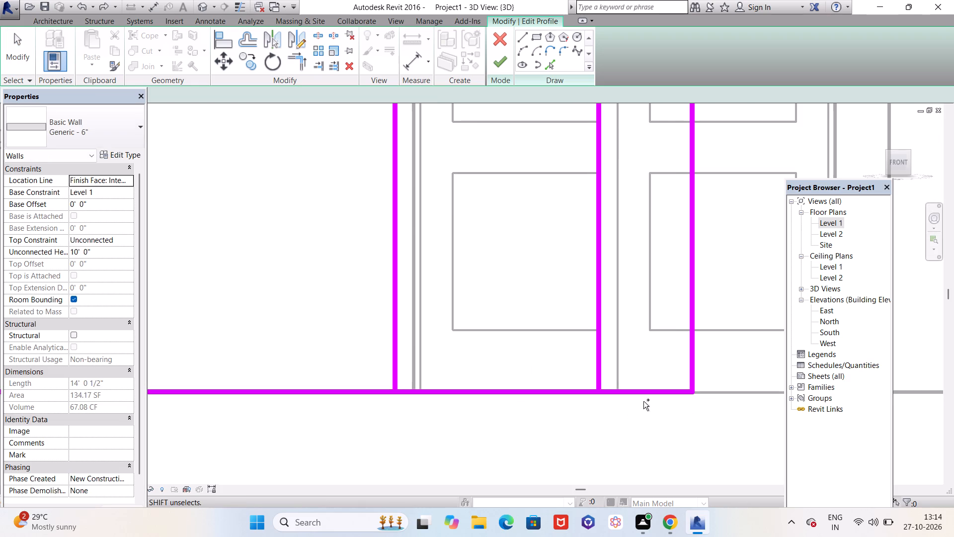
Undo the deletion of the opening rectangle's bottom line.
{"action": "key", "text": "ctrl+z"}
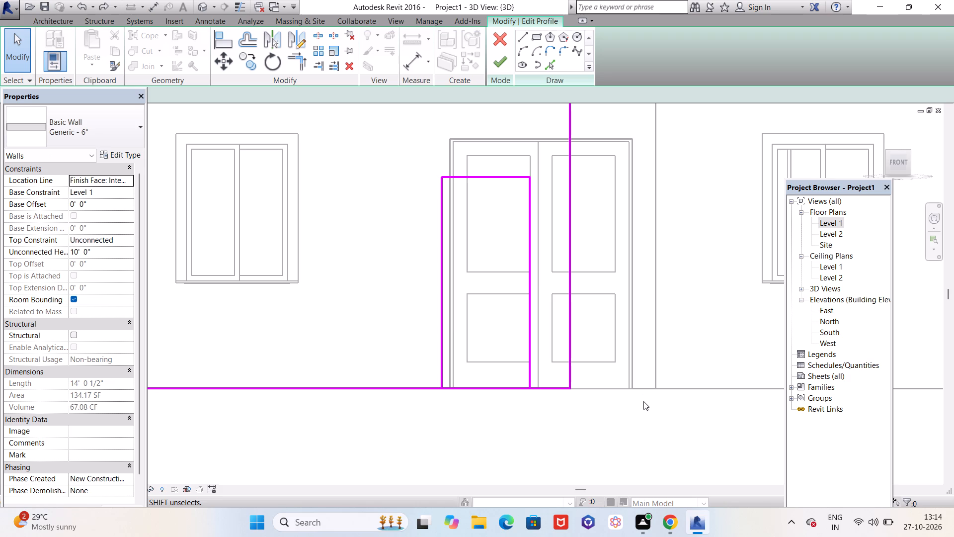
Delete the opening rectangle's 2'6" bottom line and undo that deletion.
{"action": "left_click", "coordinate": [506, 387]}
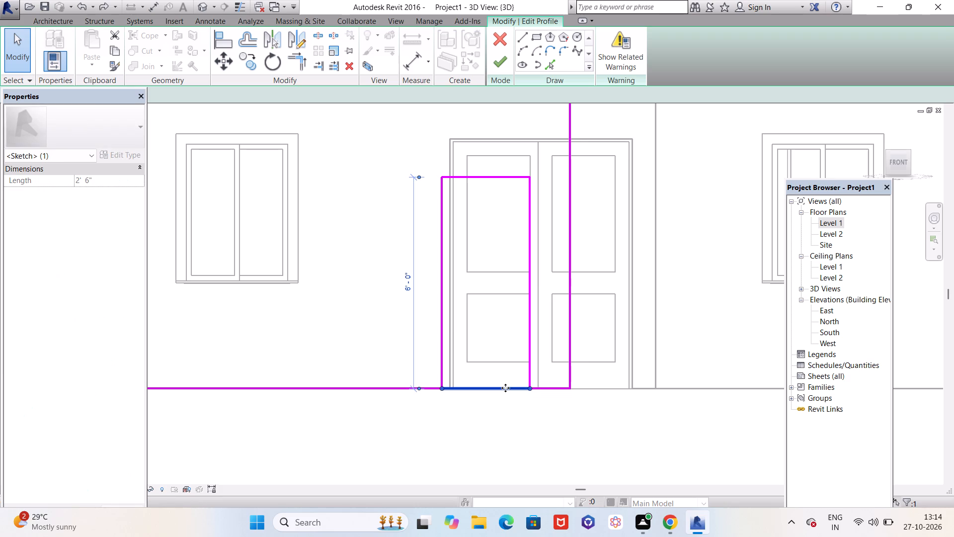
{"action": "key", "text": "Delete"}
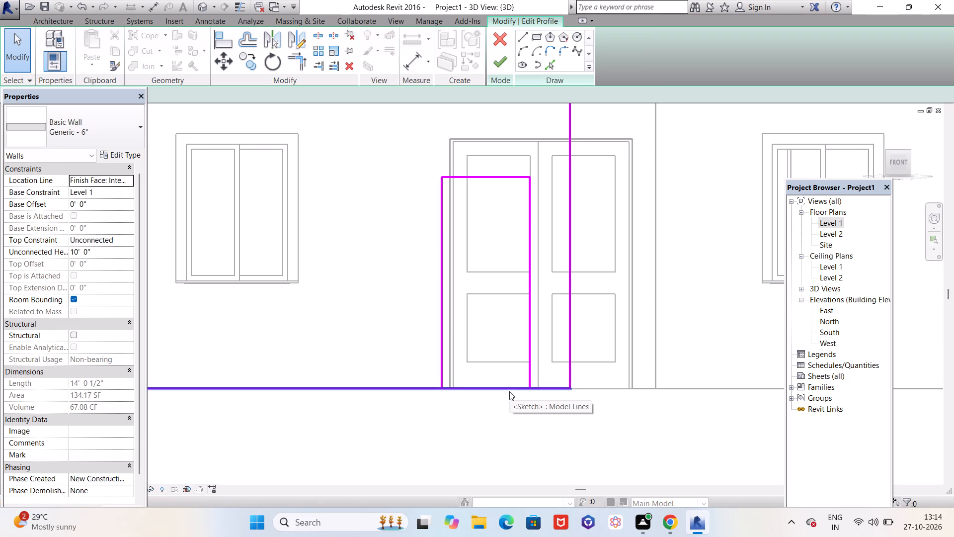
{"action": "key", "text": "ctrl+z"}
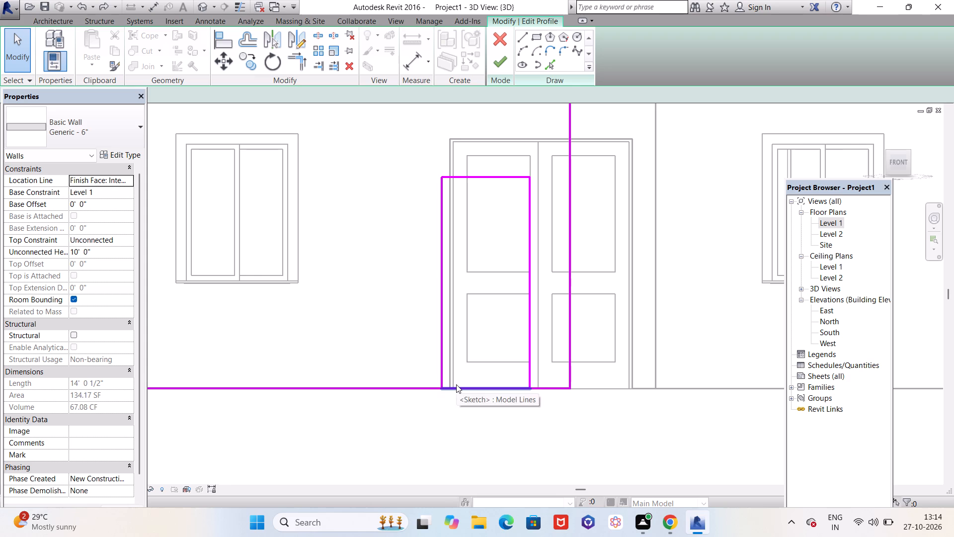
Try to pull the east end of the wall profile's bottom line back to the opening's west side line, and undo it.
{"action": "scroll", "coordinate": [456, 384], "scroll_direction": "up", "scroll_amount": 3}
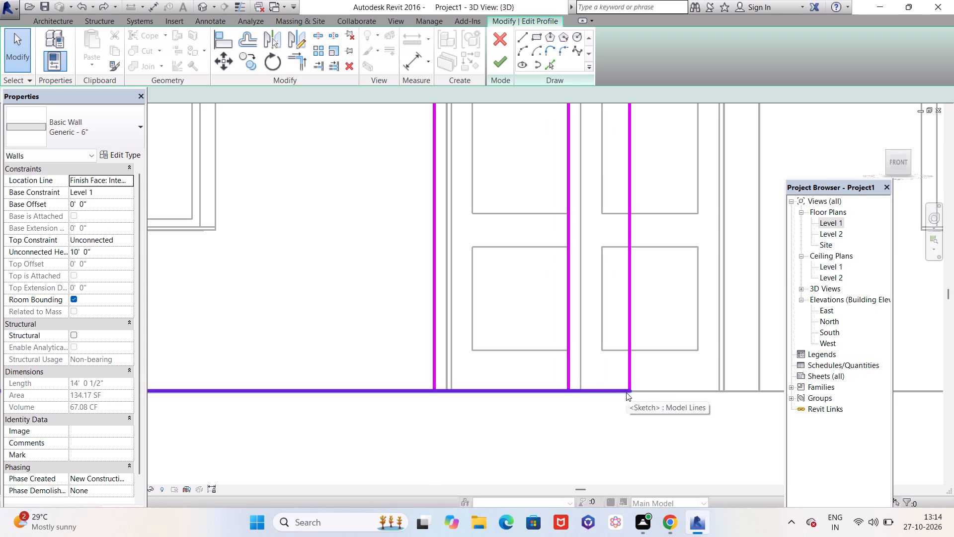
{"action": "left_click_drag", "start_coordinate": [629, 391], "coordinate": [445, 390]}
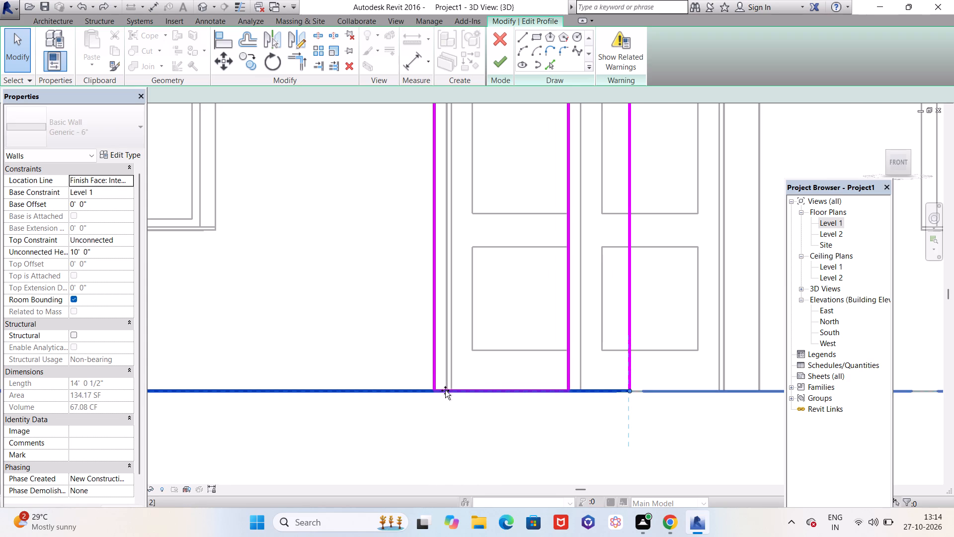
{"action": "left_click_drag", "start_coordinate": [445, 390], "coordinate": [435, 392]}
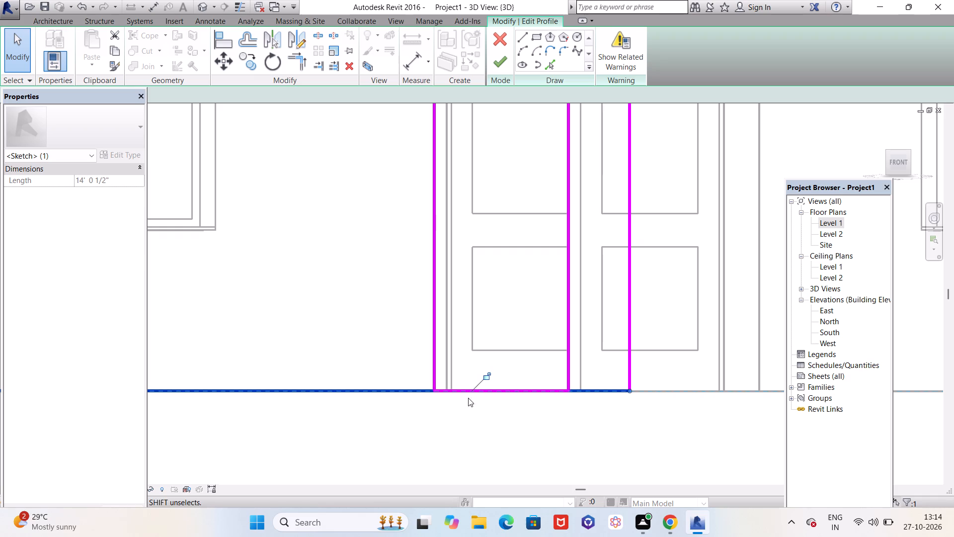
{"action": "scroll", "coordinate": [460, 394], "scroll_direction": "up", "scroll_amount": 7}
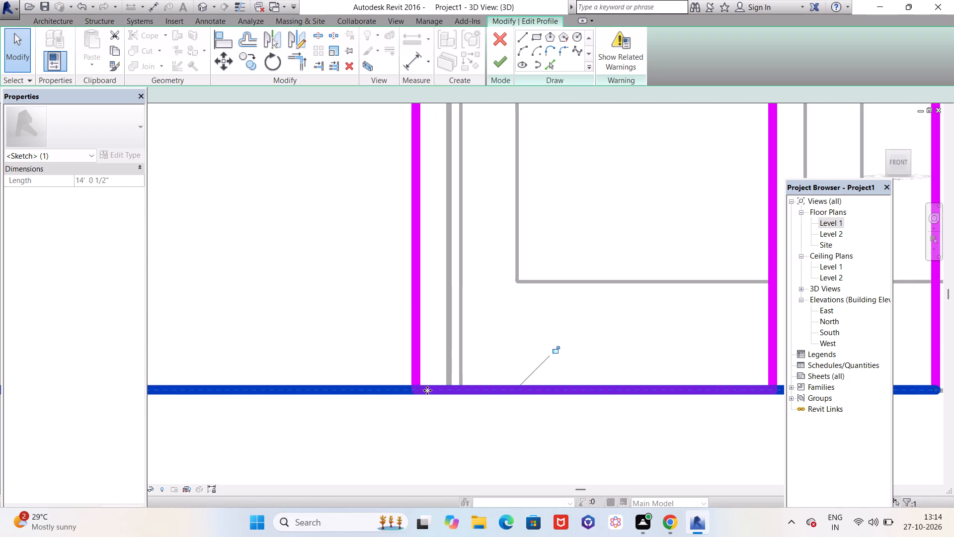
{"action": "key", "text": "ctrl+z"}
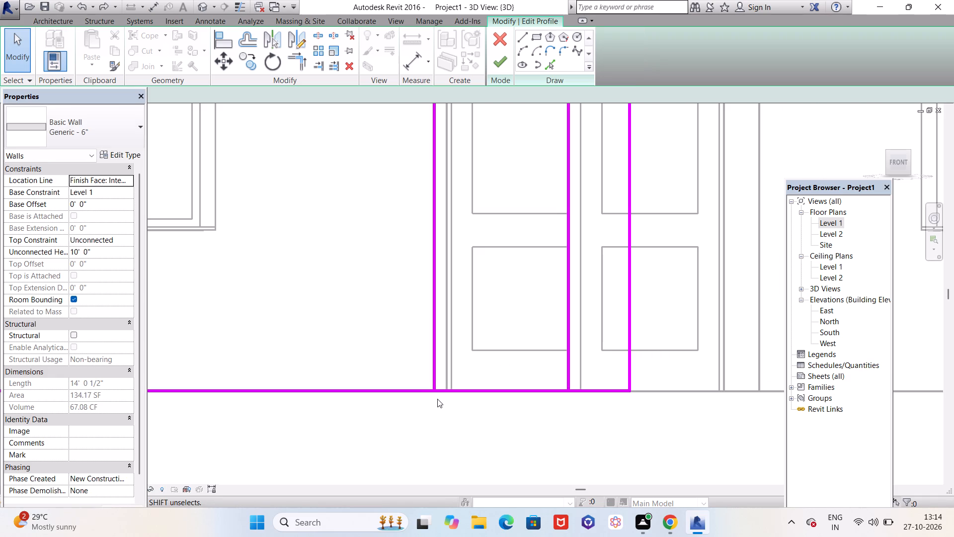
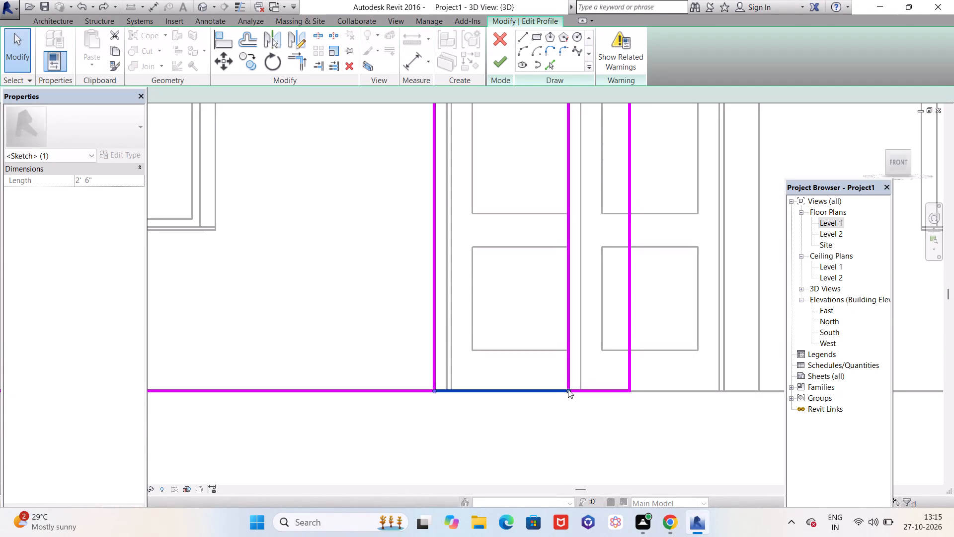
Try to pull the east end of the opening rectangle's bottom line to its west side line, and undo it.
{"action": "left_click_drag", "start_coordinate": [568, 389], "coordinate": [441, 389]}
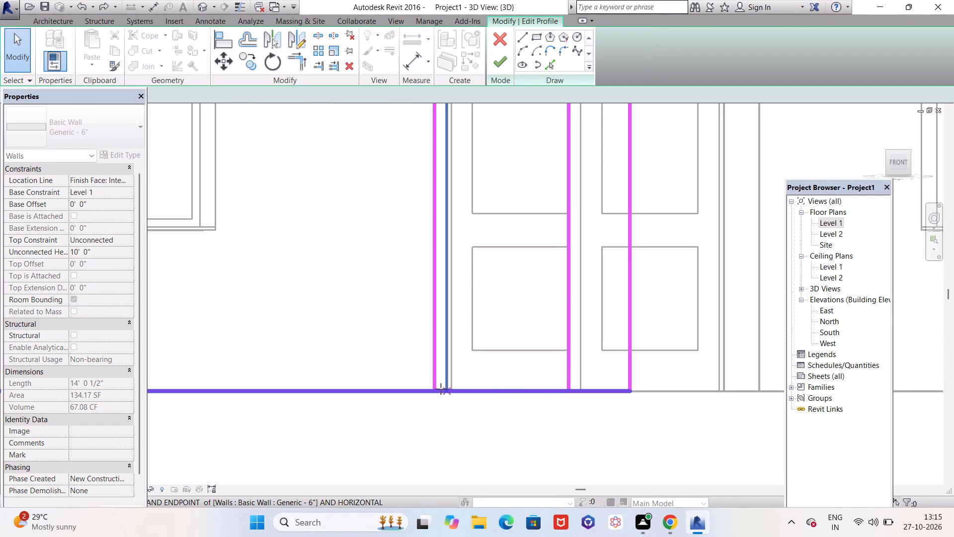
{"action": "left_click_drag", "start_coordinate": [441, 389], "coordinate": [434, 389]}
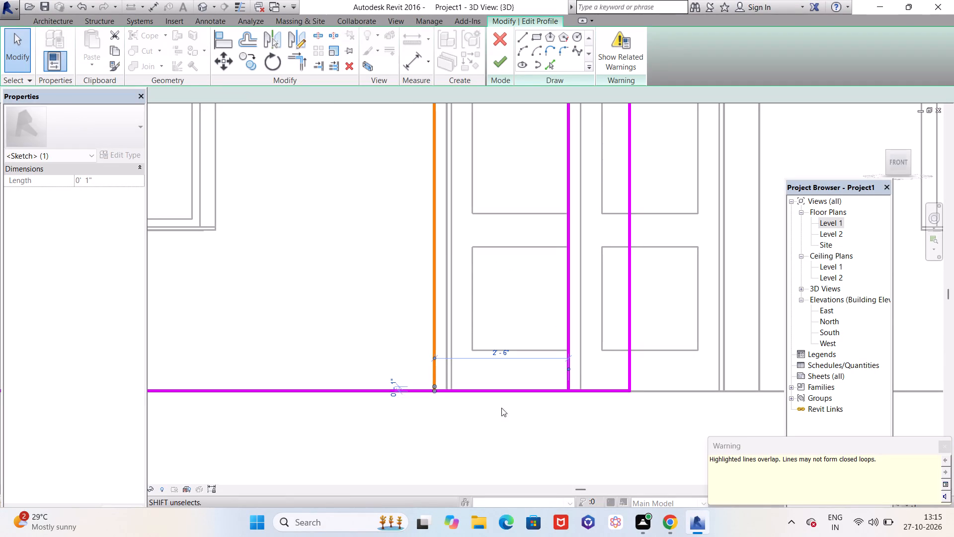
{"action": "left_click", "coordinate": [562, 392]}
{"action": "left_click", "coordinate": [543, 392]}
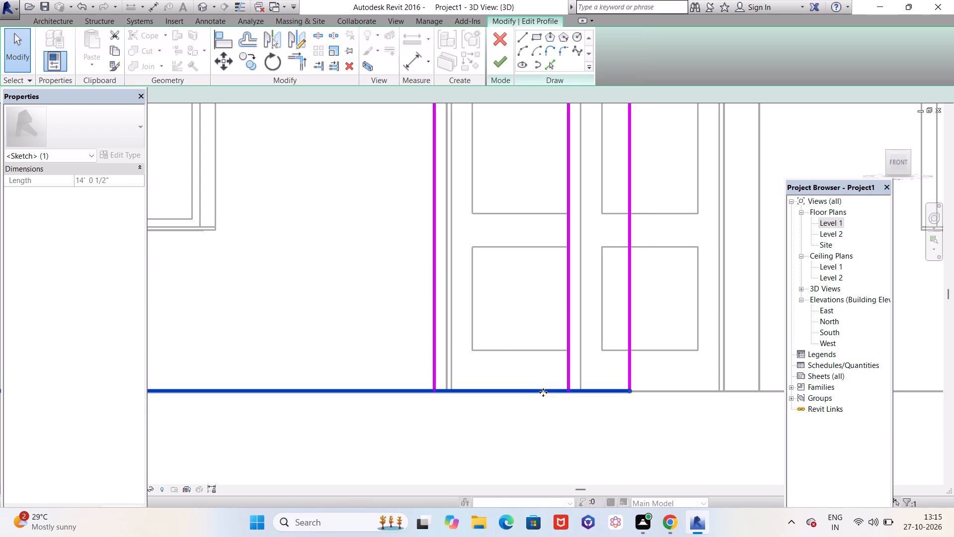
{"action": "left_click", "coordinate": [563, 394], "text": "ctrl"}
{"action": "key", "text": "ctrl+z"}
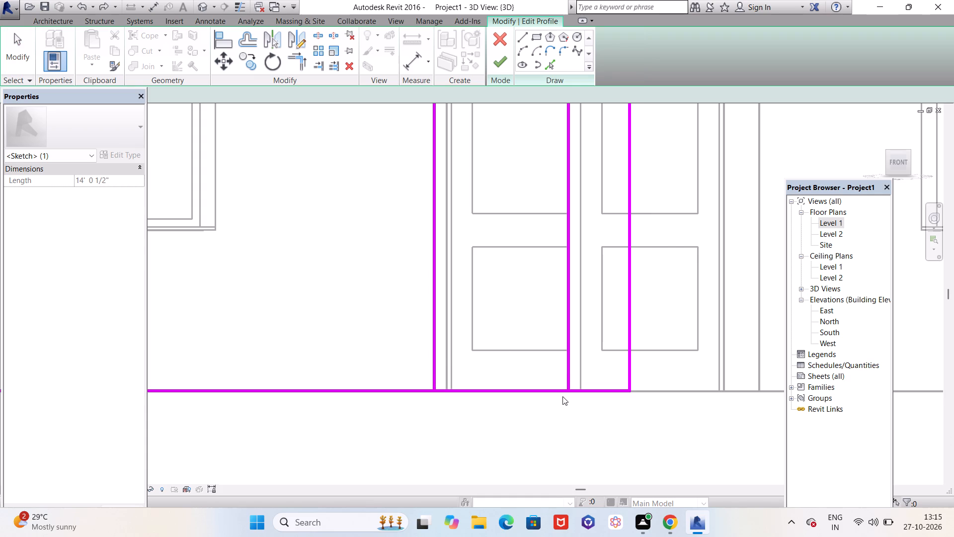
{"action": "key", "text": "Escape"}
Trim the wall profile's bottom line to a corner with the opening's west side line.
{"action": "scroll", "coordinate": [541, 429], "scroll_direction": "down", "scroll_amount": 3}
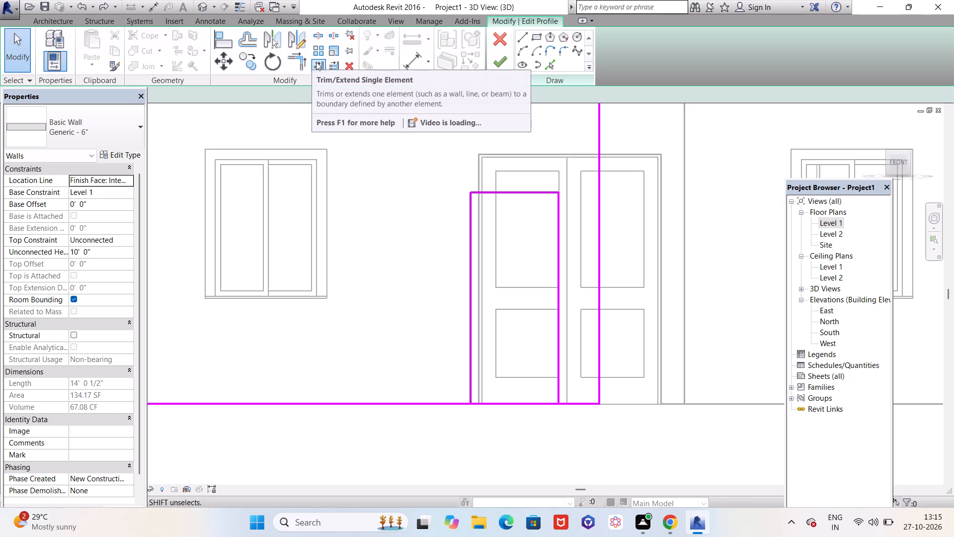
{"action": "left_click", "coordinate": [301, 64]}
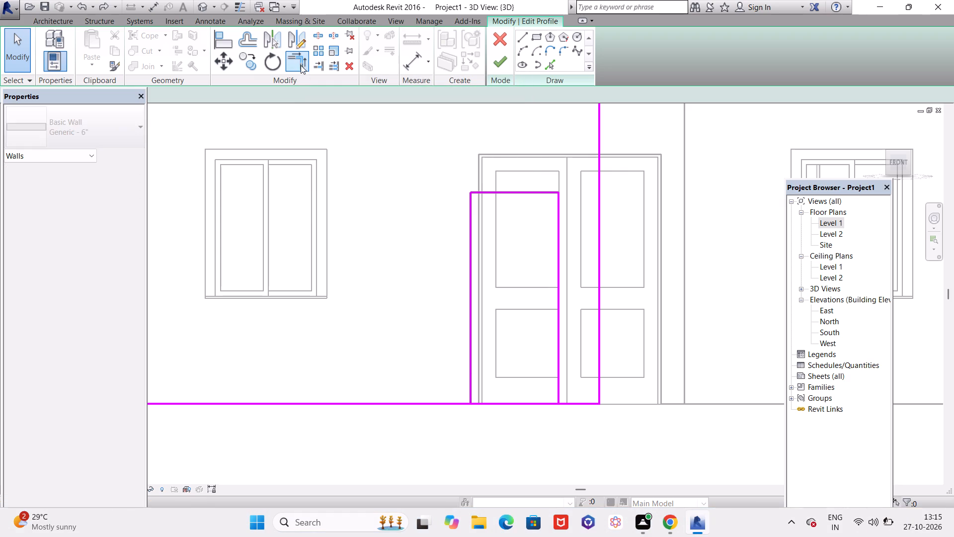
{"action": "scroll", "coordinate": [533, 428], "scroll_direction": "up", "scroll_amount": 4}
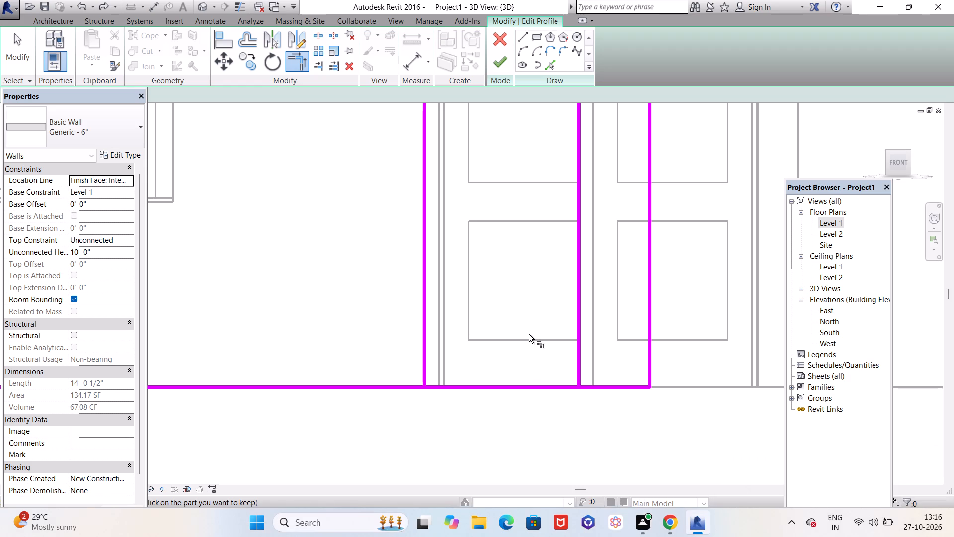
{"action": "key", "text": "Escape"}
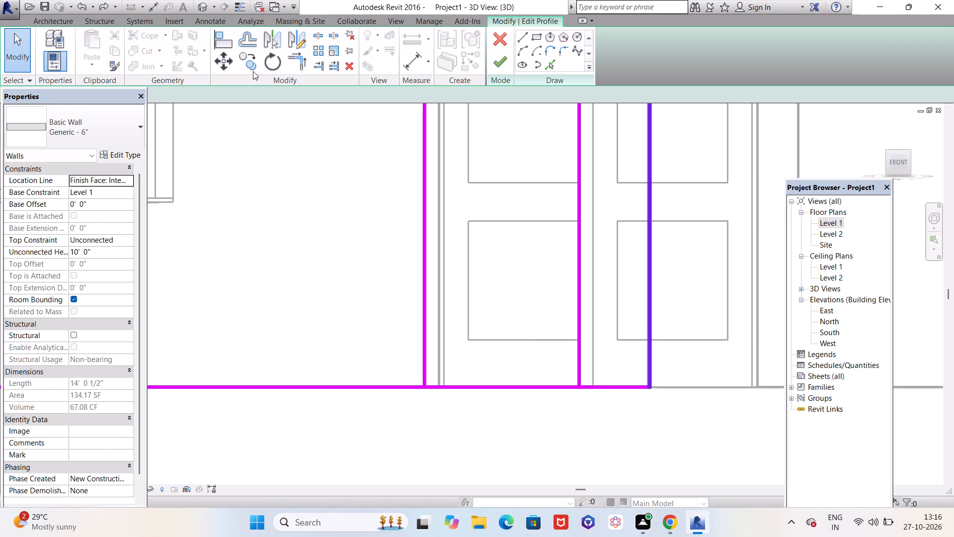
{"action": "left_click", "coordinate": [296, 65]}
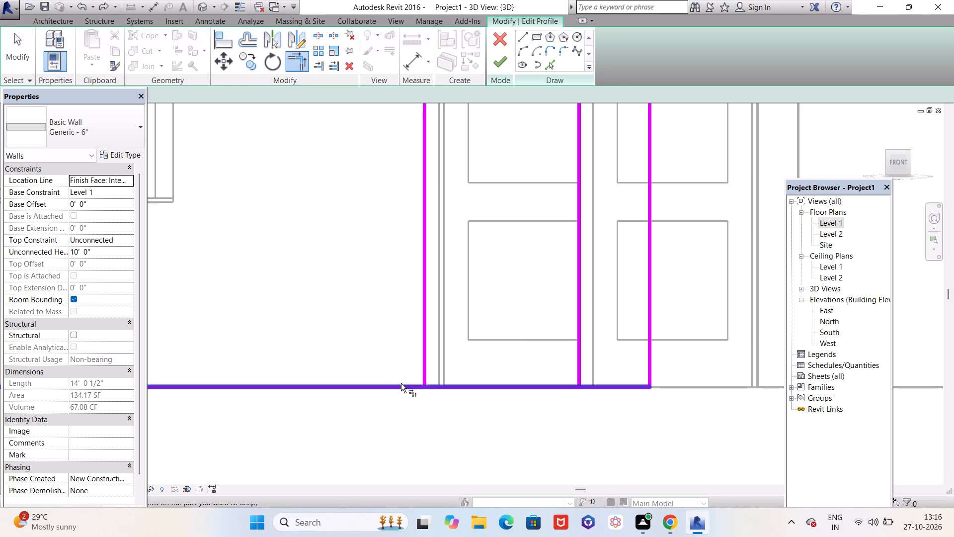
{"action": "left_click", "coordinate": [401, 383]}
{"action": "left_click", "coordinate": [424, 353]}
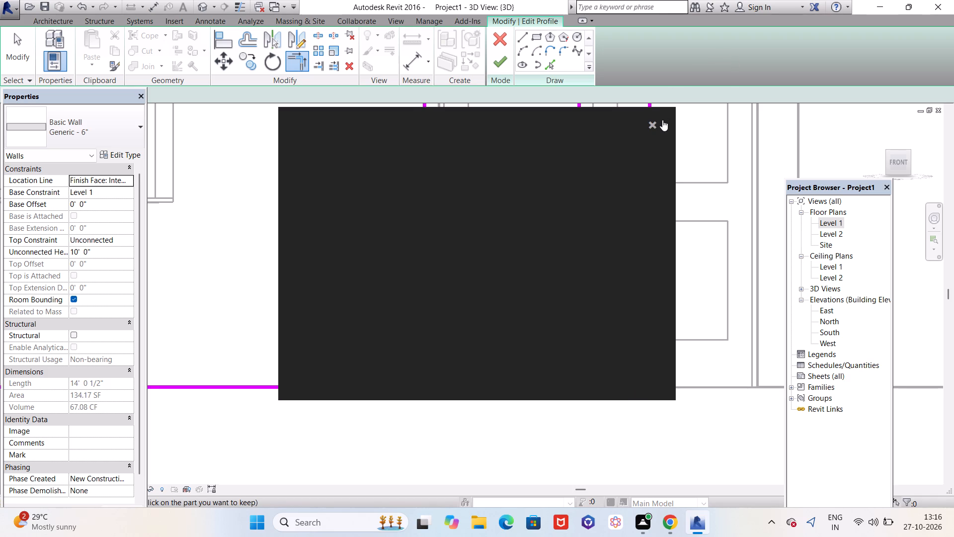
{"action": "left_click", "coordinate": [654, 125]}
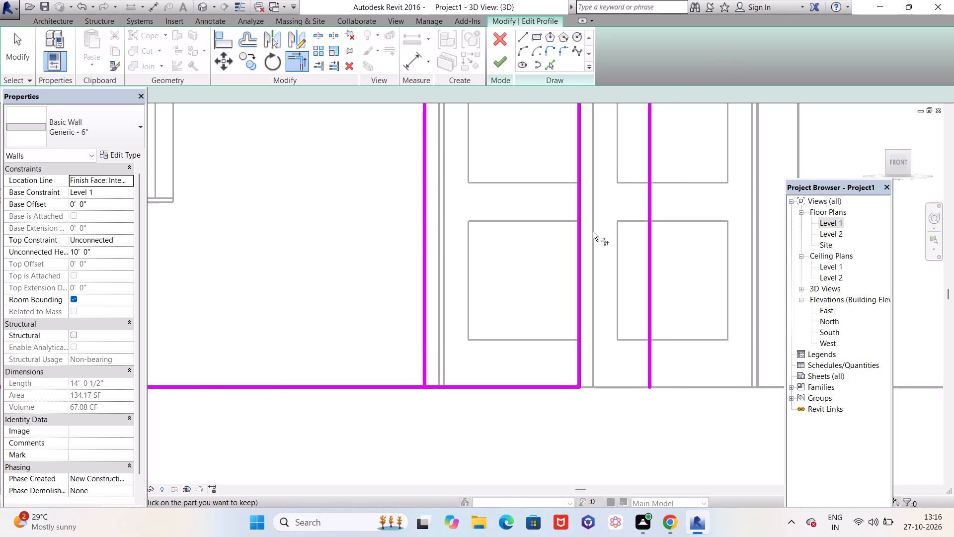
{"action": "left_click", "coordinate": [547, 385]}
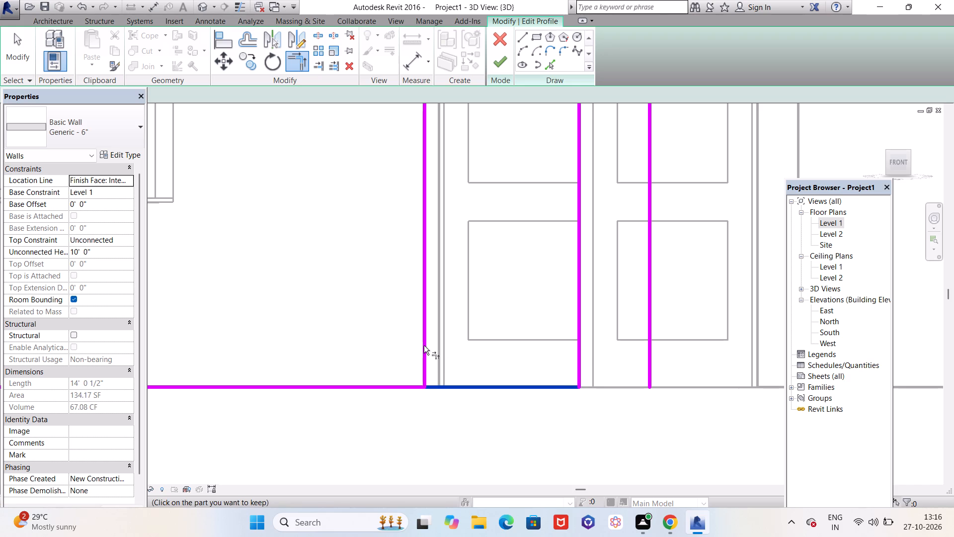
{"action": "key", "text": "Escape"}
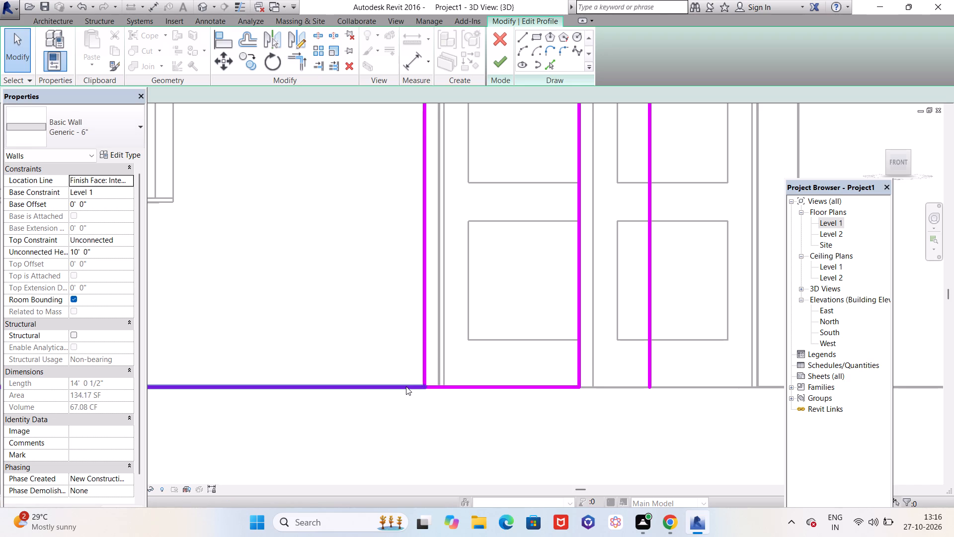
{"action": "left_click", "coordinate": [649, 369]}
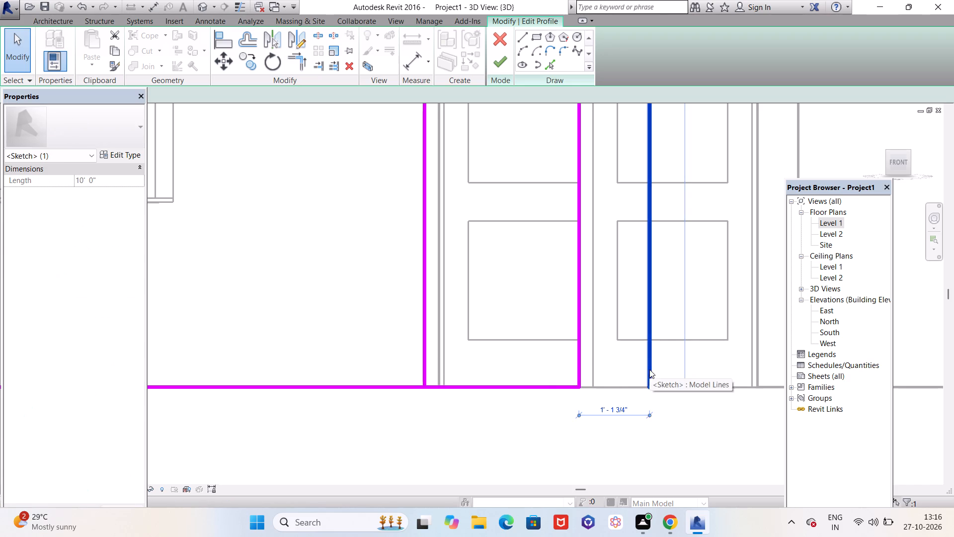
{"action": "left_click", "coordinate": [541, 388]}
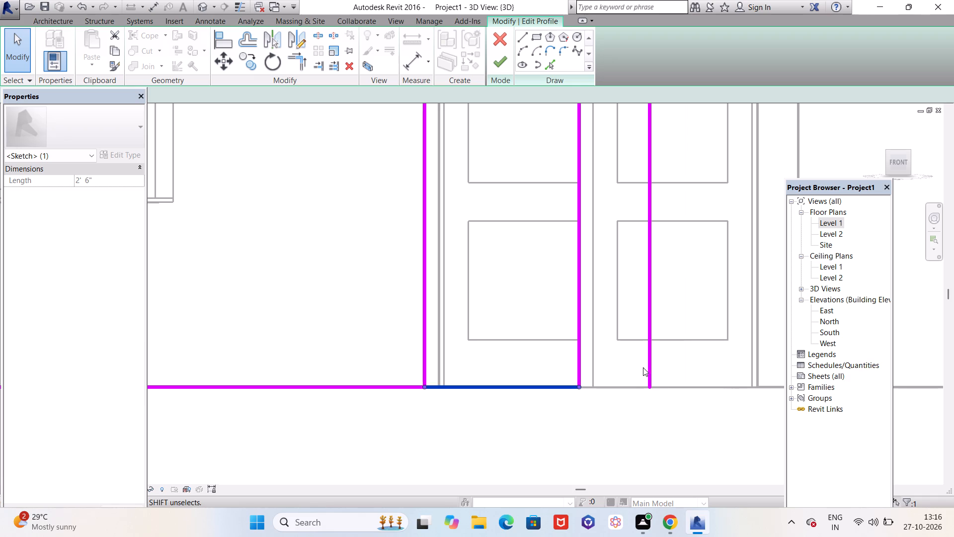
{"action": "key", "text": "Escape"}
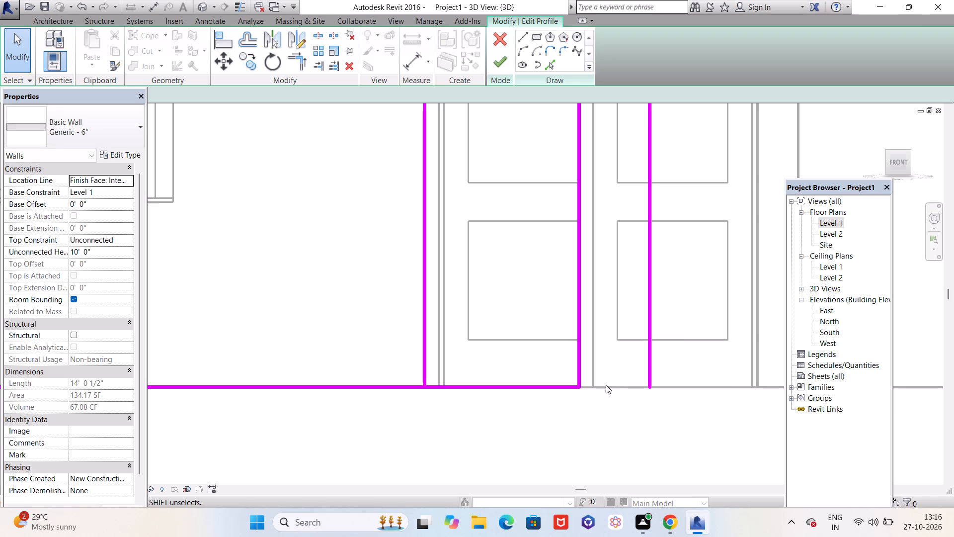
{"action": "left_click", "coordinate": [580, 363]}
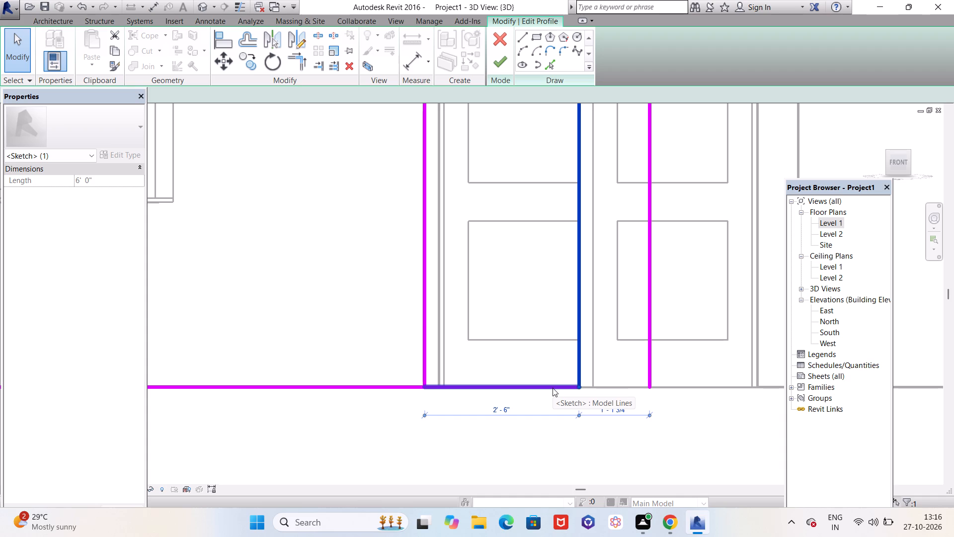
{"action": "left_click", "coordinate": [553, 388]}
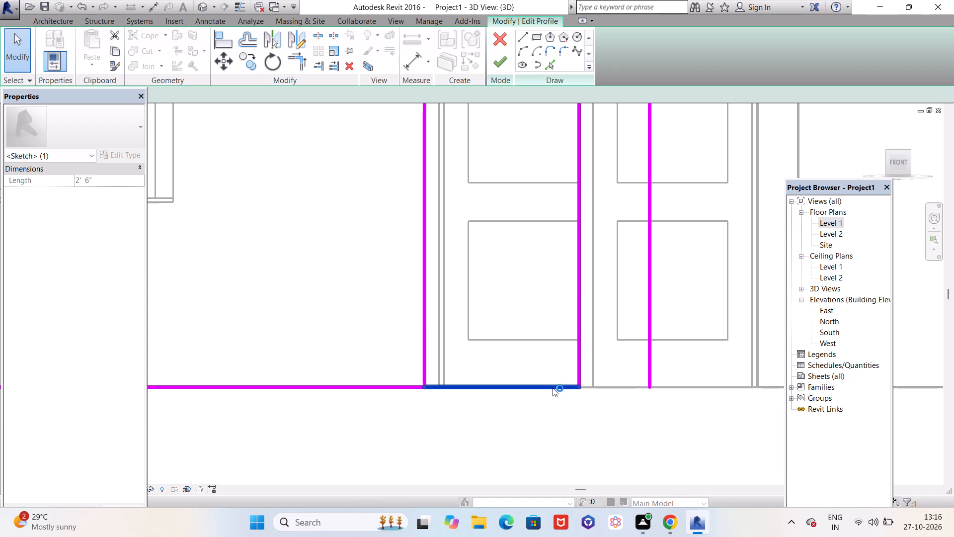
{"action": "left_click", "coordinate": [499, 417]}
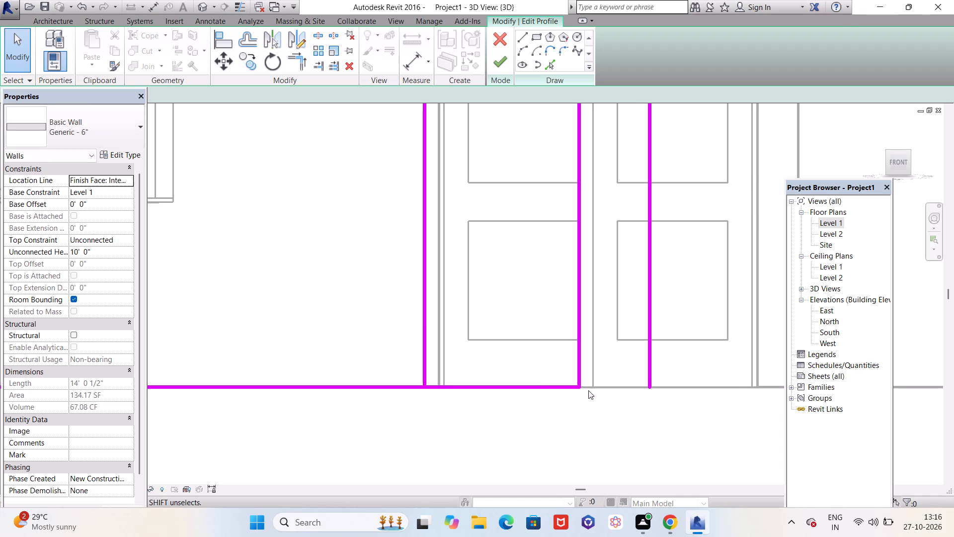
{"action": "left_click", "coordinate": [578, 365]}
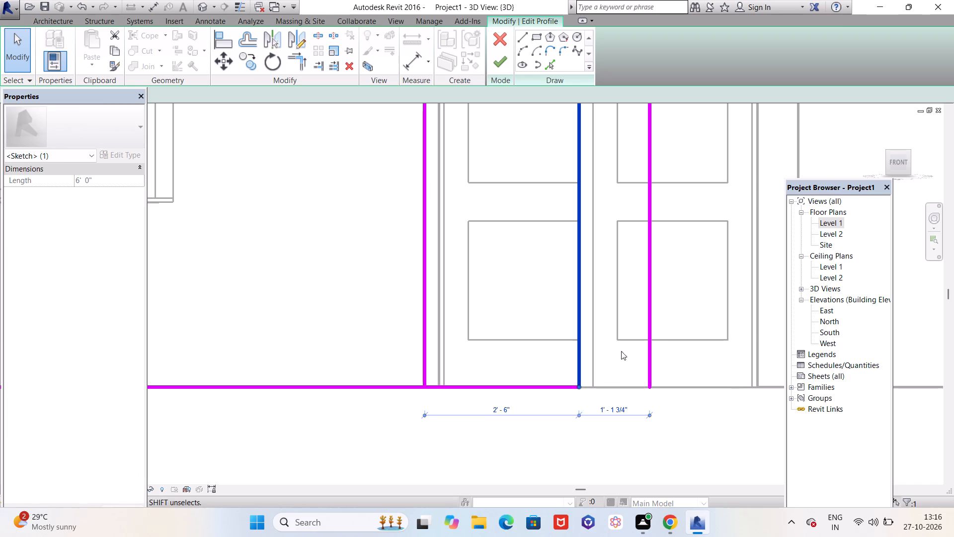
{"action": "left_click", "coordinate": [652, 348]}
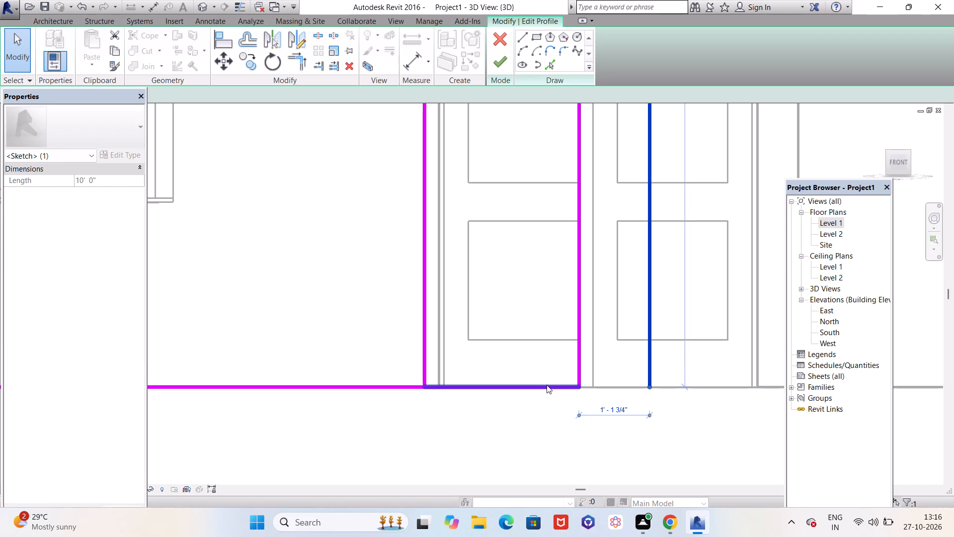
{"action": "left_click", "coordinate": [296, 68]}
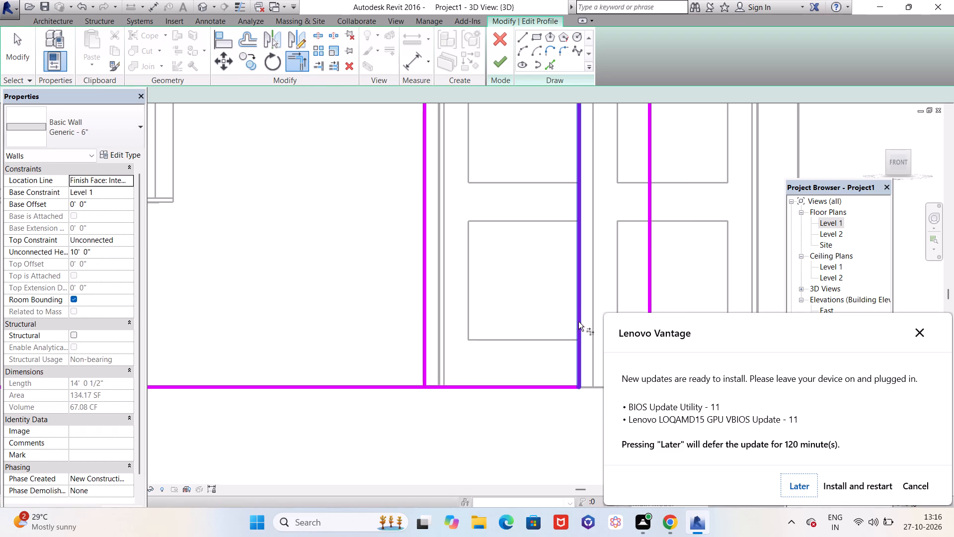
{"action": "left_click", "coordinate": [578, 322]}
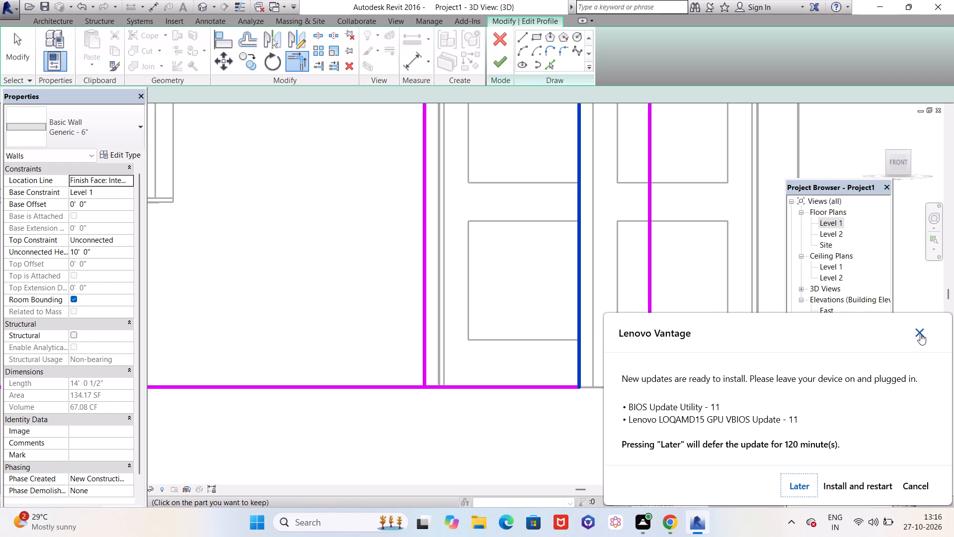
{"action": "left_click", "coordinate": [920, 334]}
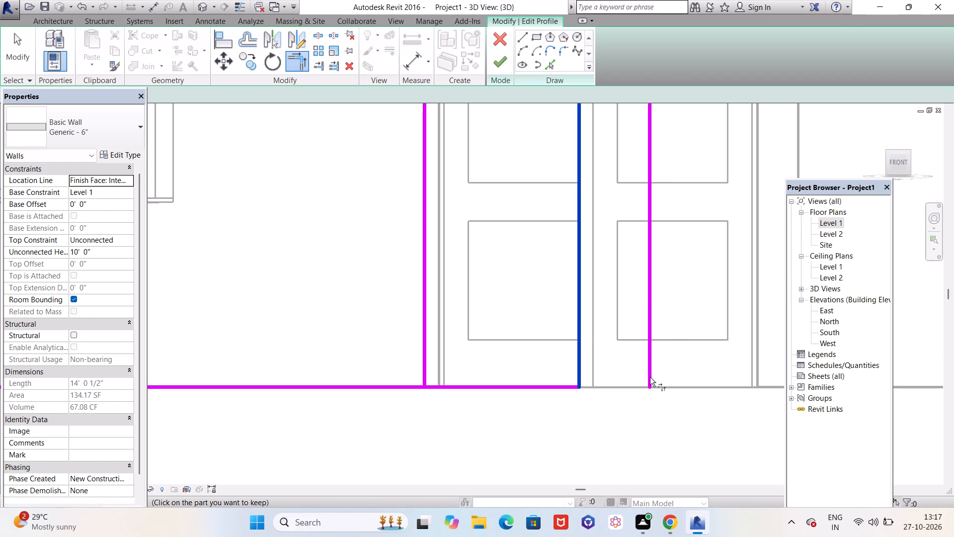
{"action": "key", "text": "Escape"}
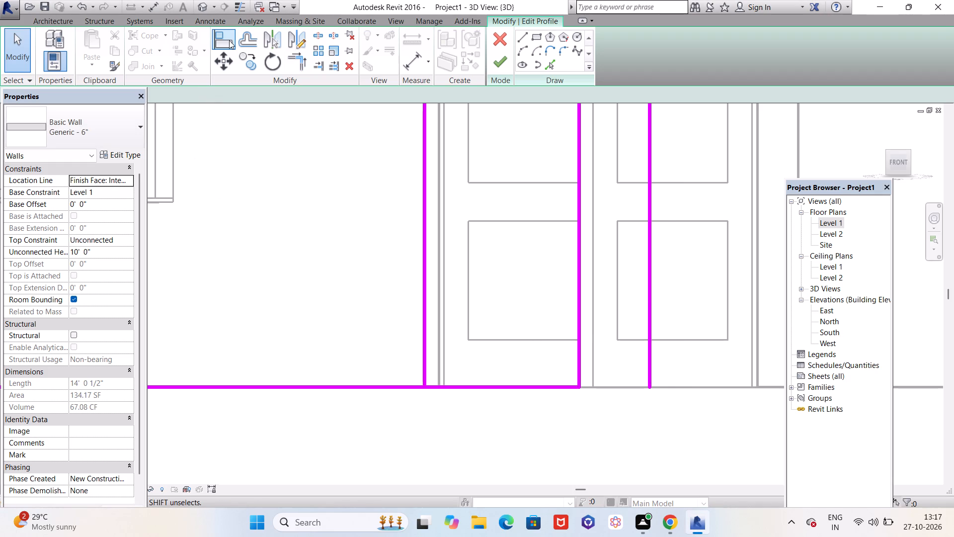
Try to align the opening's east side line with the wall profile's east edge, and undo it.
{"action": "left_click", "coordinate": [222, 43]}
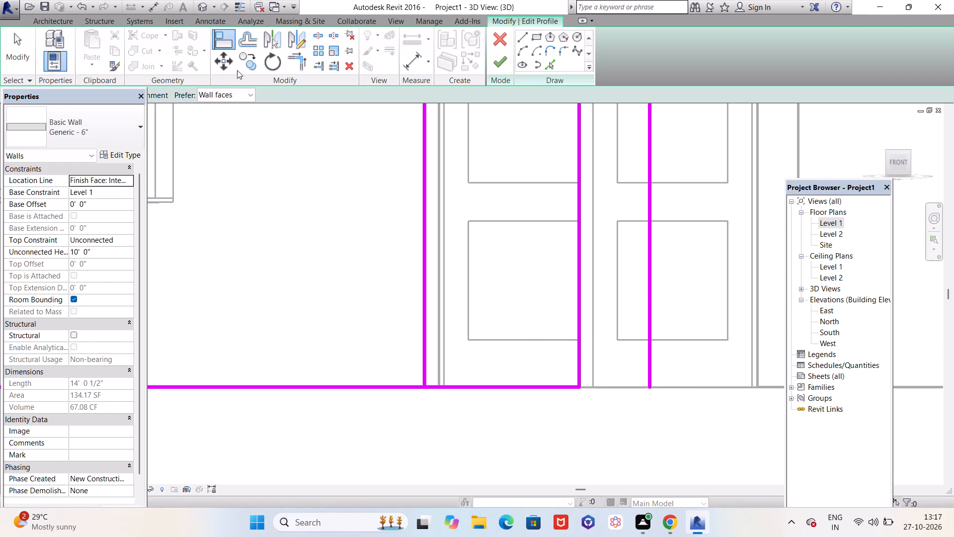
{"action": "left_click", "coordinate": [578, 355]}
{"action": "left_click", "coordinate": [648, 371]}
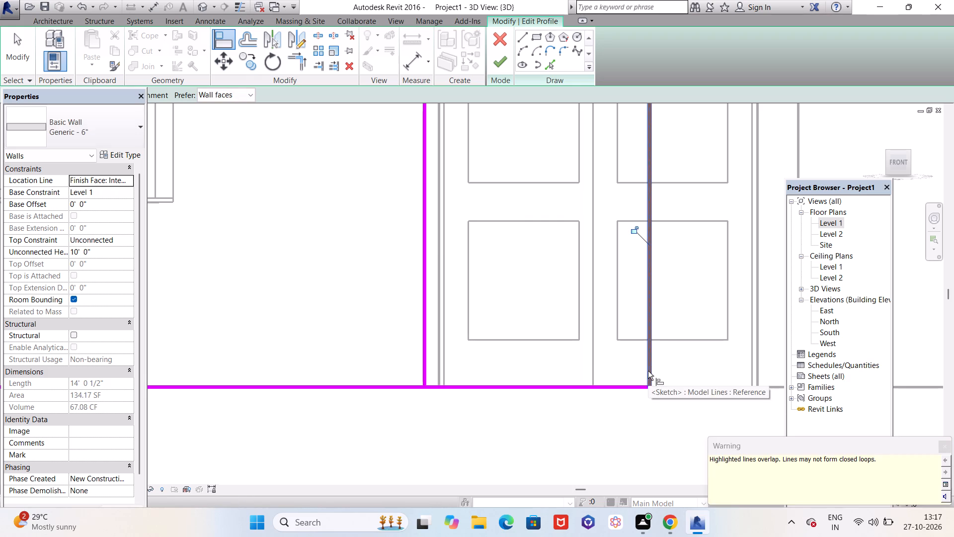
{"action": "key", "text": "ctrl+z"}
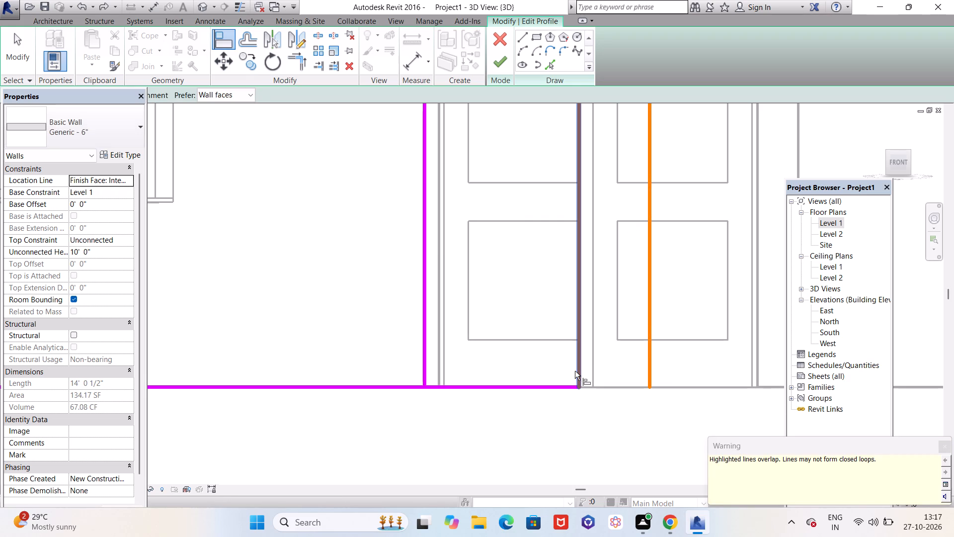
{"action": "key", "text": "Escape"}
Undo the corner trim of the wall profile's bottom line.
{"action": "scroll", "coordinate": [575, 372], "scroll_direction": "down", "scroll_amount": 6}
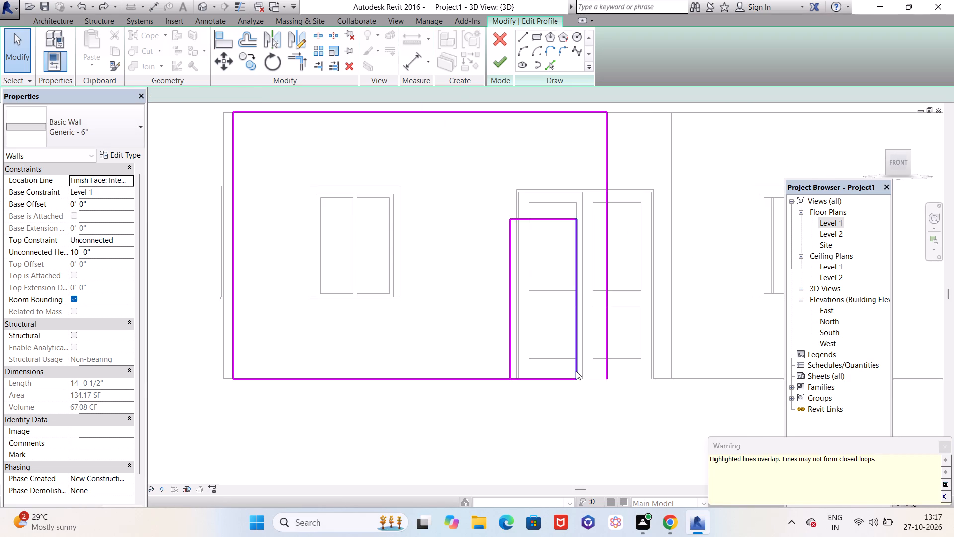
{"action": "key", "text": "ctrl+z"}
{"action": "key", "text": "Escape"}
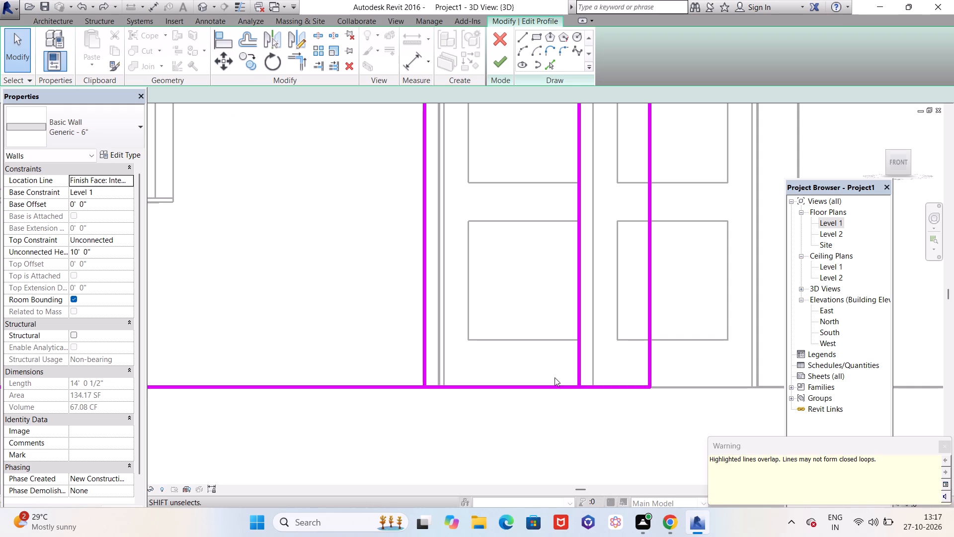
Split the wall profile's bottom line where it meets the opening's west side line.
{"action": "scroll", "coordinate": [547, 388], "scroll_direction": "down", "scroll_amount": 4}
{"action": "scroll", "coordinate": [481, 394], "scroll_direction": "up", "scroll_amount": 2}
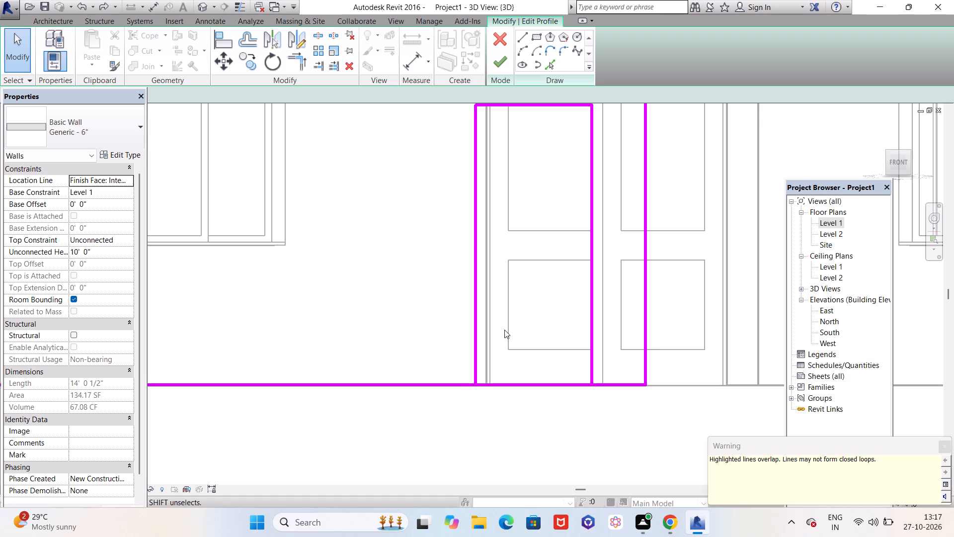
{"action": "left_click", "coordinate": [315, 35]}
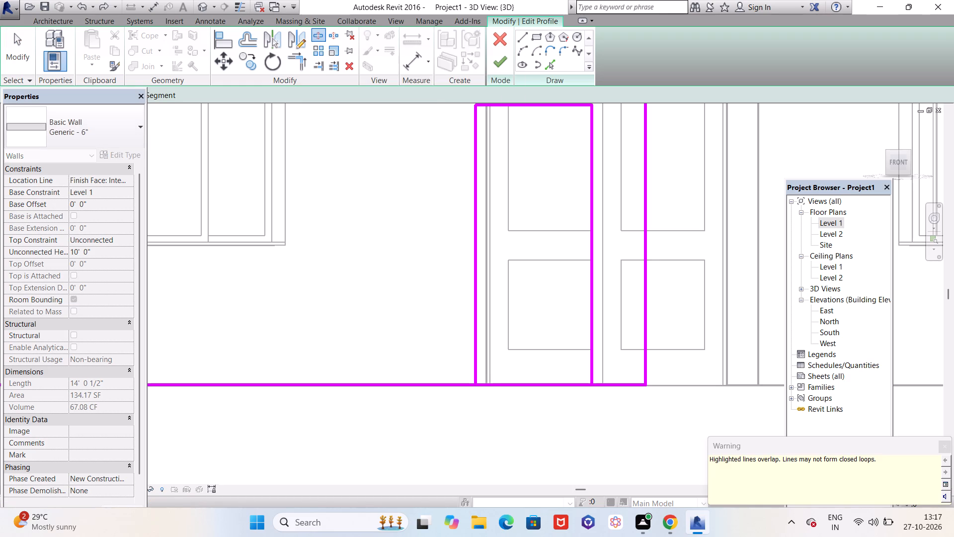
{"action": "scroll", "coordinate": [473, 380], "scroll_direction": "up", "scroll_amount": 12}
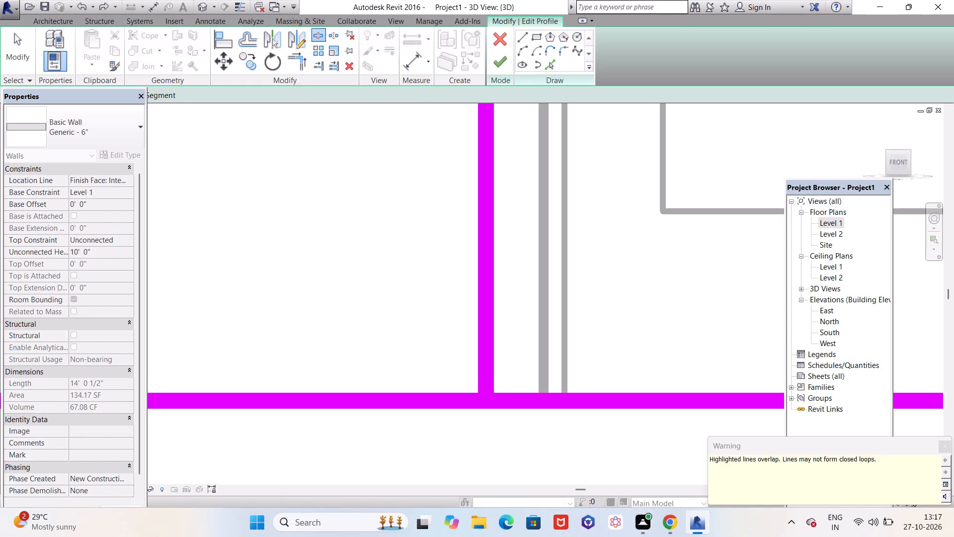
{"action": "left_click", "coordinate": [488, 394]}
{"action": "scroll", "coordinate": [389, 381], "scroll_direction": "down", "scroll_amount": 2}
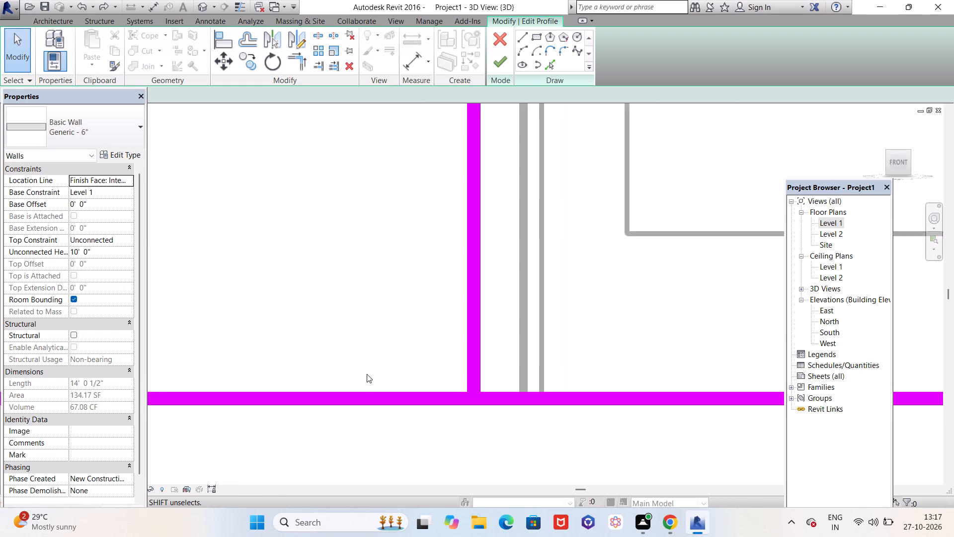
{"action": "scroll", "coordinate": [367, 374], "scroll_direction": "down", "scroll_amount": 4}
{"action": "scroll", "coordinate": [707, 377], "scroll_direction": "up", "scroll_amount": 3}
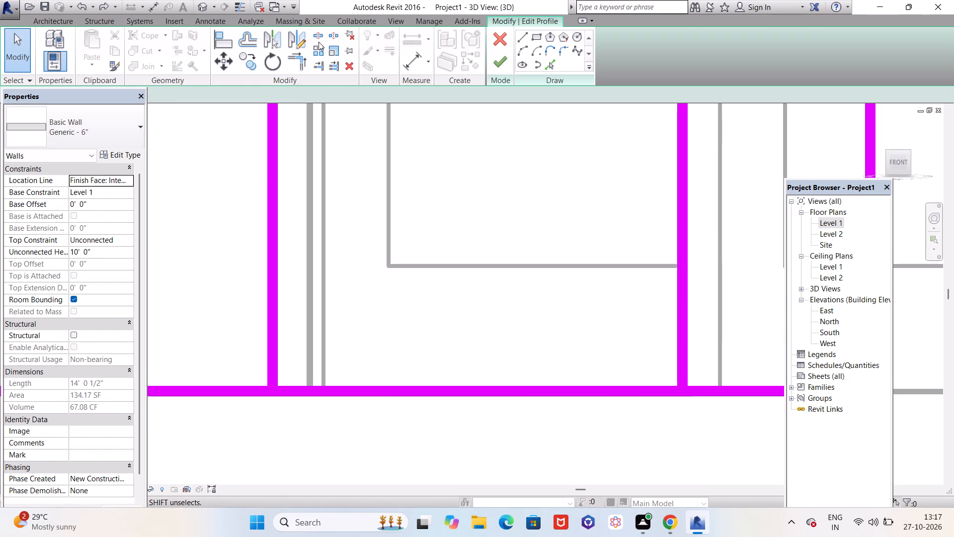
Try to split the wall profile's bottom line where it meets the opening's east side line.
{"action": "left_click", "coordinate": [318, 35]}
{"action": "scroll", "coordinate": [673, 364], "scroll_direction": "up", "scroll_amount": 3}
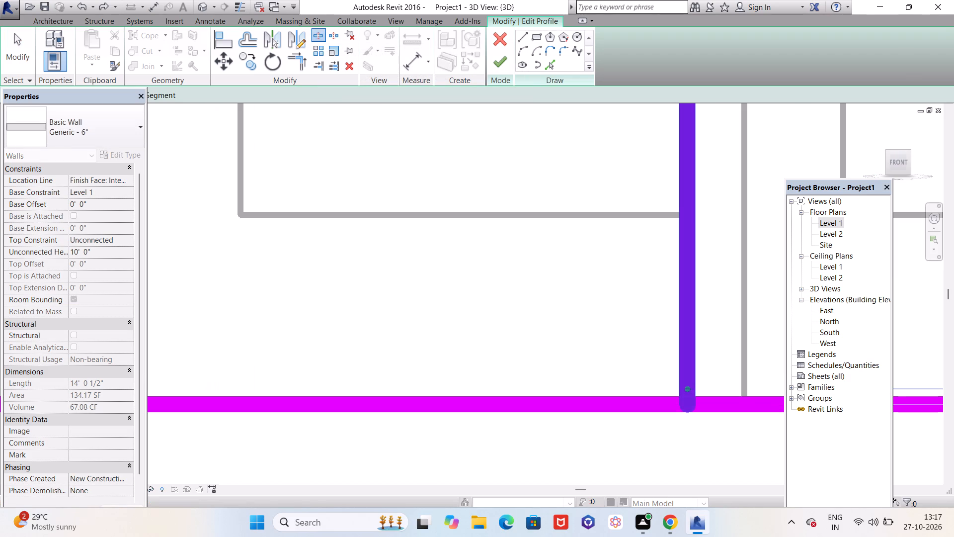
{"action": "left_click", "coordinate": [686, 397]}
{"action": "scroll", "coordinate": [564, 367], "scroll_direction": "down", "scroll_amount": 3}
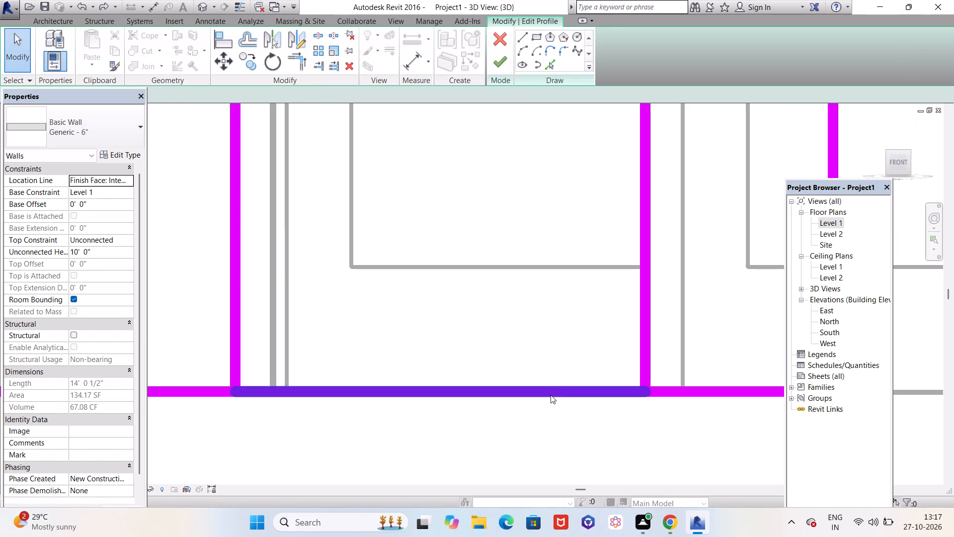
Delete the opening's own bottom line, which overlaps the wall profile's bottom line between the two side lines.
{"action": "left_click", "coordinate": [551, 395]}
{"action": "key", "text": "Delete"}
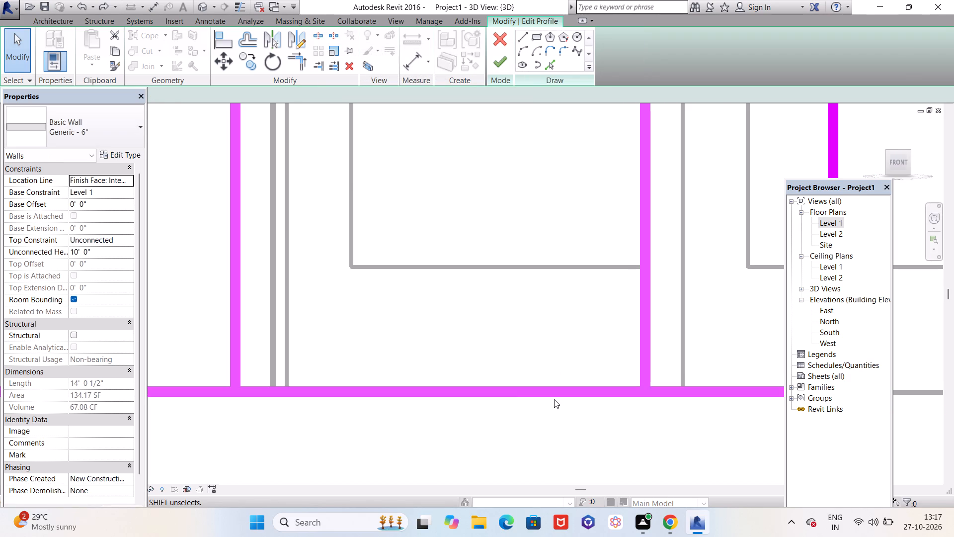
{"action": "left_click", "coordinate": [549, 391]}
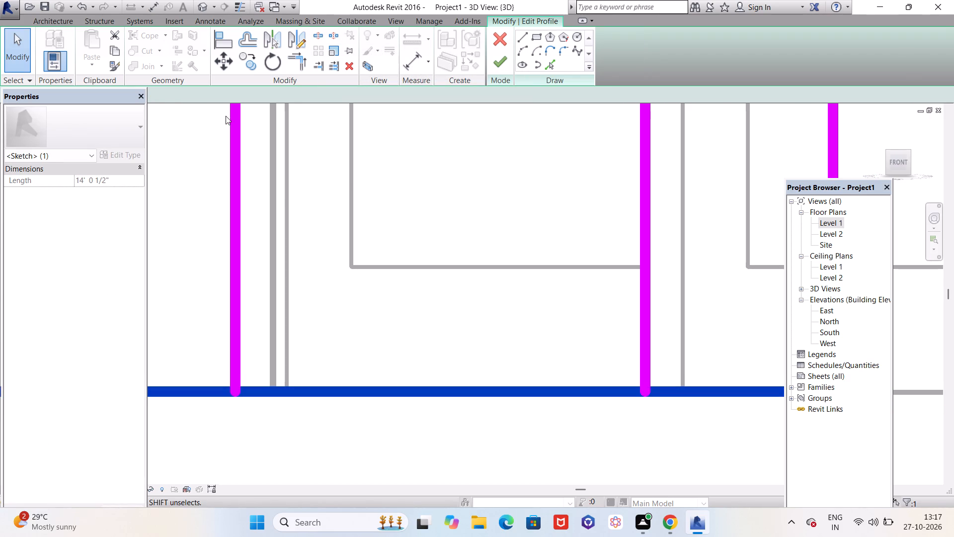
{"action": "key", "text": "Escape"}
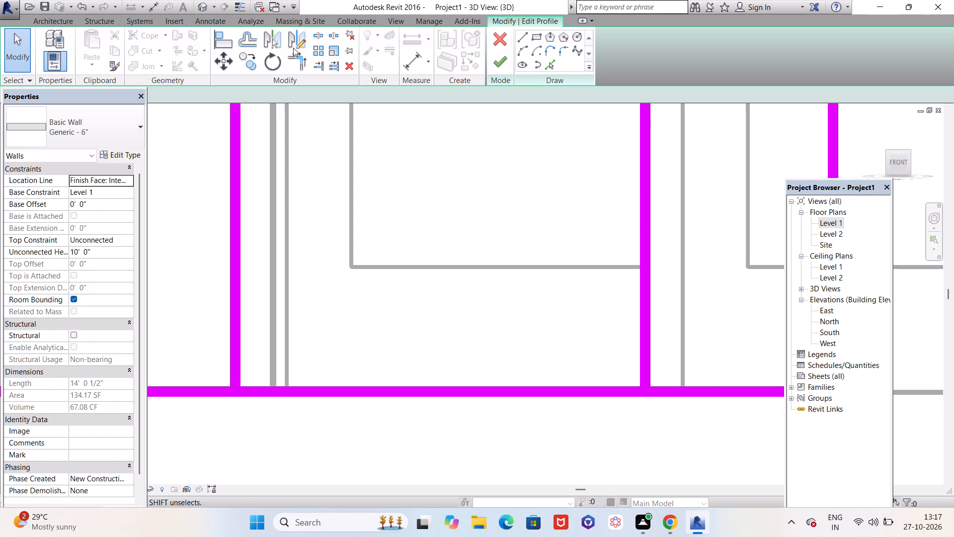
Split the wall profile's full-length bottom line where it meets the opening's east and west side lines.
{"action": "left_click", "coordinate": [318, 38]}
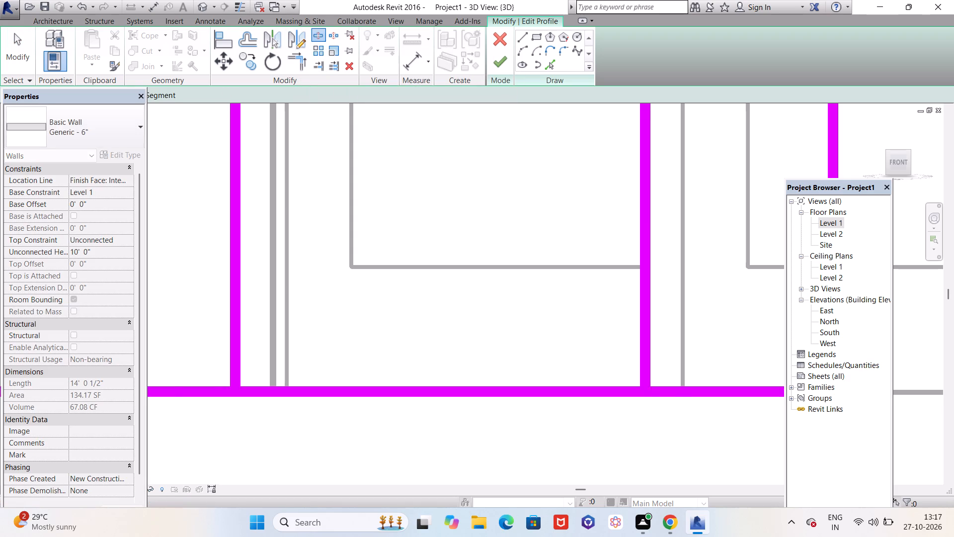
{"action": "scroll", "coordinate": [672, 413], "scroll_direction": "up", "scroll_amount": 2}
{"action": "left_click", "coordinate": [635, 376]}
{"action": "scroll", "coordinate": [643, 378], "scroll_direction": "down", "scroll_amount": 5}
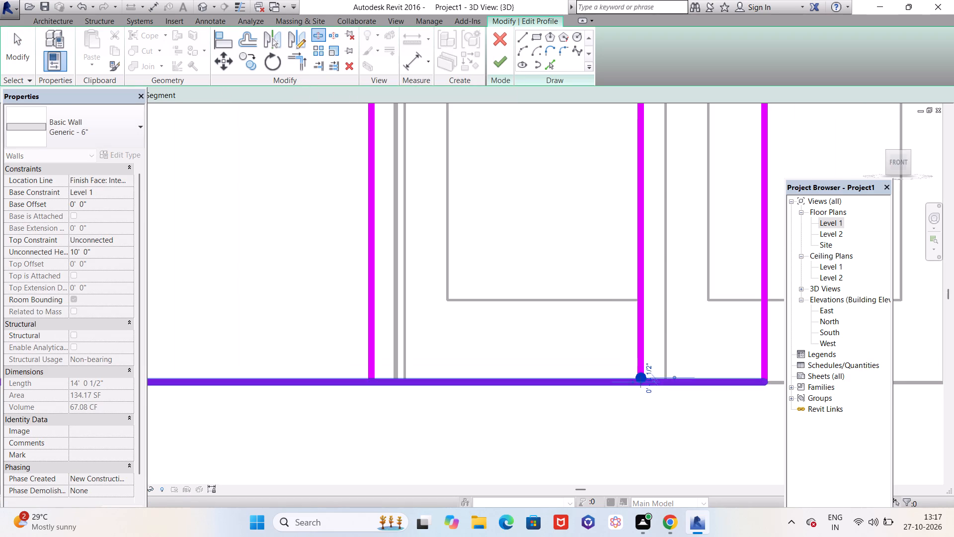
{"action": "scroll", "coordinate": [385, 369], "scroll_direction": "up", "scroll_amount": 4}
{"action": "left_click", "coordinate": [364, 386]}
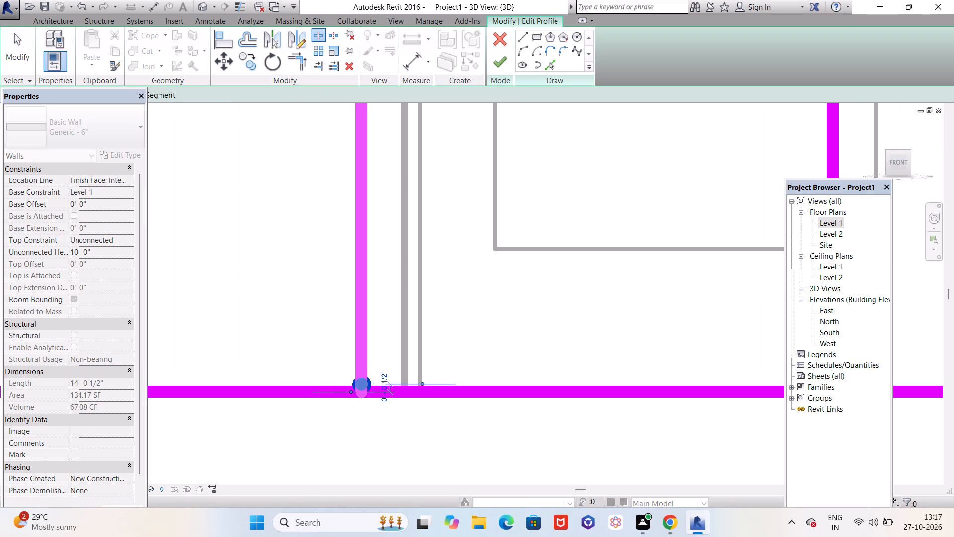
{"action": "key", "text": "Escape"}
{"action": "scroll", "coordinate": [418, 387], "scroll_direction": "down", "scroll_amount": 6}
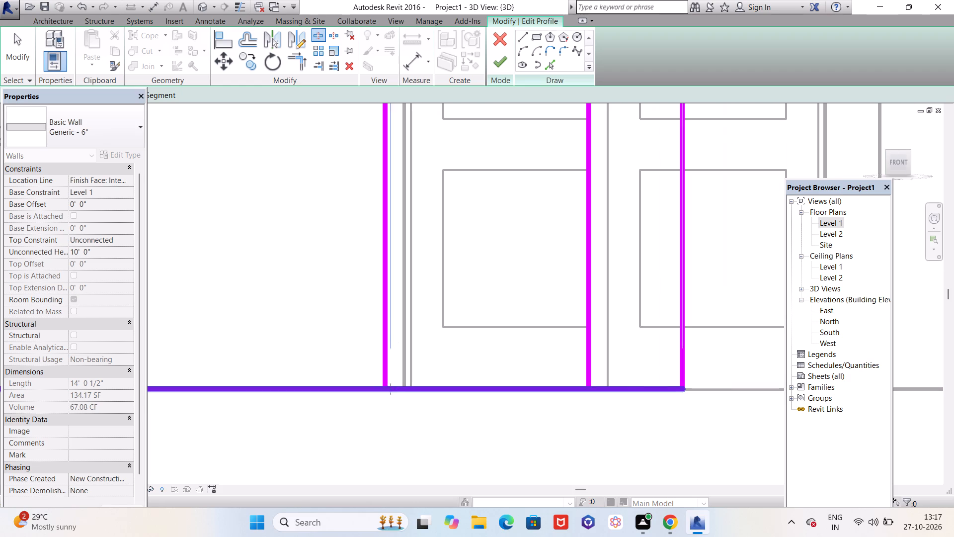
{"action": "key", "text": "grave"}
{"action": "scroll", "coordinate": [478, 396], "scroll_direction": "up", "scroll_amount": 4}
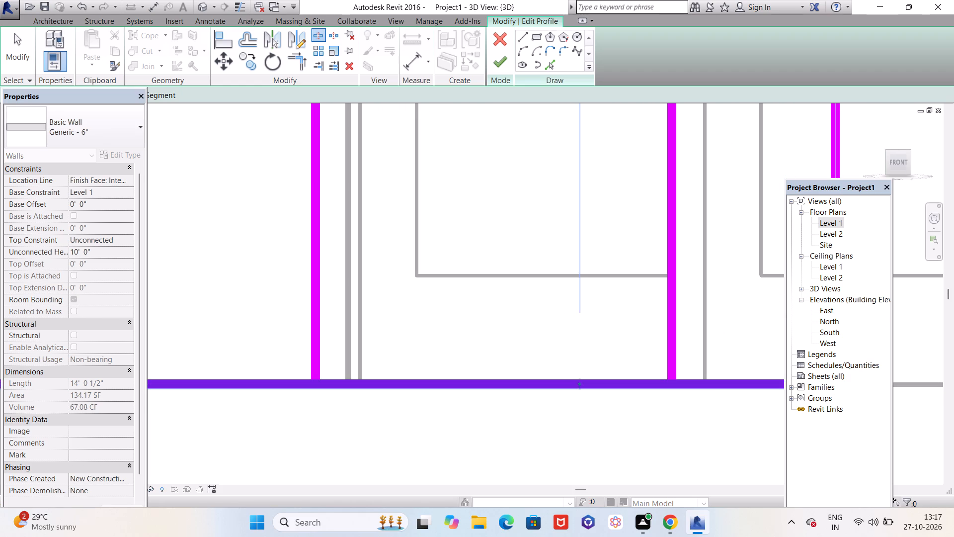
{"action": "left_click", "coordinate": [669, 384]}
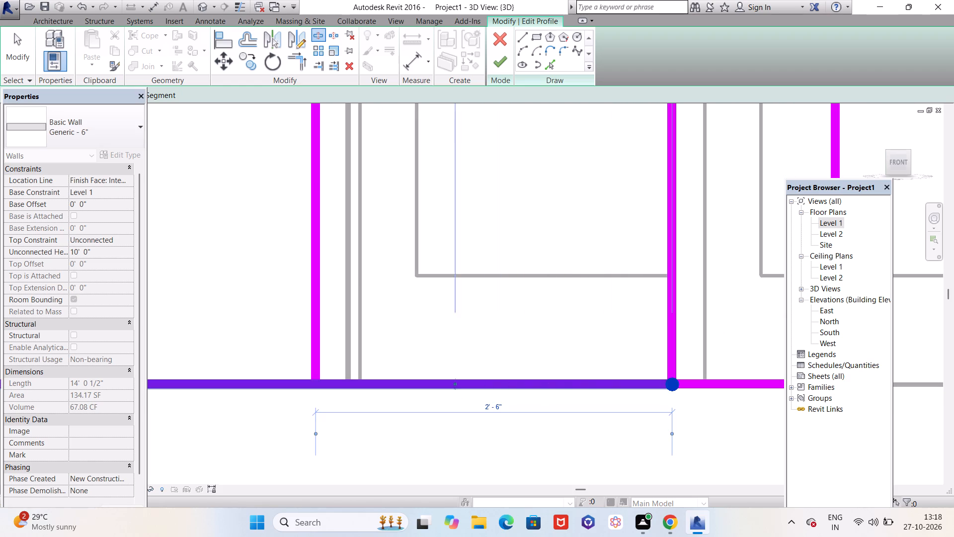
{"action": "left_click", "coordinate": [316, 382]}
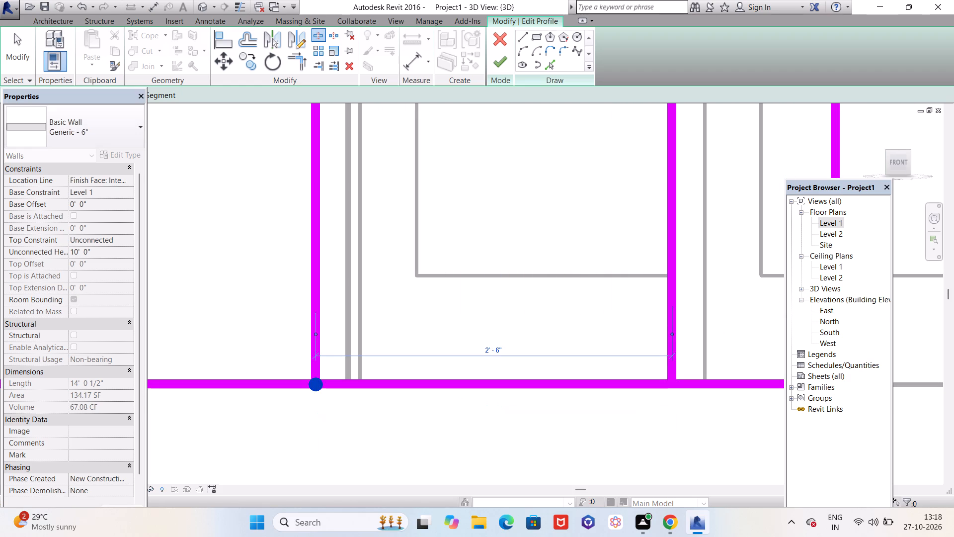
{"action": "key", "text": "grave"}
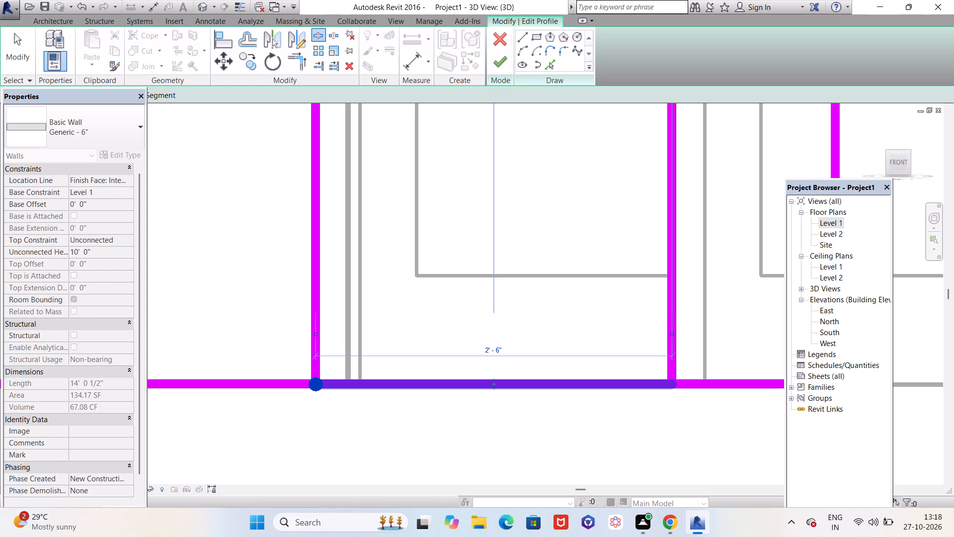
{"action": "key", "text": "Escape"}
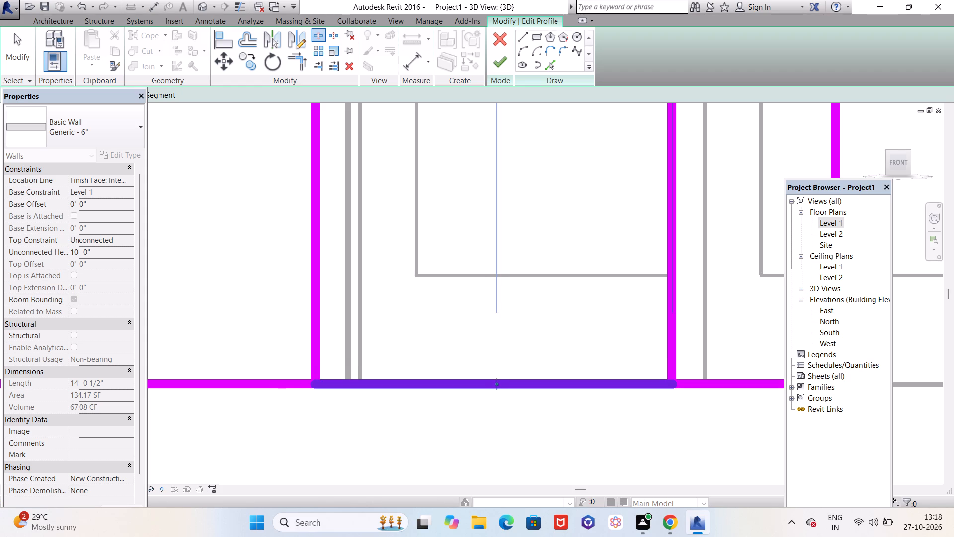
{"action": "key", "text": "Escape"}
Delete the 2'6" bottom segment between the opening's side lines and finish the wall profile edit.
{"action": "left_click", "coordinate": [498, 386]}
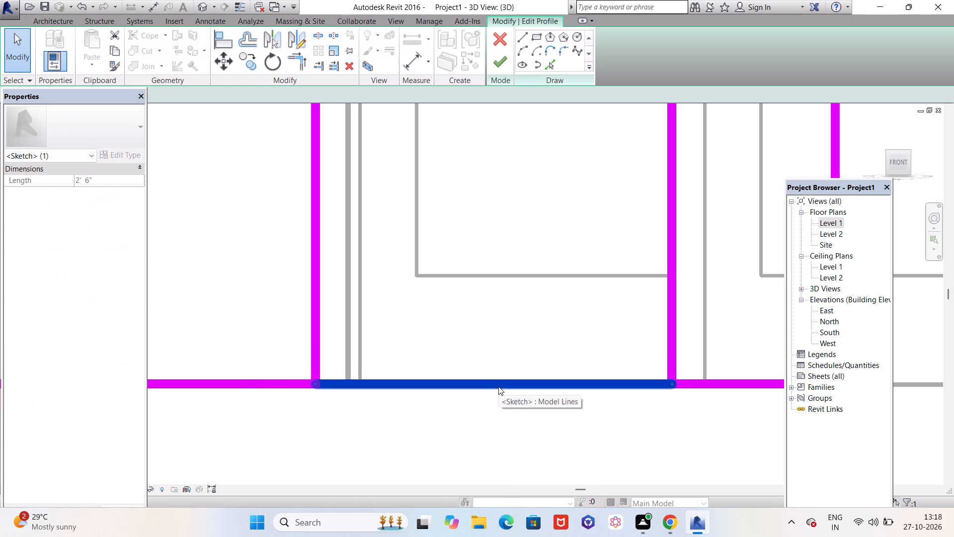
{"action": "key", "text": "Delete"}
{"action": "scroll", "coordinate": [494, 389], "scroll_direction": "down", "scroll_amount": 6}
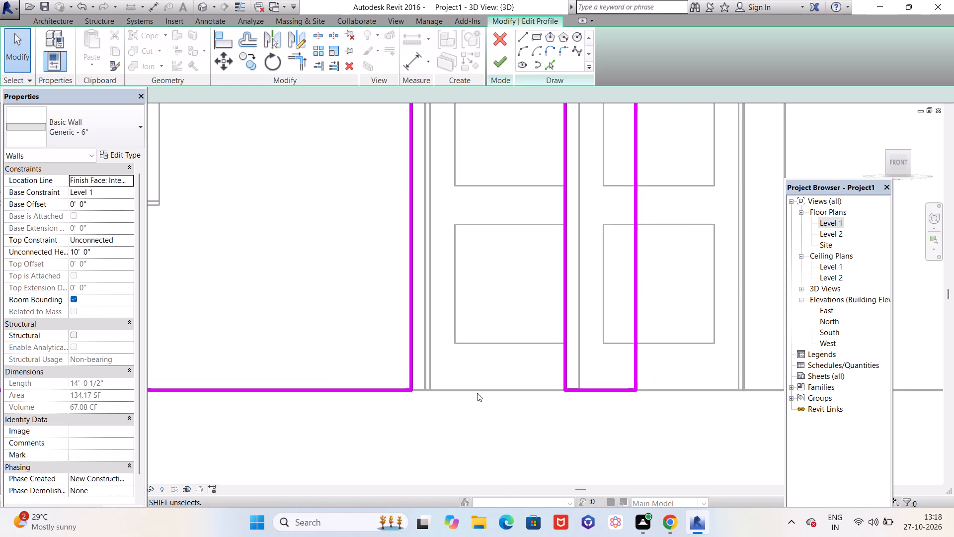
{"action": "scroll", "coordinate": [477, 393], "scroll_direction": "down", "scroll_amount": 4}
{"action": "scroll", "coordinate": [436, 386], "scroll_direction": "up", "scroll_amount": 4}
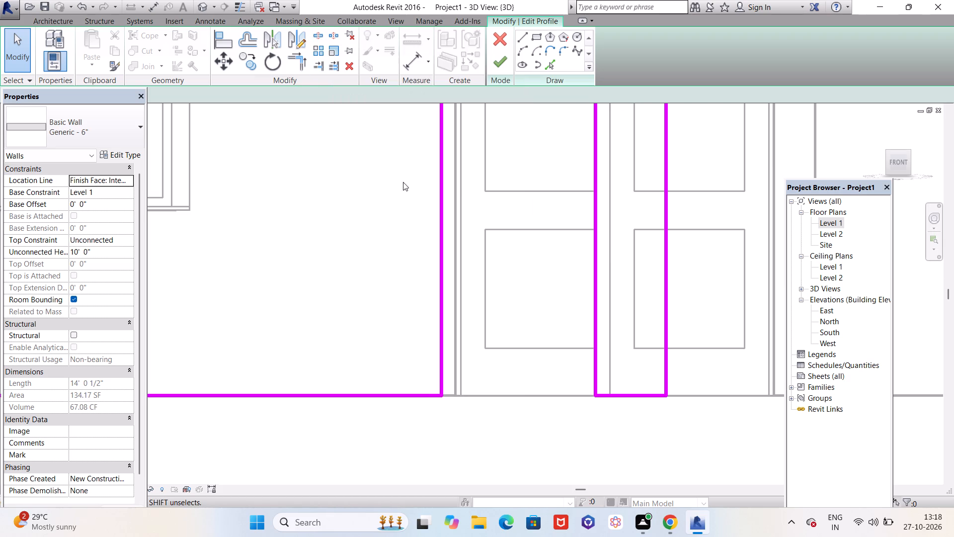
{"action": "scroll", "coordinate": [480, 273], "scroll_direction": "down", "scroll_amount": 11}
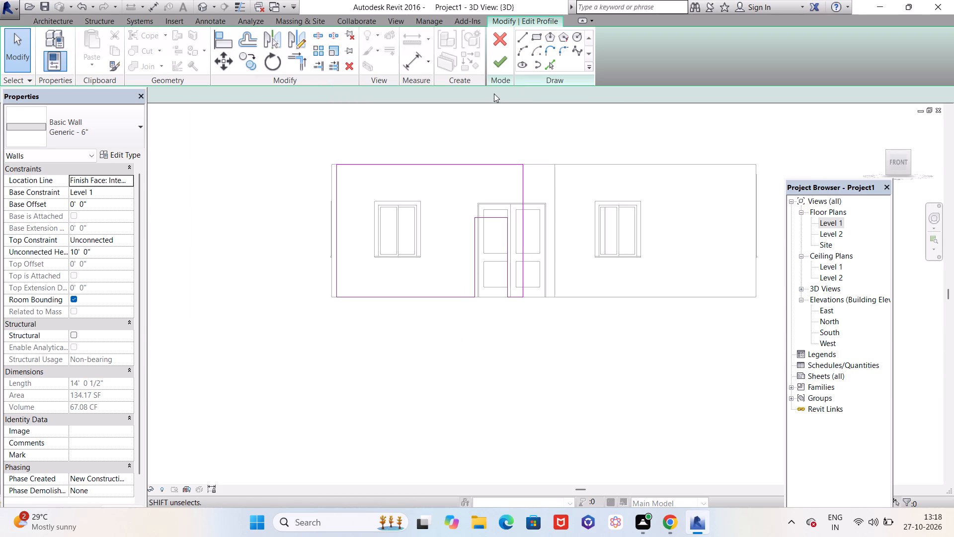
{"action": "left_click", "coordinate": [498, 61]}
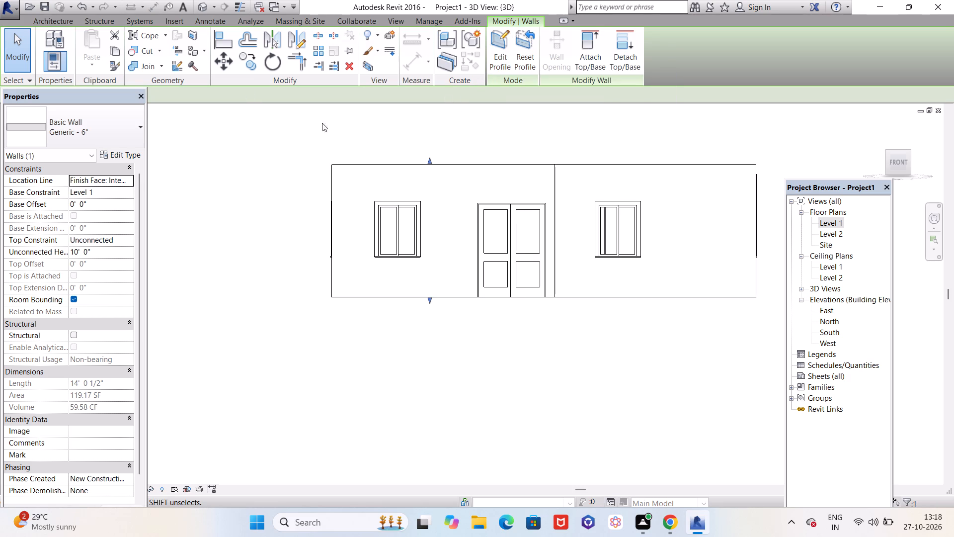
Examine the new door opening in the northwest interior wall from above in the 3D view.
{"action": "left_click", "coordinate": [200, 4]}
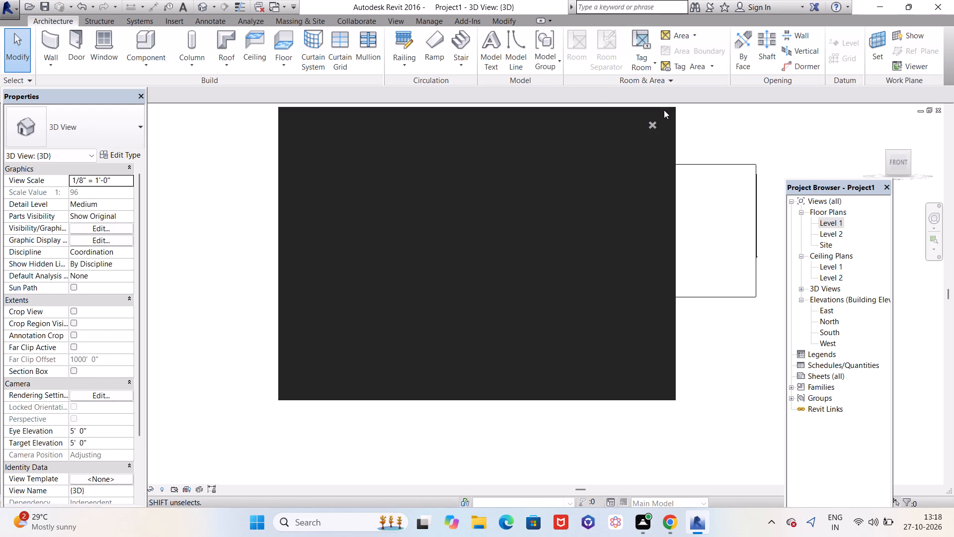
{"action": "left_click", "coordinate": [650, 124]}
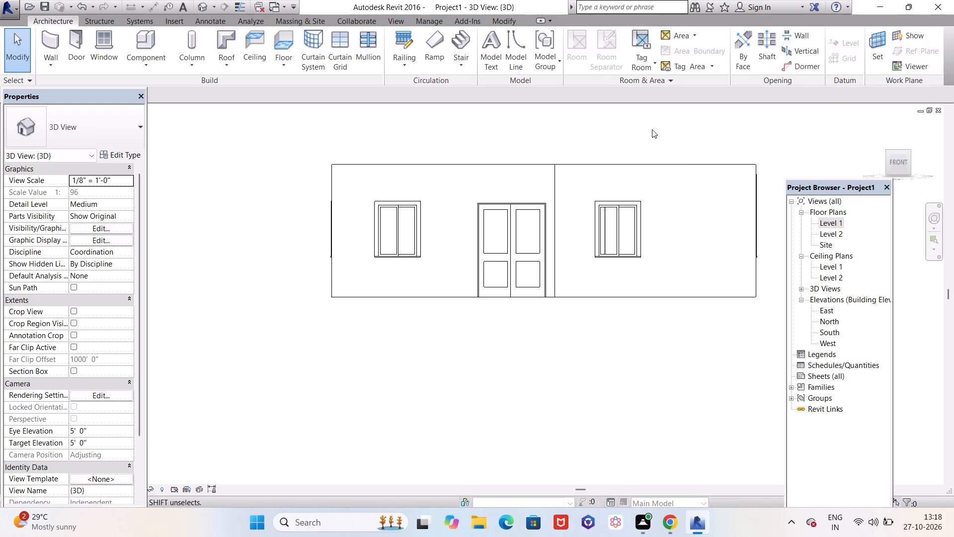
{"action": "middle_click_drag", "start_coordinate": [640, 154], "coordinate": [641, 332], "text": "shift"}
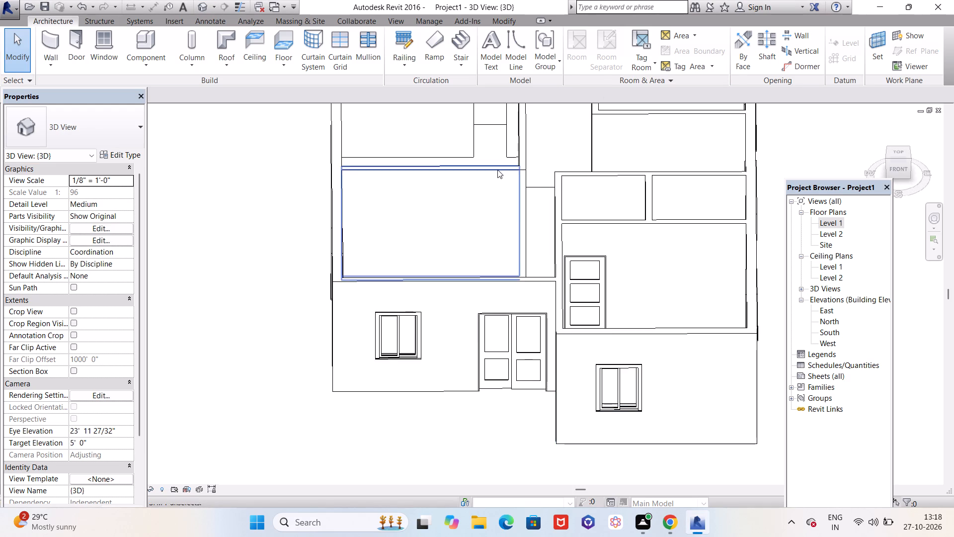
{"action": "scroll", "coordinate": [500, 252], "scroll_direction": "down", "scroll_amount": 6}
{"action": "scroll", "coordinate": [473, 175], "scroll_direction": "up", "scroll_amount": 11}
{"action": "scroll", "coordinate": [564, 255], "scroll_direction": "up", "scroll_amount": 2}
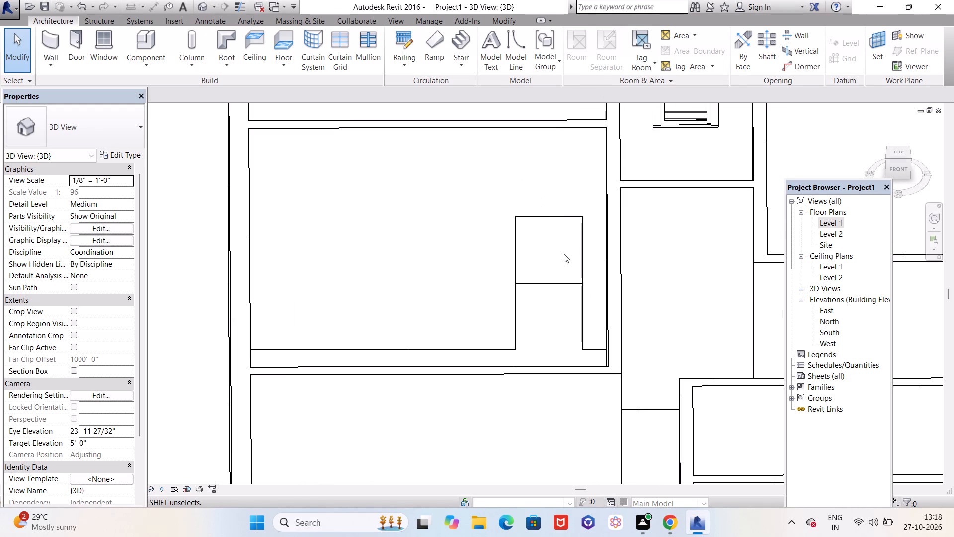
{"action": "scroll", "coordinate": [564, 254], "scroll_direction": "up", "scroll_amount": 3}
{"action": "scroll", "coordinate": [532, 267], "scroll_direction": "down", "scroll_amount": 15}
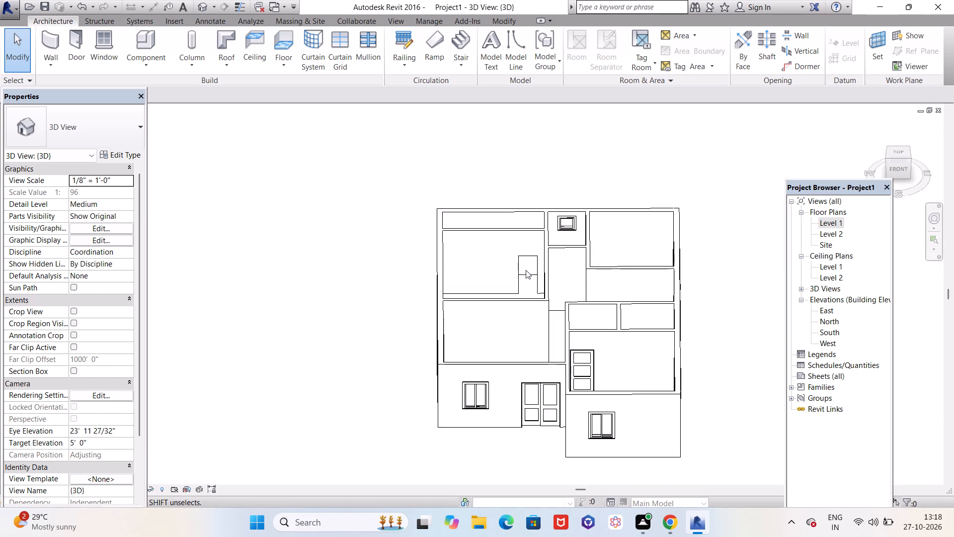
{"action": "middle_click_drag", "start_coordinate": [523, 316], "coordinate": [518, 290]}
{"action": "middle_click_drag", "start_coordinate": [518, 327], "coordinate": [518, 296], "text": "shift"}
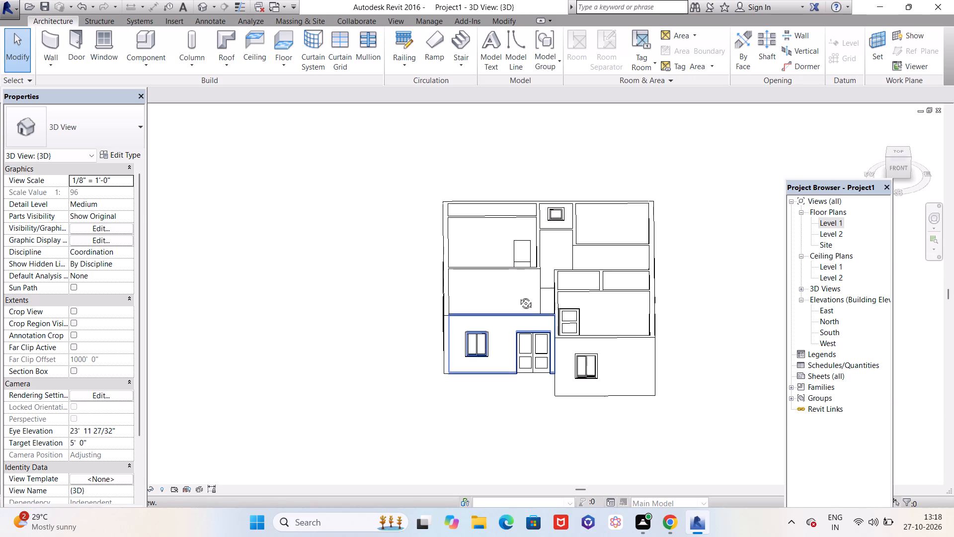
{"action": "middle_click_drag", "start_coordinate": [518, 296], "coordinate": [519, 291], "text": "shift"}
{"action": "scroll", "coordinate": [520, 289], "scroll_direction": "up", "scroll_amount": 3}
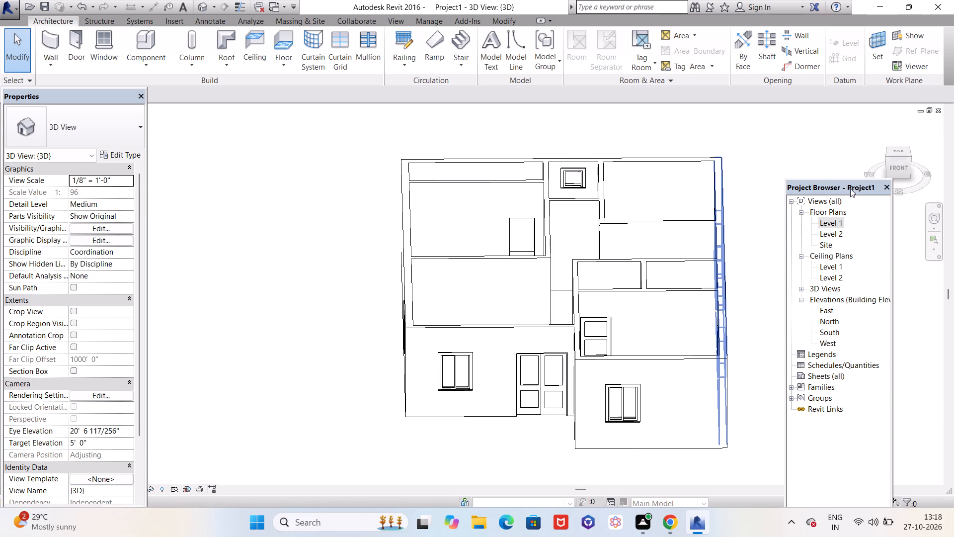
Open the Level 1 floor plan.
{"action": "left_click_drag", "start_coordinate": [847, 186], "coordinate": [894, 111]}
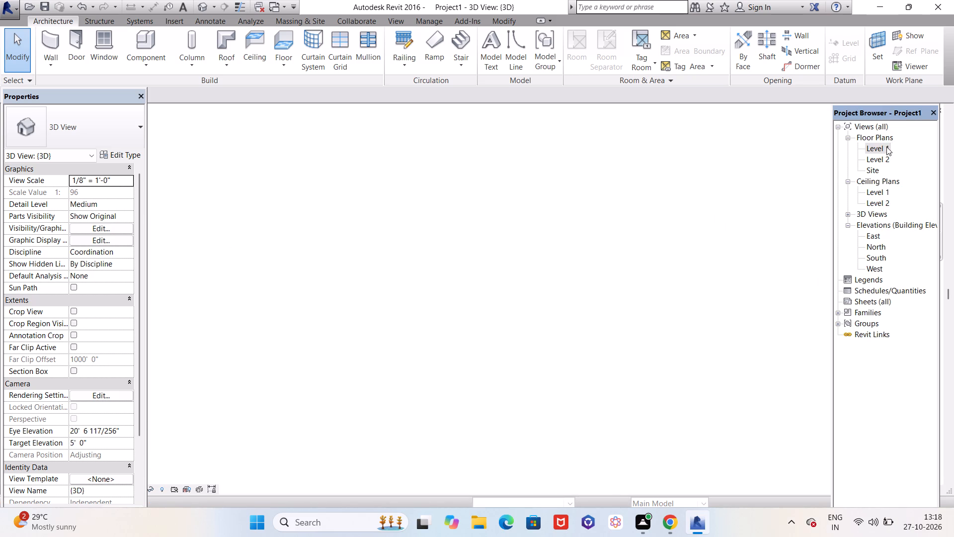
{"action": "double_click", "coordinate": [886, 148]}
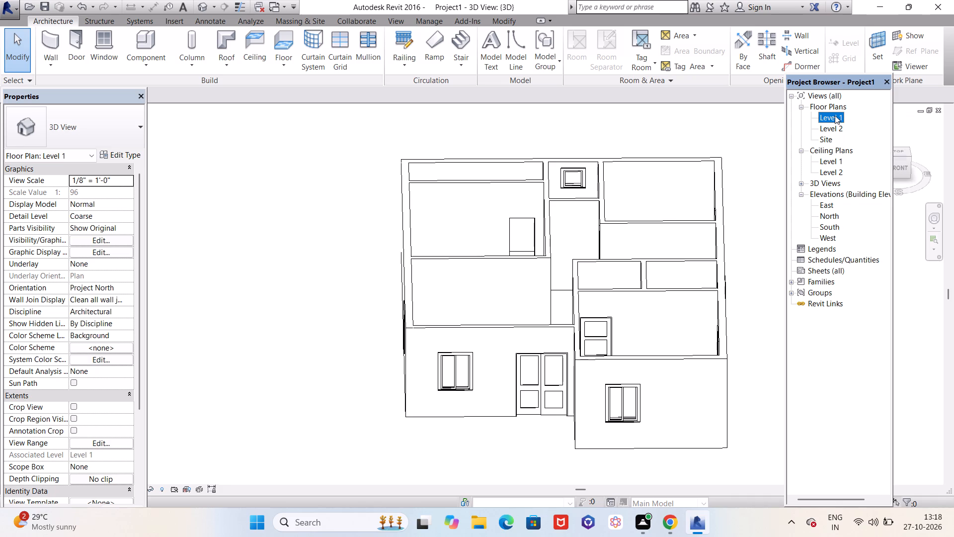
{"action": "double_click", "coordinate": [835, 114]}
Split the large northwest room's south wall about 10'-0 1/2" from the west wall, and its east wall about 4'-0" north of their shared corner.
{"action": "scroll", "coordinate": [463, 255], "scroll_direction": "up", "scroll_amount": 4}
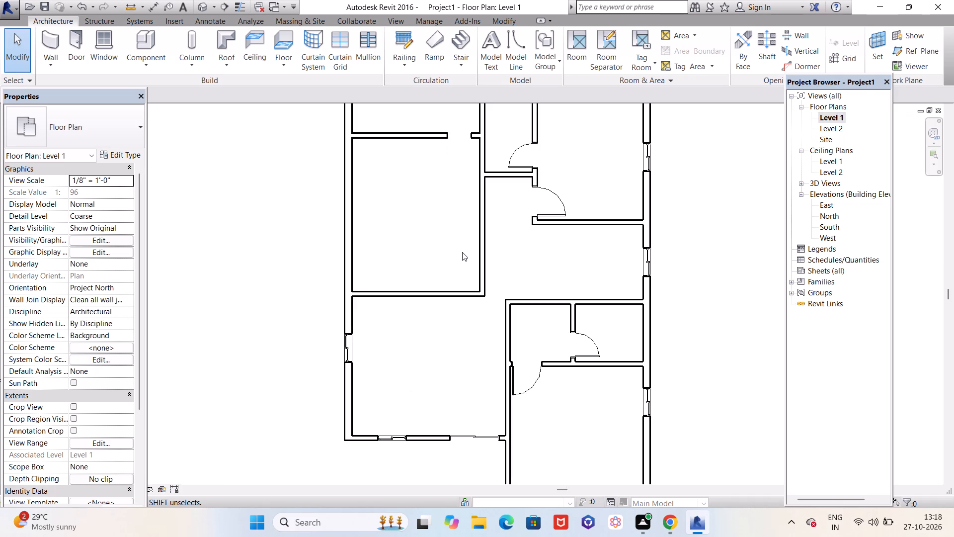
{"action": "scroll", "coordinate": [462, 252], "scroll_direction": "down", "scroll_amount": 2}
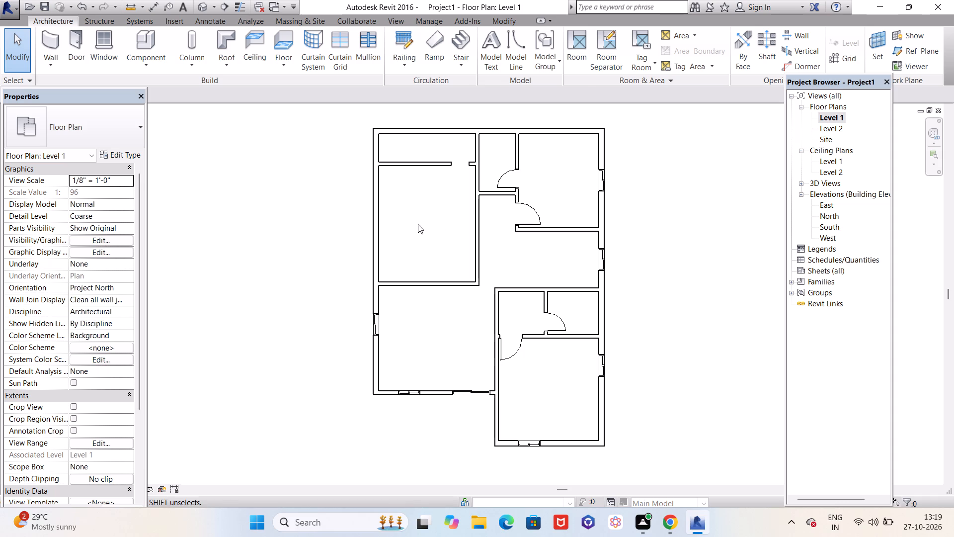
{"action": "scroll", "coordinate": [415, 195], "scroll_direction": "up", "scroll_amount": 5}
{"action": "scroll", "coordinate": [444, 304], "scroll_direction": "down", "scroll_amount": 5}
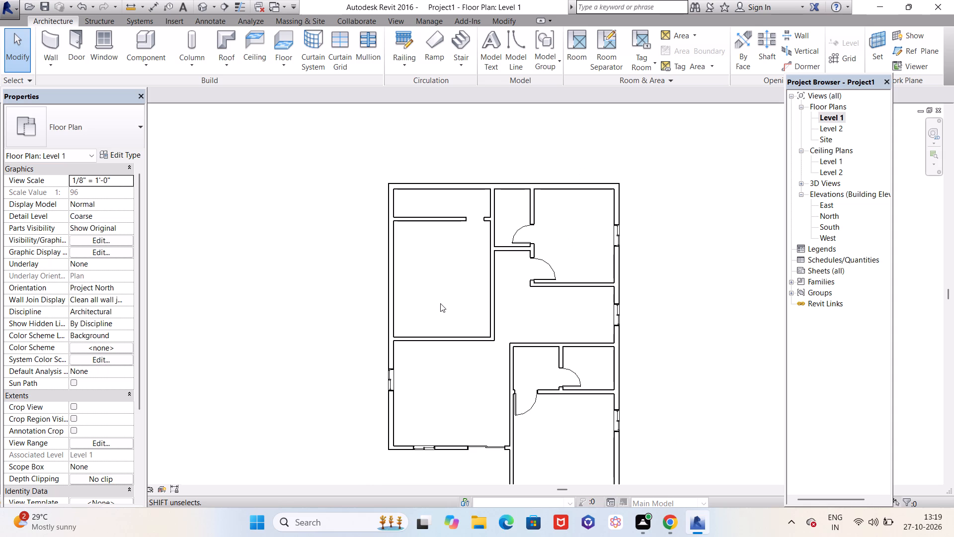
{"action": "scroll", "coordinate": [412, 300], "scroll_direction": "up", "scroll_amount": 3}
{"action": "scroll", "coordinate": [460, 318], "scroll_direction": "down", "scroll_amount": 2}
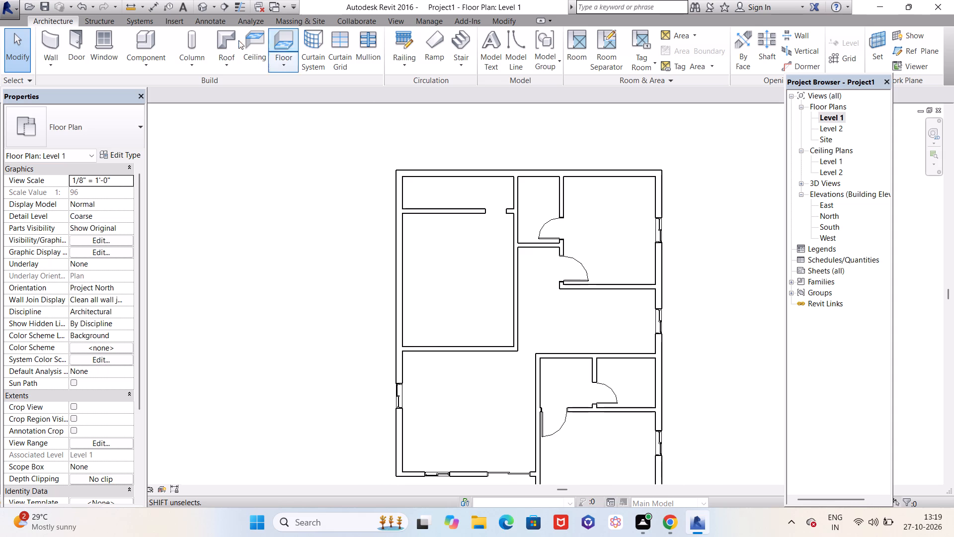
{"action": "left_click", "coordinate": [516, 20]}
{"action": "scroll", "coordinate": [544, 298], "scroll_direction": "down", "scroll_amount": 1}
{"action": "scroll", "coordinate": [507, 362], "scroll_direction": "up", "scroll_amount": 5}
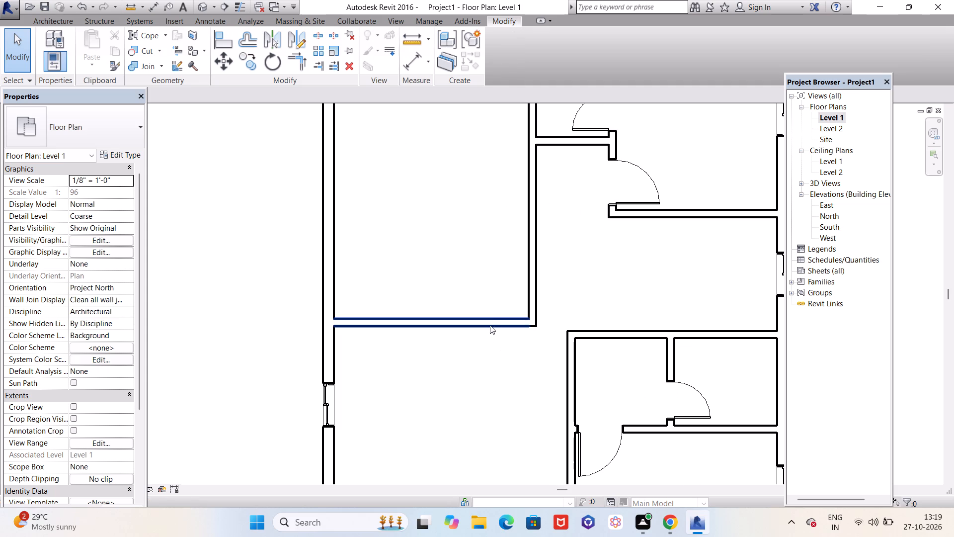
{"action": "left_click", "coordinate": [315, 37]}
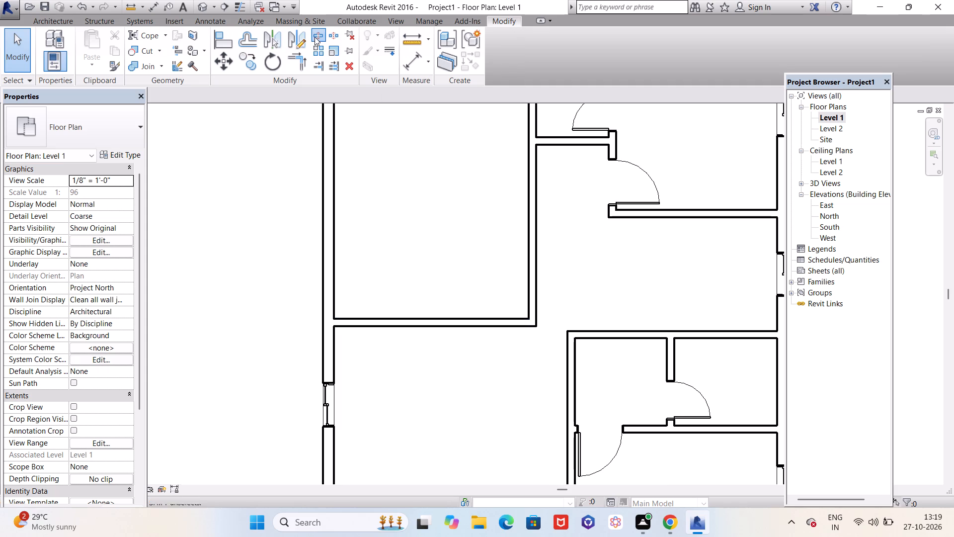
{"action": "scroll", "coordinate": [479, 328], "scroll_direction": "up", "scroll_amount": 2}
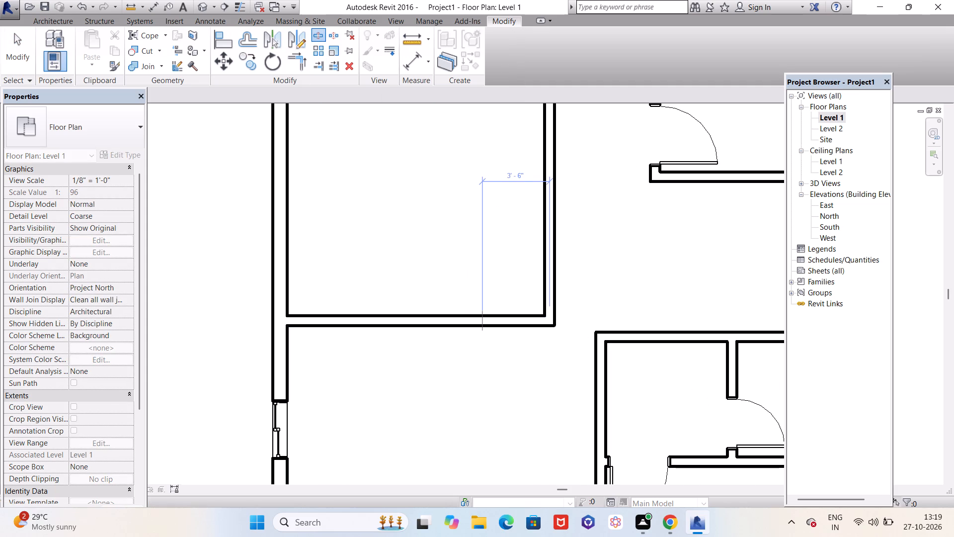
{"action": "left_click", "coordinate": [474, 313]}
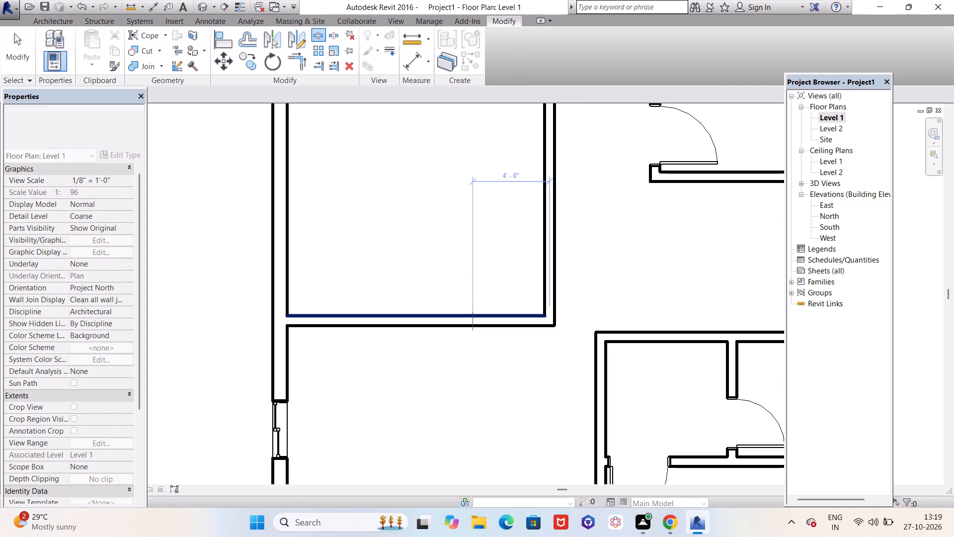
{"action": "left_click", "coordinate": [544, 243]}
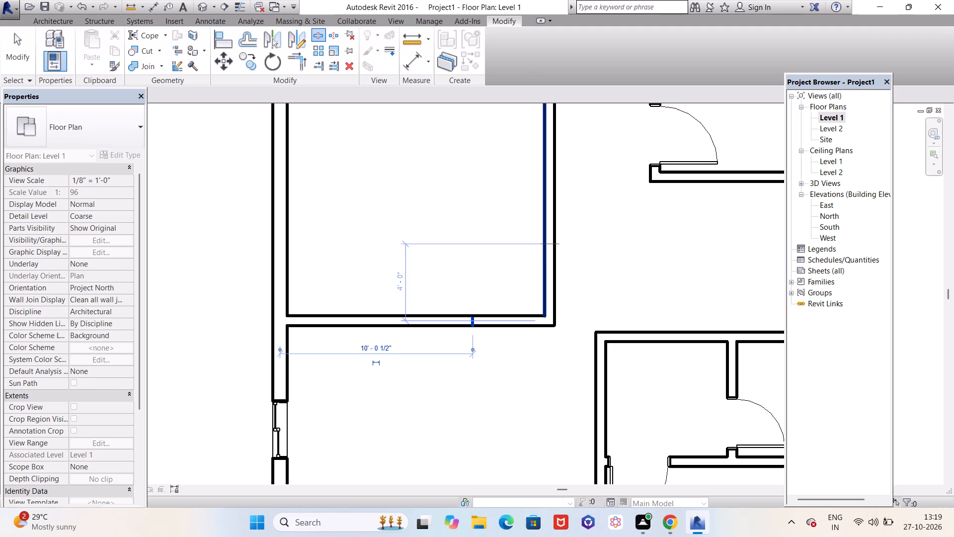
{"action": "scroll", "coordinate": [537, 253], "scroll_direction": "down", "scroll_amount": 4}
{"action": "key", "text": "Escape"}
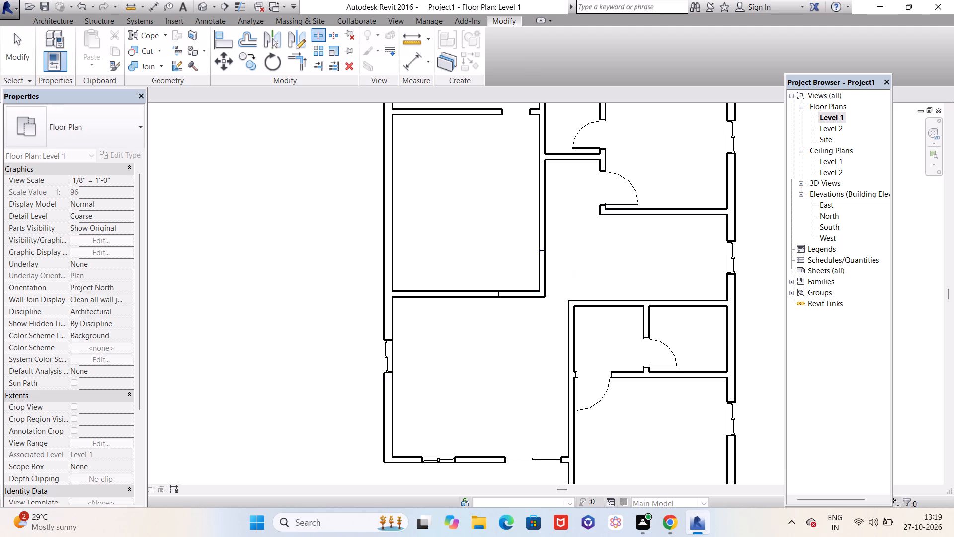
{"action": "key", "text": "Escape"}
Delete the two short split wall segments that meet at the large northwest room's southeast corner.
{"action": "left_click", "coordinate": [522, 296]}
{"action": "key", "text": "Delete"}
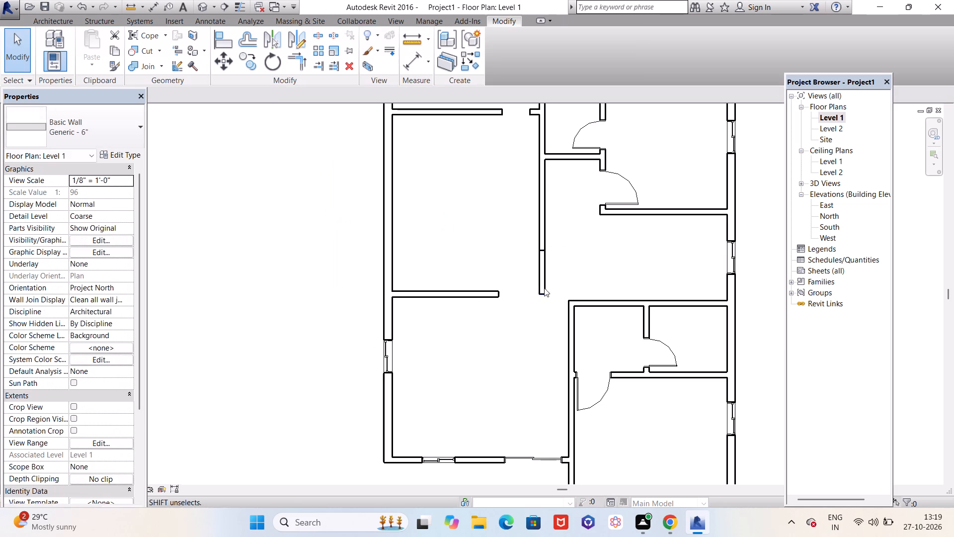
{"action": "left_click", "coordinate": [544, 281]}
{"action": "key", "text": "Delete"}
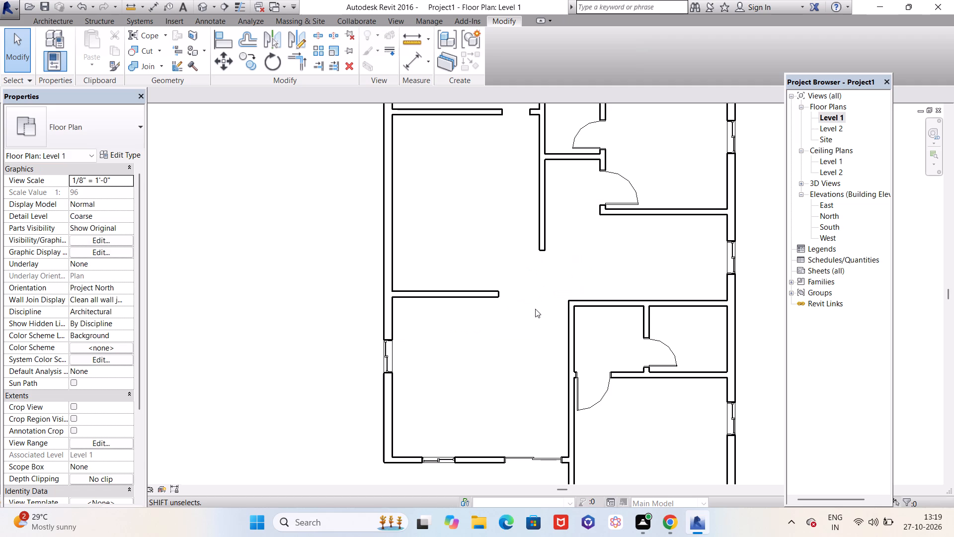
Split the room's east wall 4'-0" from its free south end and delete the cut-off segment.
{"action": "scroll", "coordinate": [535, 309], "scroll_direction": "down", "scroll_amount": 3}
{"action": "scroll", "coordinate": [548, 233], "scroll_direction": "up", "scroll_amount": 2}
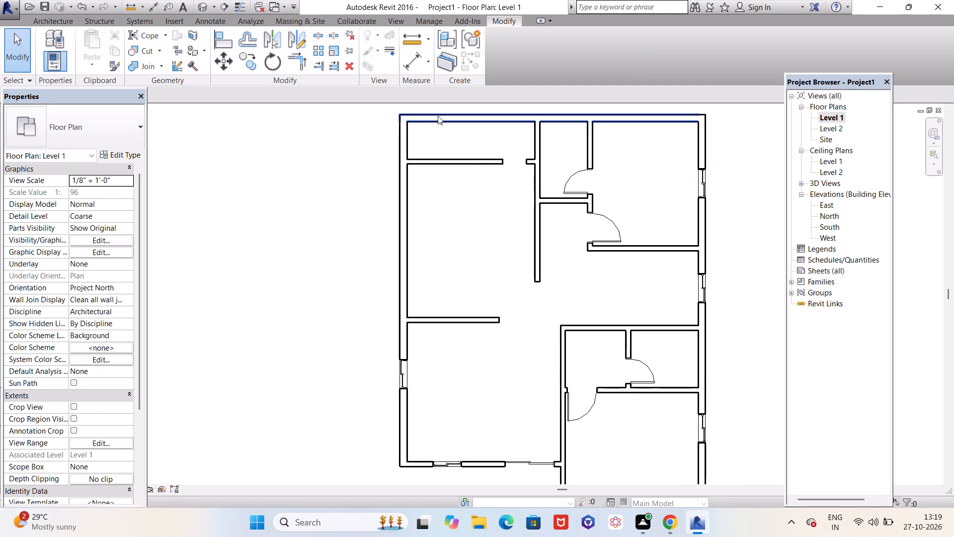
{"action": "left_click", "coordinate": [319, 34]}
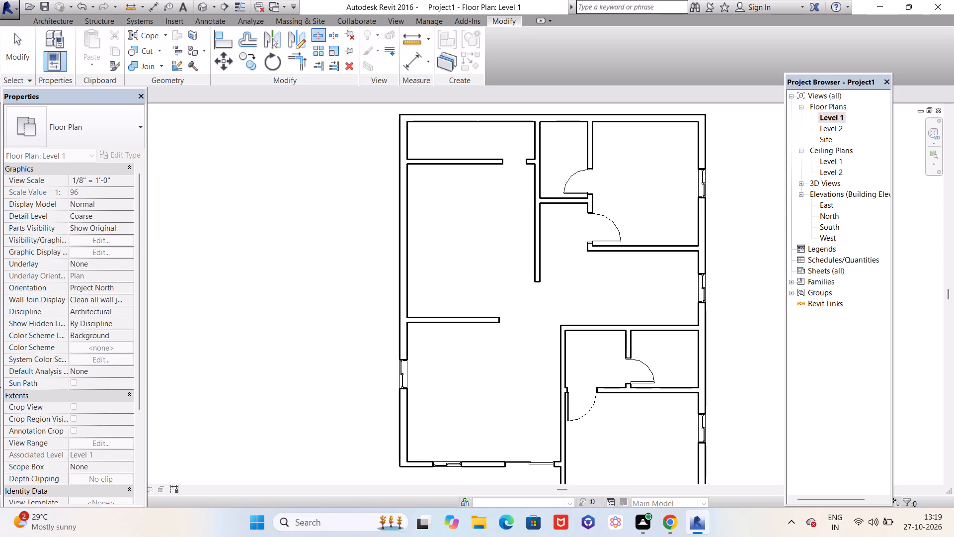
{"action": "left_click", "coordinate": [535, 246]}
{"action": "key", "text": "Escape"}
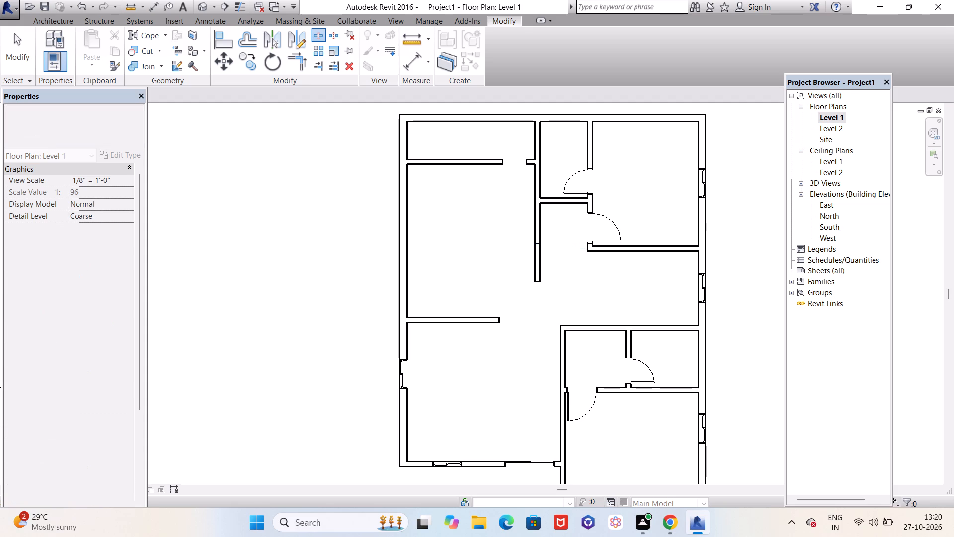
{"action": "key", "text": "Escape"}
{"action": "left_click", "coordinate": [534, 272]}
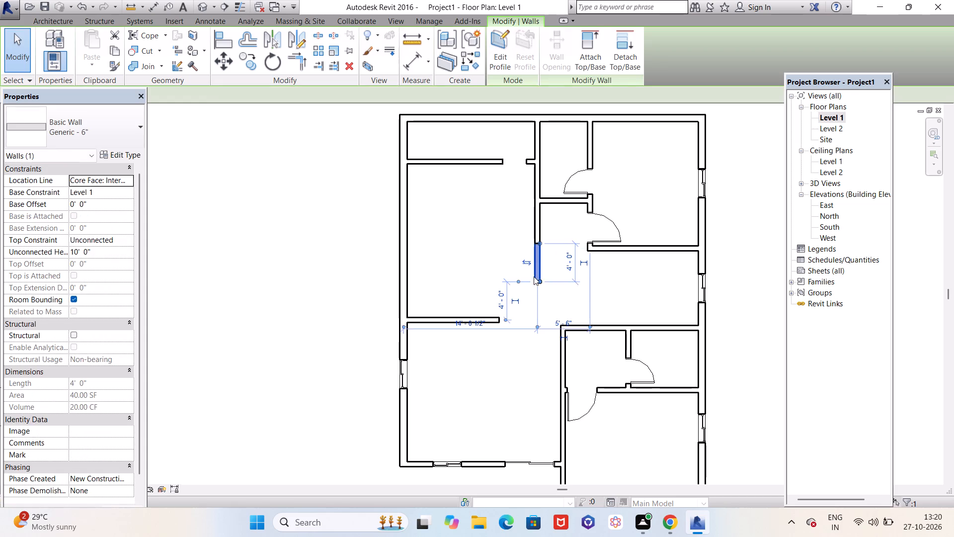
{"action": "key", "text": "Delete"}
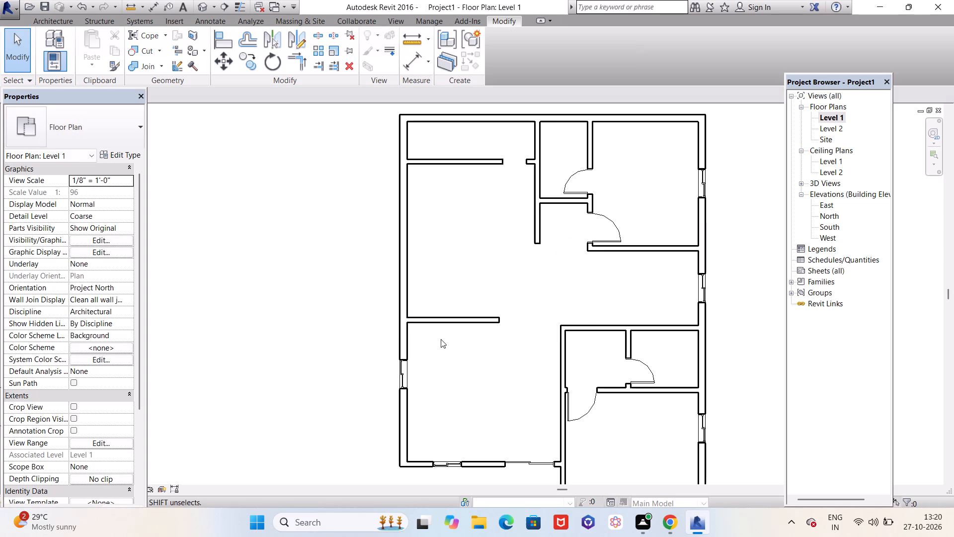
Start placing a component and browse the US Imperial family library to the Furniture > Beds folder for loading.
{"action": "scroll", "coordinate": [491, 365], "scroll_direction": "down", "scroll_amount": 3}
{"action": "middle_click_drag", "start_coordinate": [497, 396], "coordinate": [499, 354]}
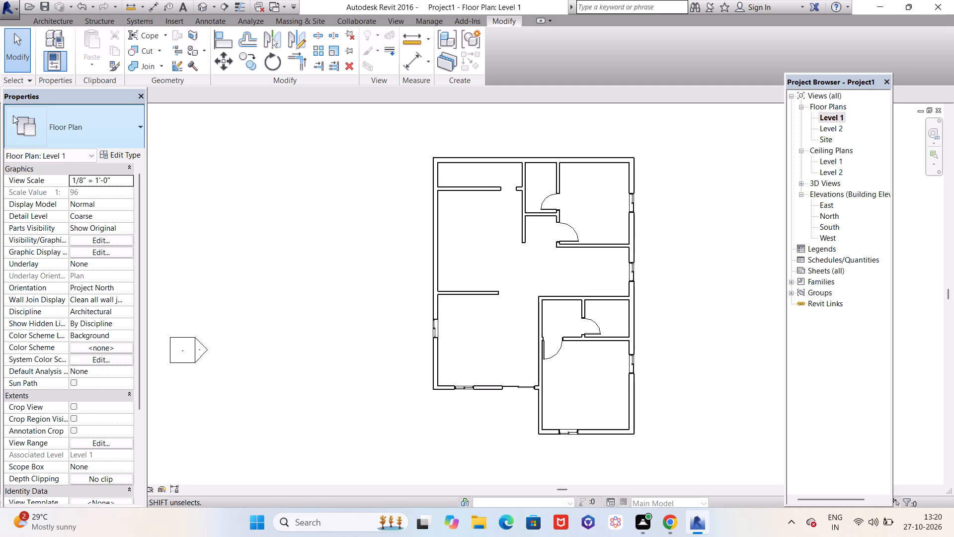
{"action": "left_click", "coordinate": [47, 17]}
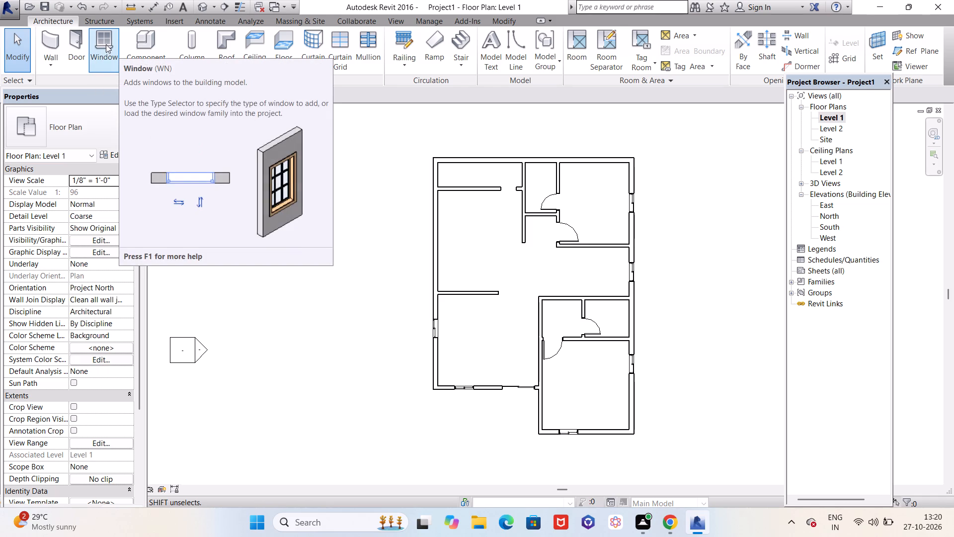
{"action": "left_click", "coordinate": [135, 38]}
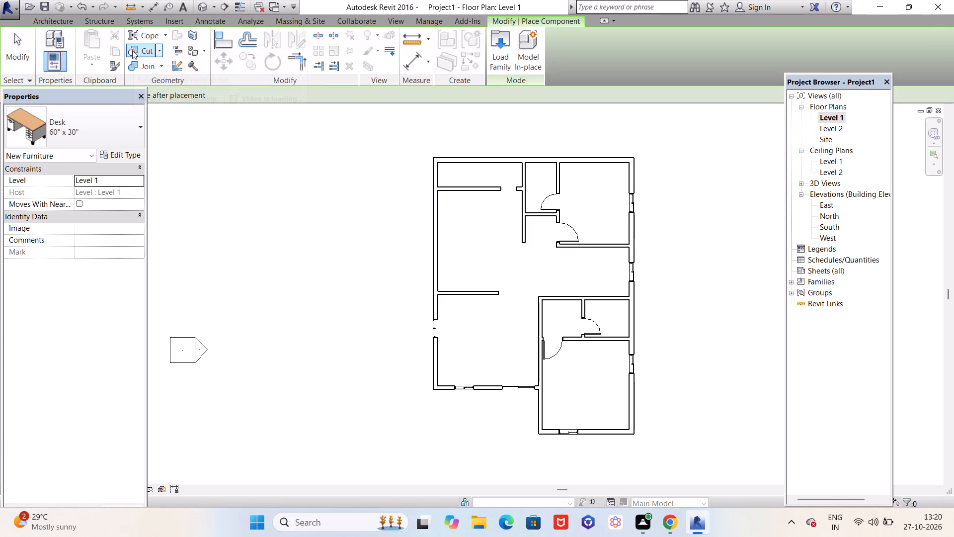
{"action": "left_click", "coordinate": [496, 44]}
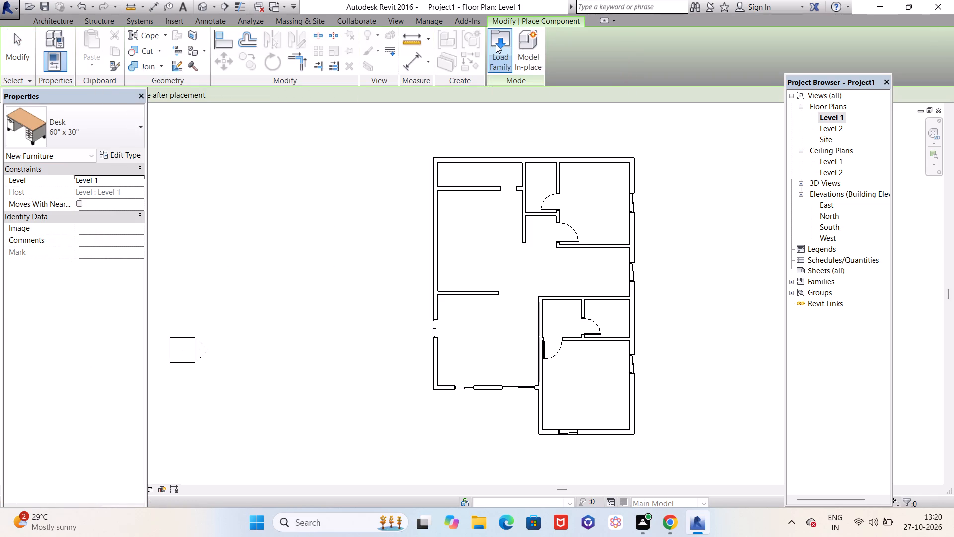
{"action": "scroll", "coordinate": [416, 236], "scroll_direction": "down", "scroll_amount": 3}
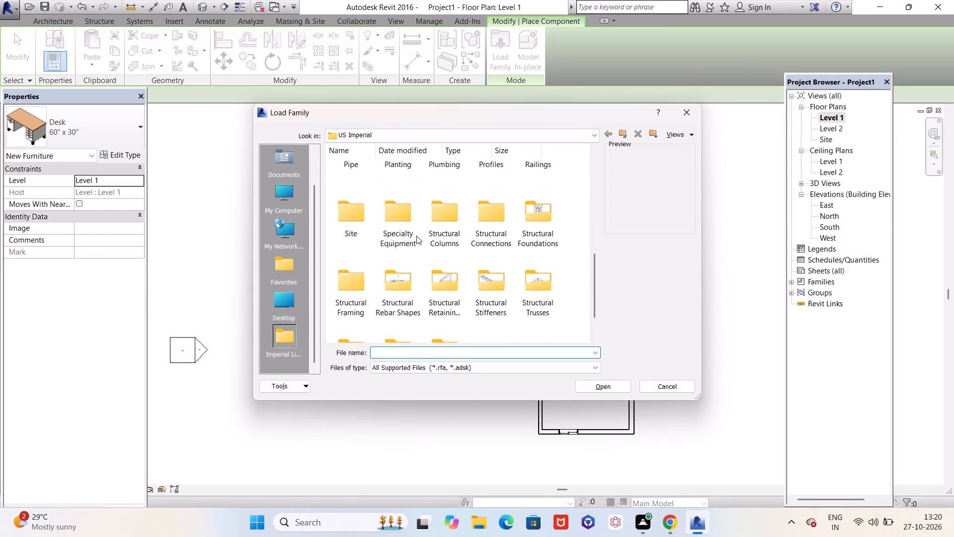
{"action": "scroll", "coordinate": [416, 236], "scroll_direction": "down", "scroll_amount": 2}
{"action": "scroll", "coordinate": [416, 236], "scroll_direction": "up", "scroll_amount": 7}
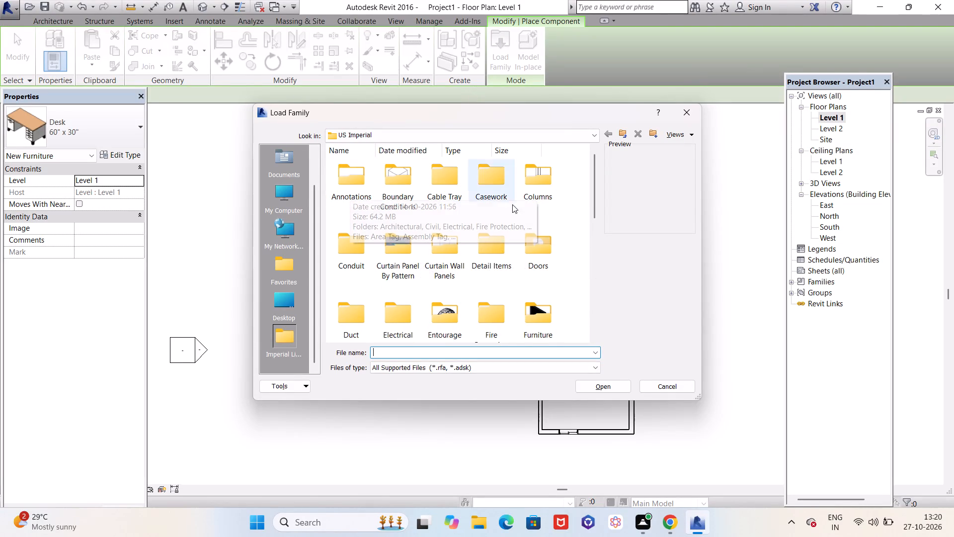
{"action": "scroll", "coordinate": [495, 241], "scroll_direction": "down", "scroll_amount": 2}
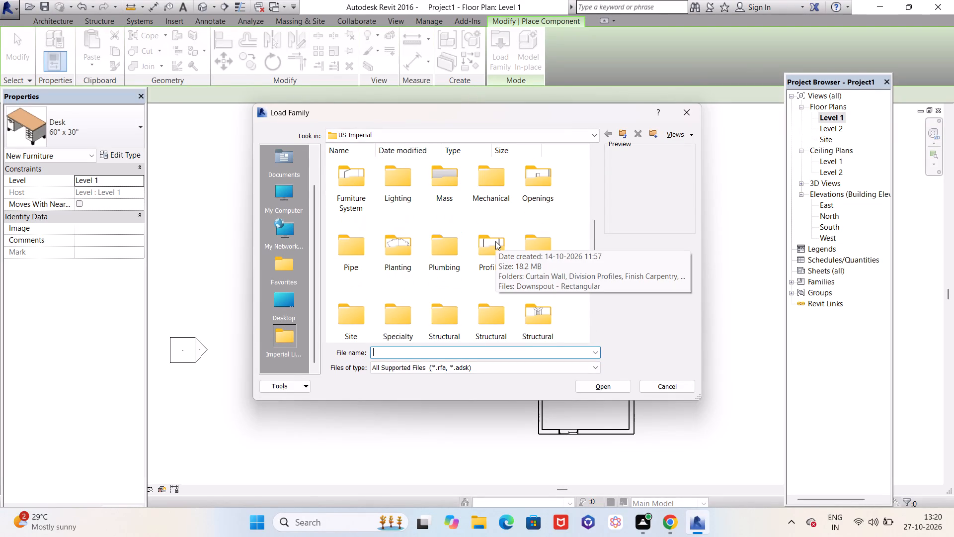
{"action": "scroll", "coordinate": [494, 242], "scroll_direction": "down", "scroll_amount": 1}
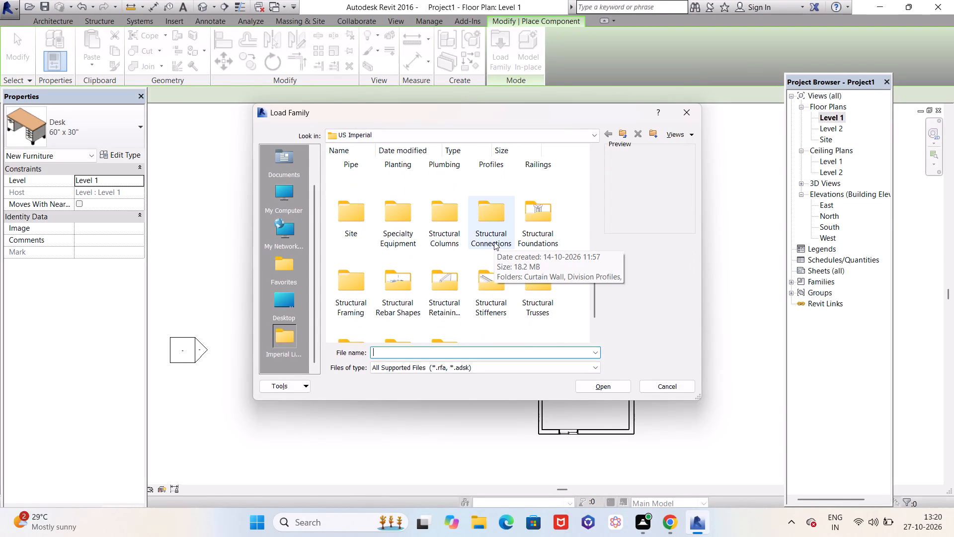
{"action": "scroll", "coordinate": [440, 255], "scroll_direction": "down", "scroll_amount": 3}
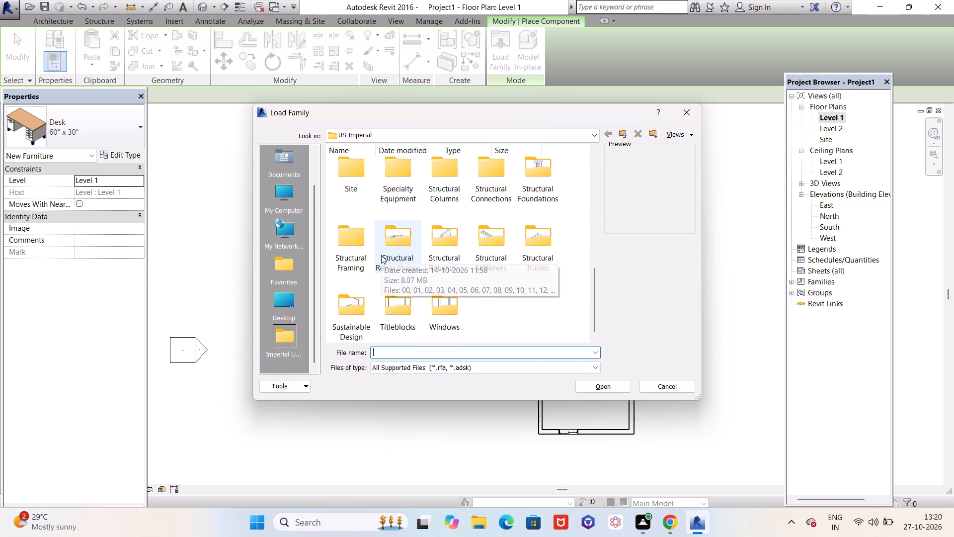
{"action": "scroll", "coordinate": [474, 210], "scroll_direction": "up", "scroll_amount": 5}
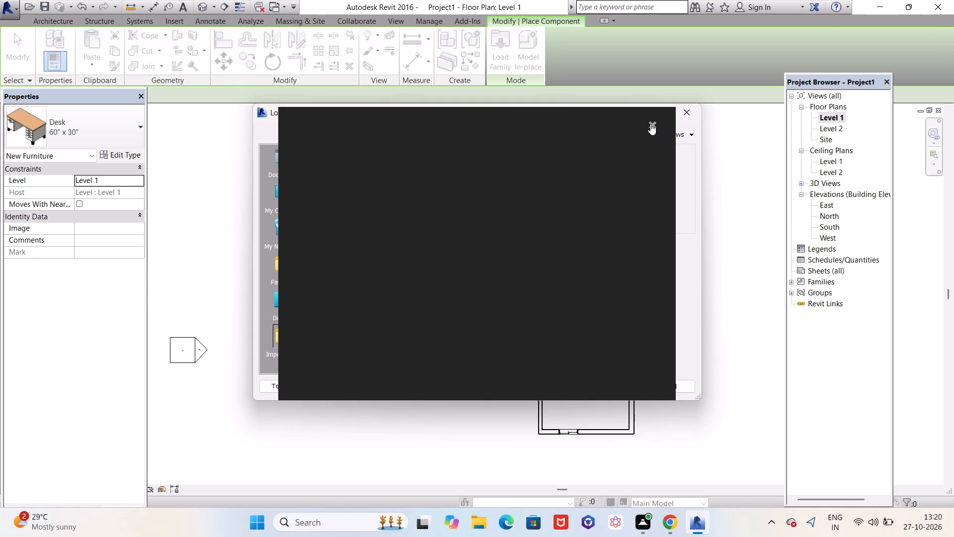
{"action": "left_click", "coordinate": [650, 124]}
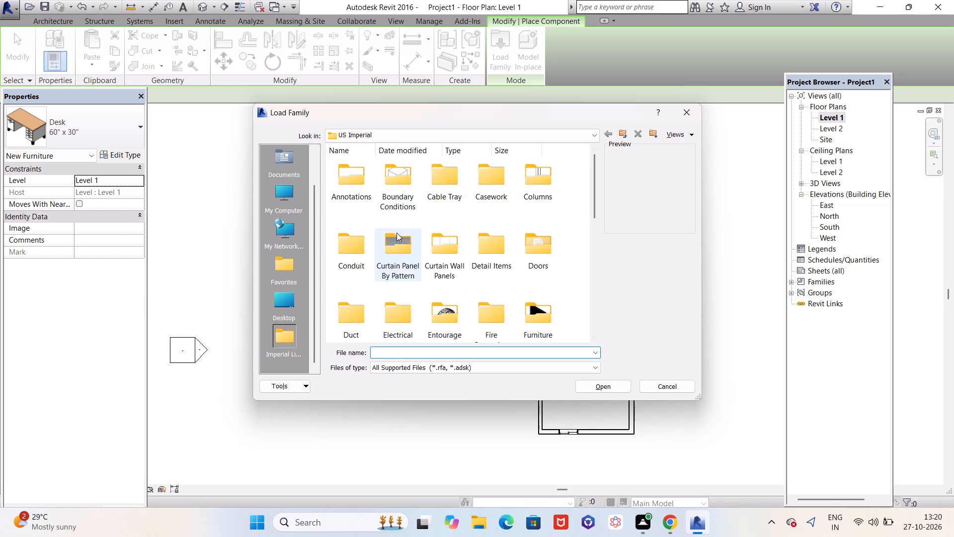
{"action": "scroll", "coordinate": [397, 234], "scroll_direction": "down", "scroll_amount": 2}
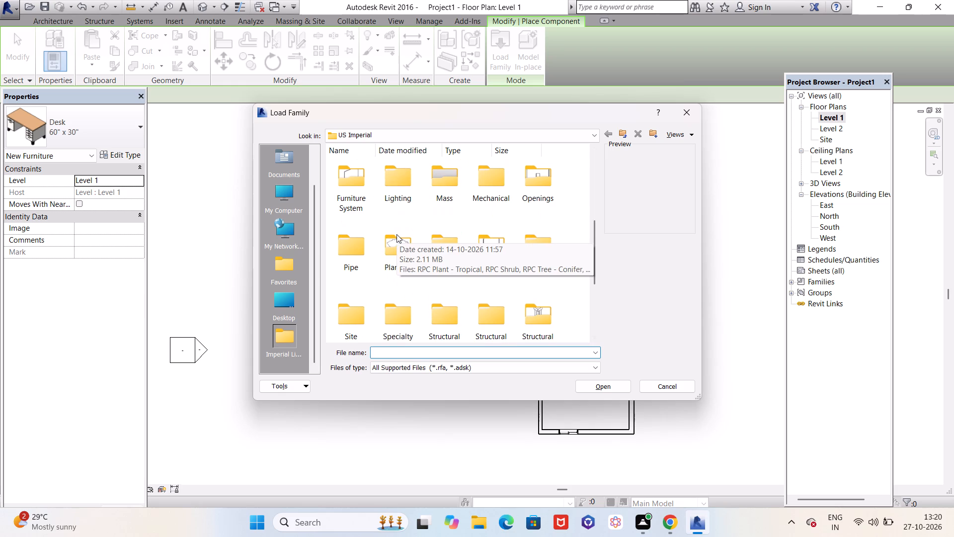
{"action": "scroll", "coordinate": [397, 234], "scroll_direction": "up", "scroll_amount": 1}
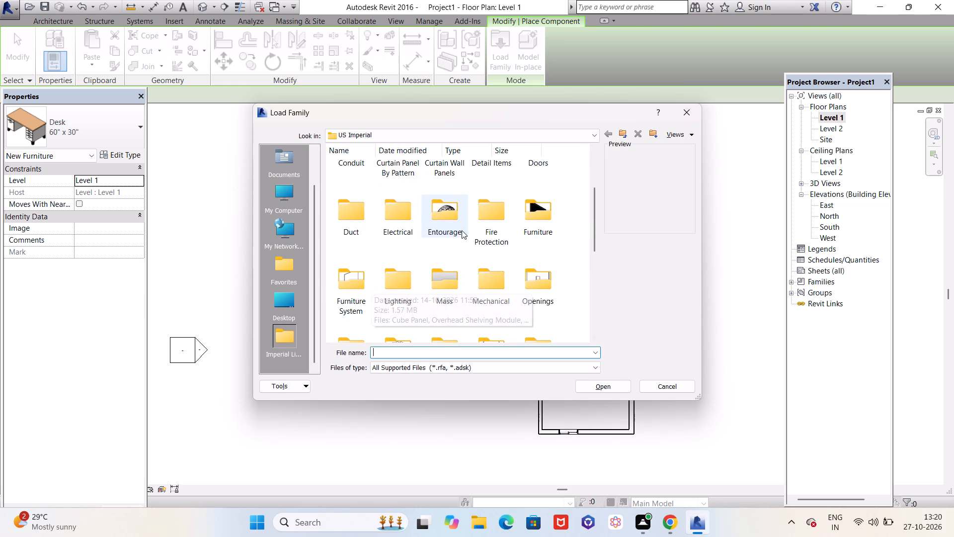
{"action": "double_click", "coordinate": [526, 217]}
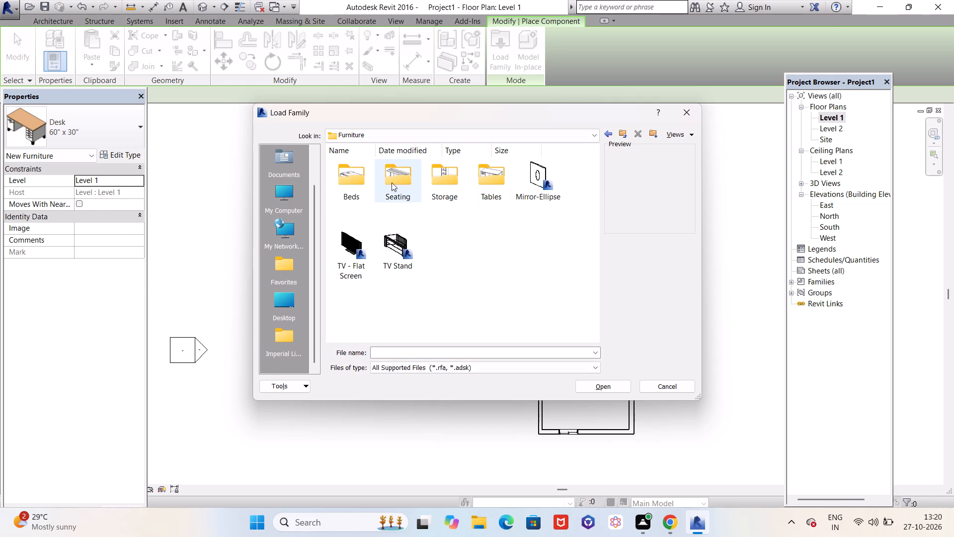
{"action": "double_click", "coordinate": [366, 179]}
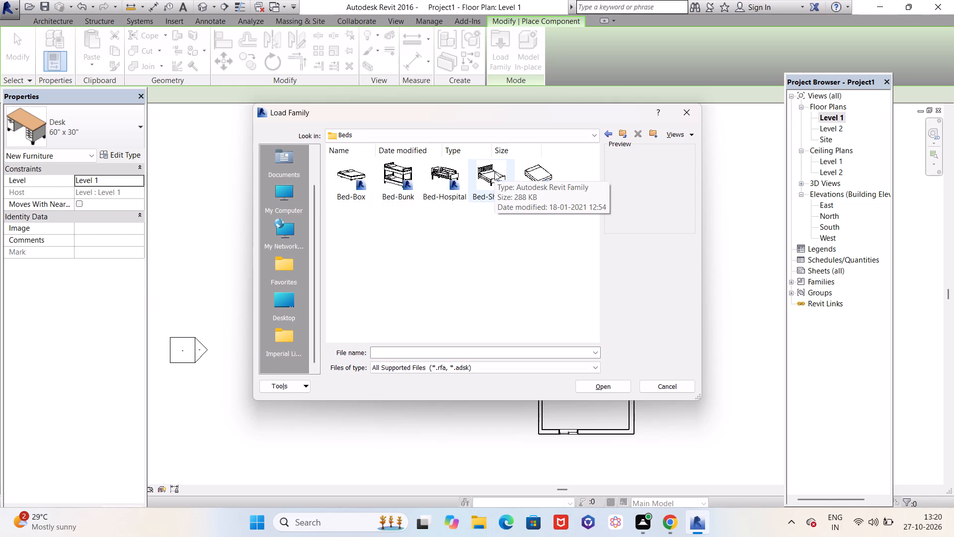
Load the Bed-Standard family and place a Double 54" x 75" bed against the northeast bedroom's north wall, about 3'-5 1/2" from the east wall.
{"action": "left_click", "coordinate": [535, 174]}
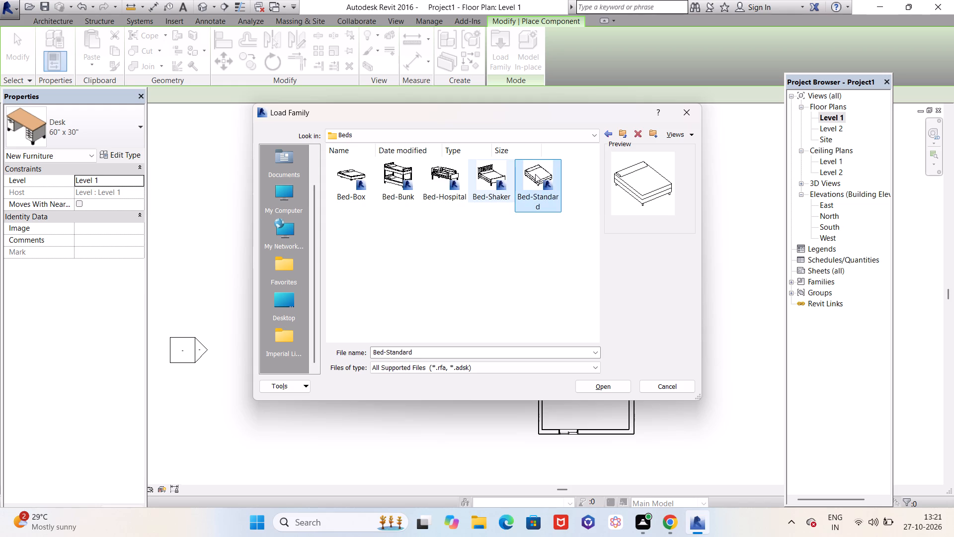
{"action": "left_click", "coordinate": [502, 179]}
{"action": "left_click", "coordinate": [553, 173]}
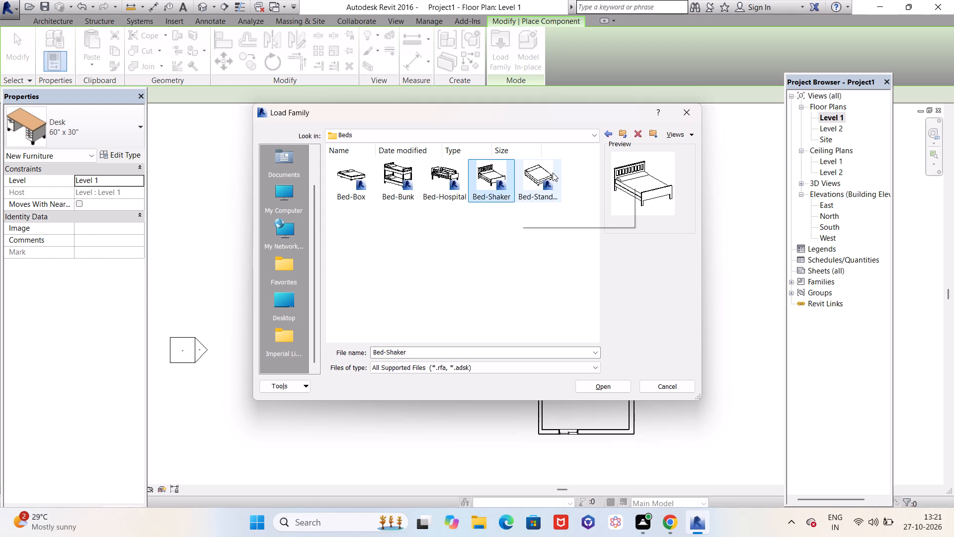
{"action": "left_click", "coordinate": [614, 387]}
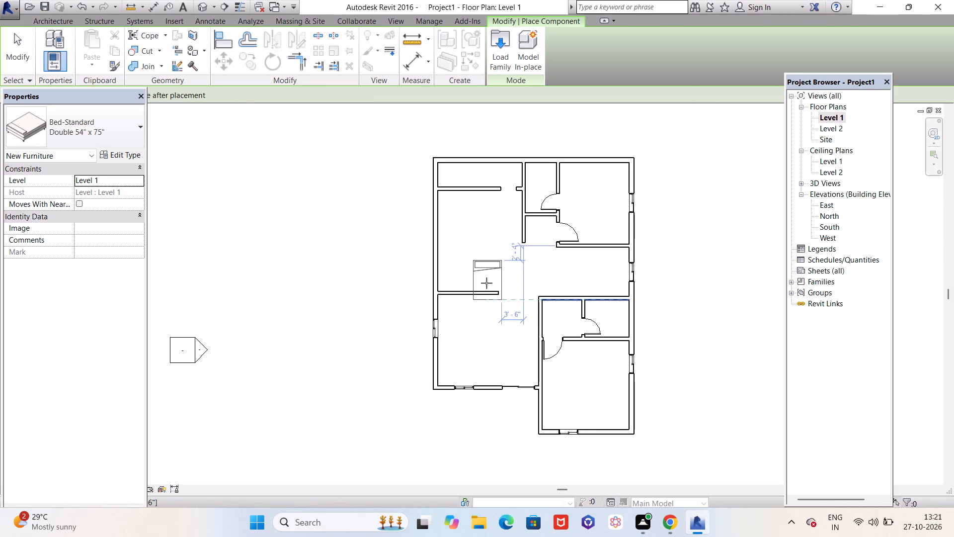
{"action": "scroll", "coordinate": [595, 190], "scroll_direction": "up", "scroll_amount": 3}
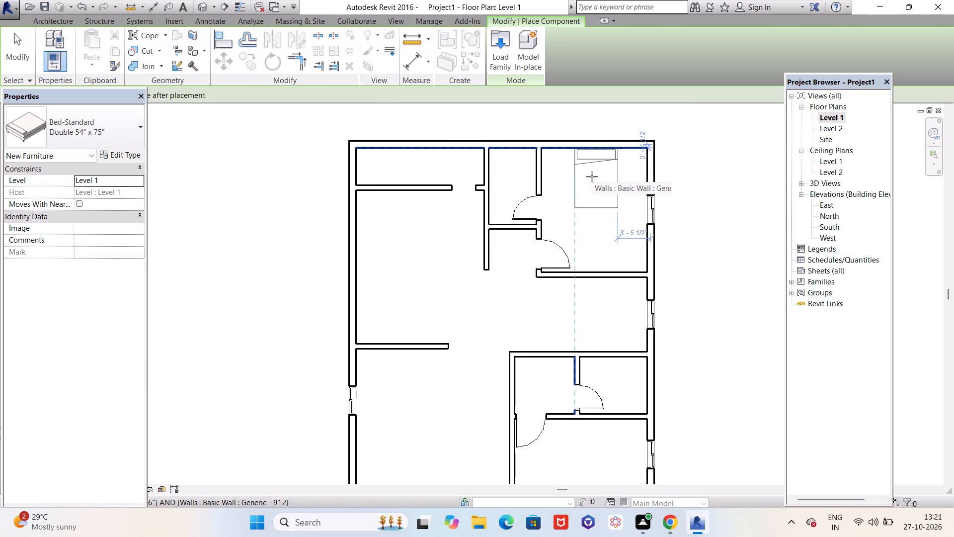
{"action": "left_click", "coordinate": [592, 177]}
Place a second double bed in the southeast bedroom, rotated with its head against the east wall, about 4'-6 1/2" from the south wall.
{"action": "scroll", "coordinate": [598, 283], "scroll_direction": "down", "scroll_amount": 5}
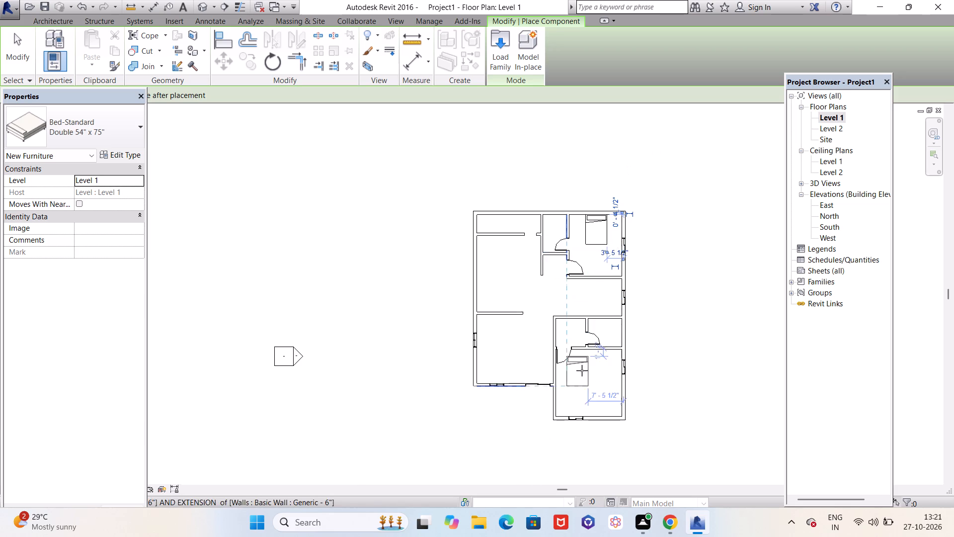
{"action": "middle_click_drag", "start_coordinate": [582, 369], "coordinate": [571, 300]}
{"action": "scroll", "coordinate": [585, 333], "scroll_direction": "up", "scroll_amount": 5}
{"action": "key", "text": "space"}
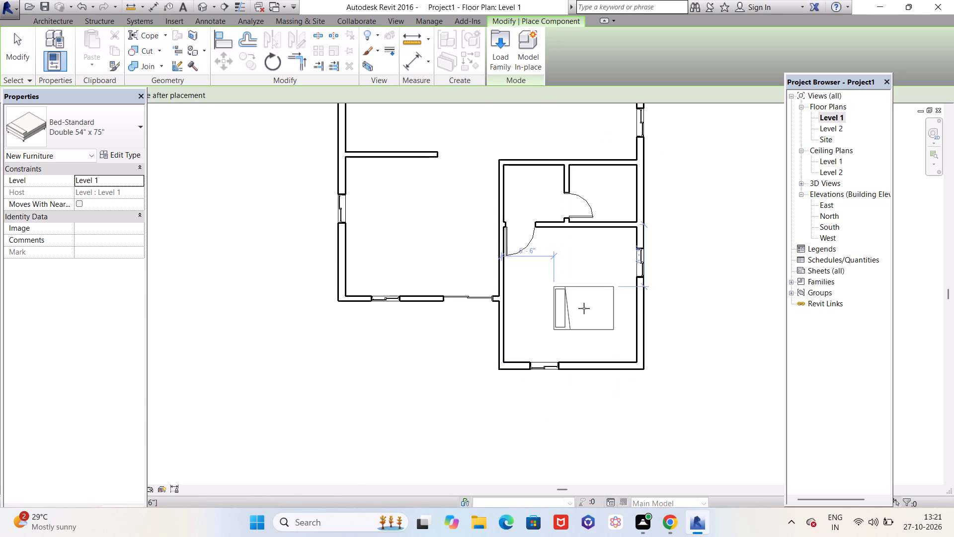
{"action": "key", "text": "space"}
{"action": "key", "text": "space"}
{"action": "key", "text": "space"}
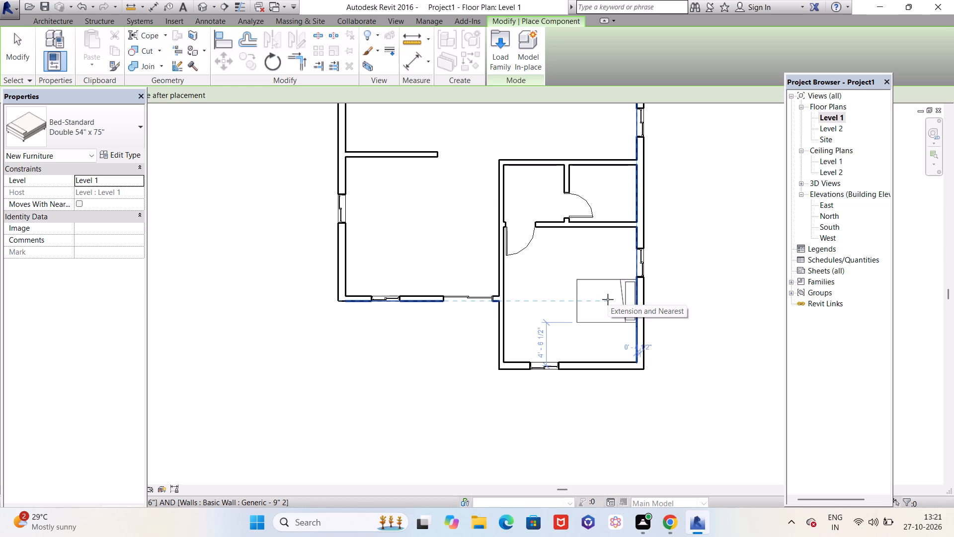
{"action": "left_click", "coordinate": [608, 299]}
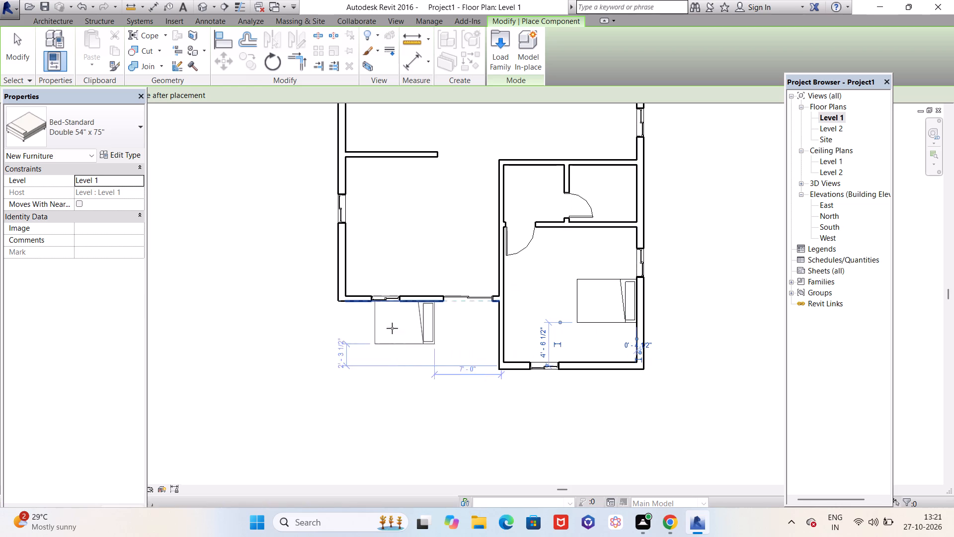
{"action": "scroll", "coordinate": [368, 340], "scroll_direction": "down", "scroll_amount": 2}
{"action": "middle_click_drag", "start_coordinate": [327, 365], "coordinate": [363, 361]}
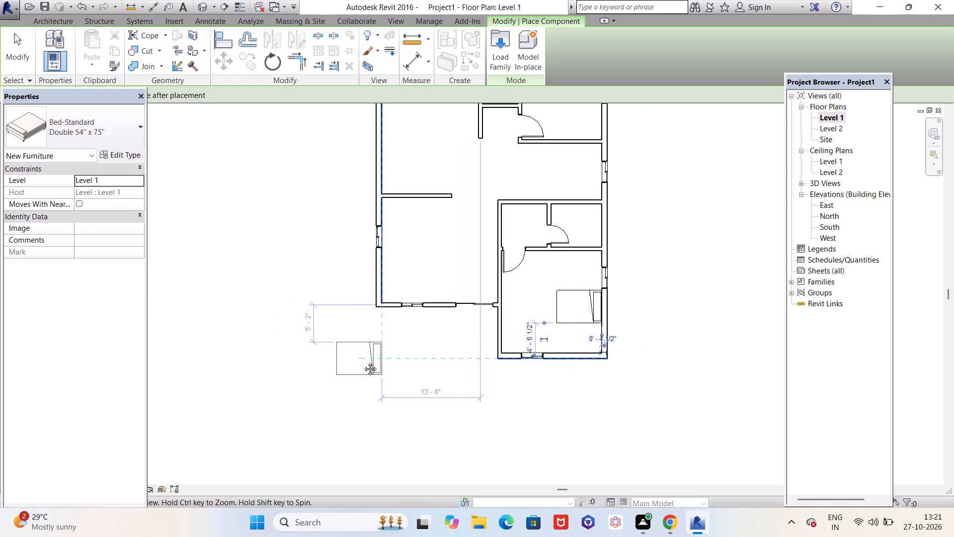
{"action": "middle_click_drag", "start_coordinate": [363, 361], "coordinate": [380, 371]}
{"action": "scroll", "coordinate": [395, 387], "scroll_direction": "down", "scroll_amount": 4}
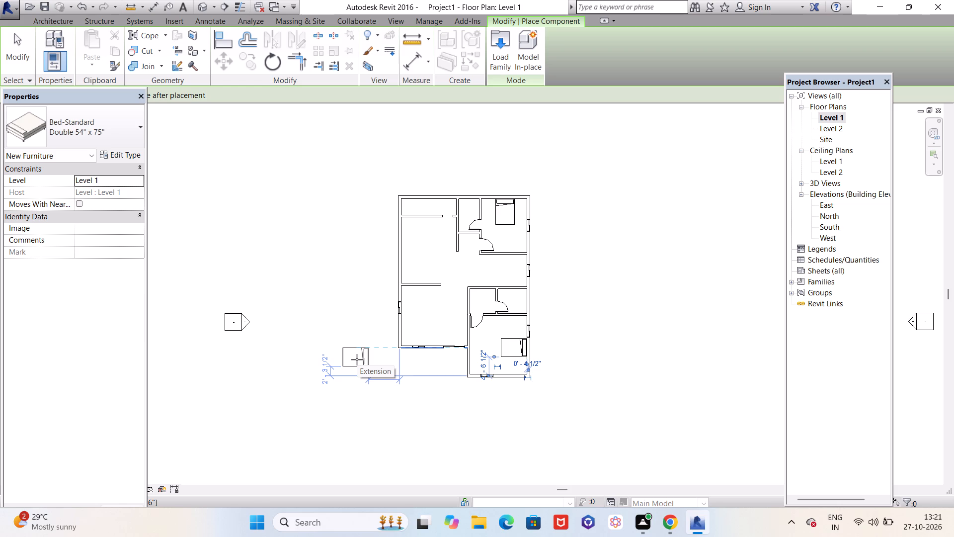
{"action": "key", "text": "Escape"}
{"action": "key", "text": "Escape"}
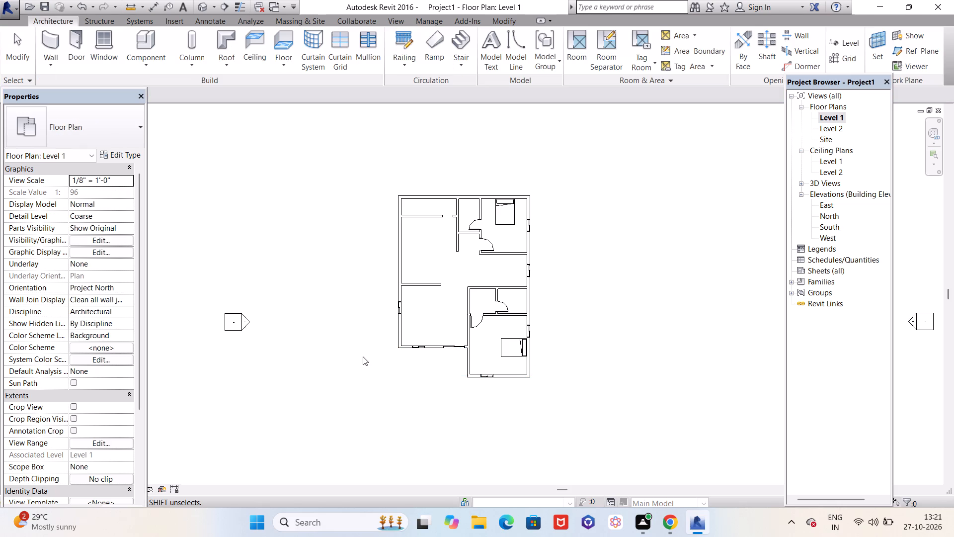
Load the Sofa-Corbu family from the US Imperial library's Furniture > Seating folder for component placement.
{"action": "scroll", "coordinate": [445, 252], "scroll_direction": "up", "scroll_amount": 3}
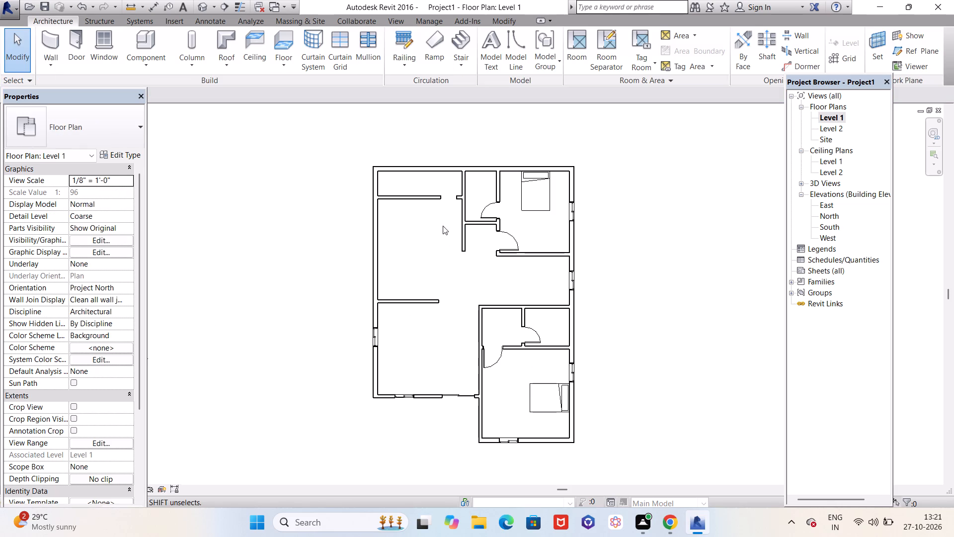
{"action": "left_click", "coordinate": [137, 43]}
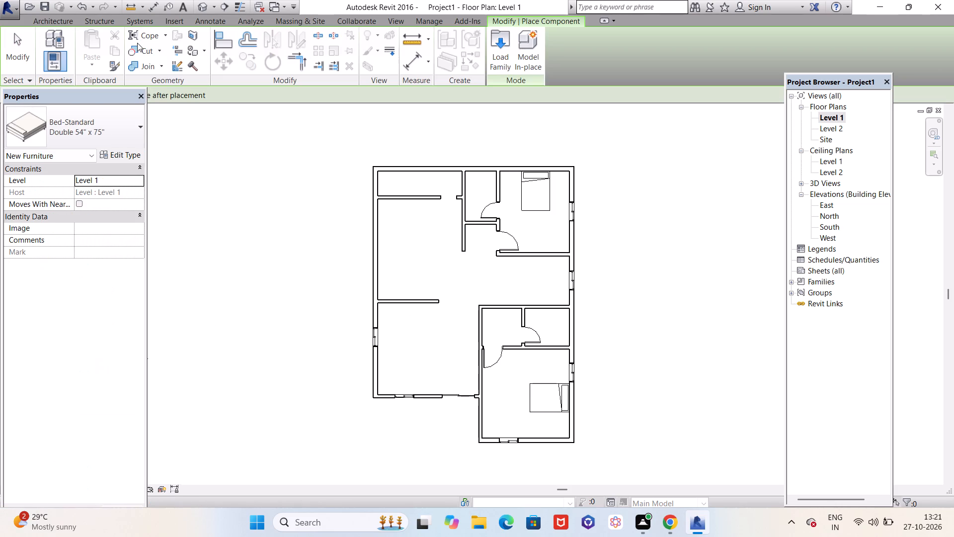
{"action": "left_click", "coordinate": [501, 44]}
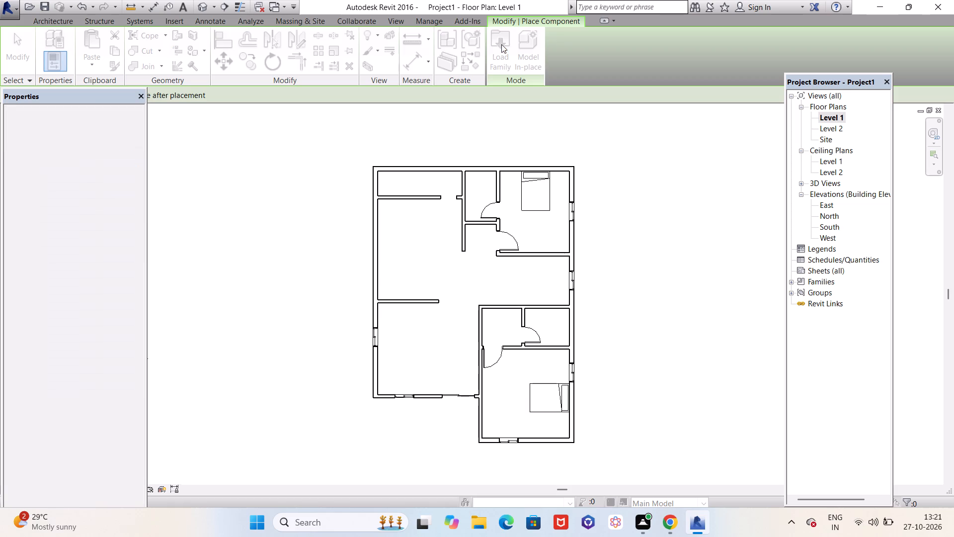
{"action": "scroll", "coordinate": [455, 237], "scroll_direction": "down", "scroll_amount": 1}
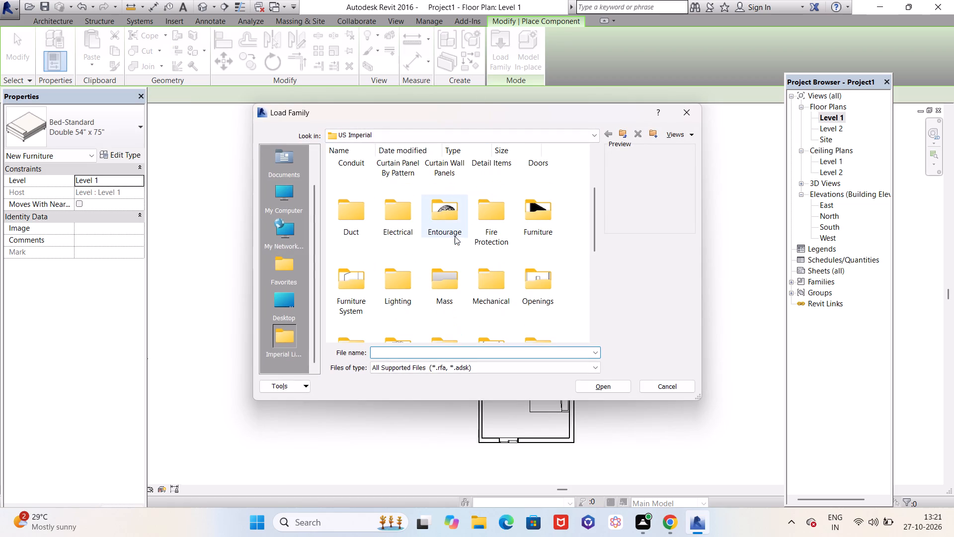
{"action": "double_click", "coordinate": [533, 214]}
{"action": "left_click", "coordinate": [397, 188]}
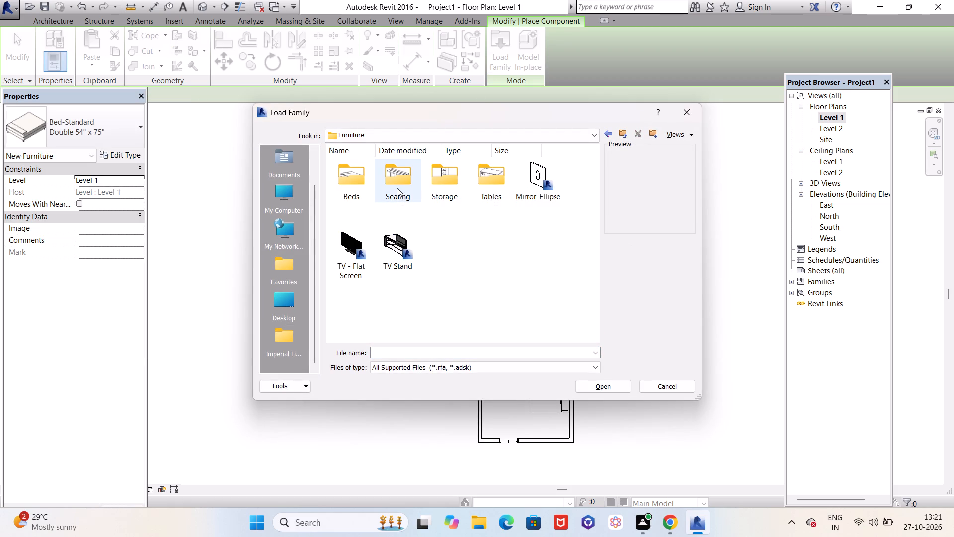
{"action": "left_click", "coordinate": [397, 188]}
{"action": "scroll", "coordinate": [397, 188], "scroll_direction": "down", "scroll_amount": 3}
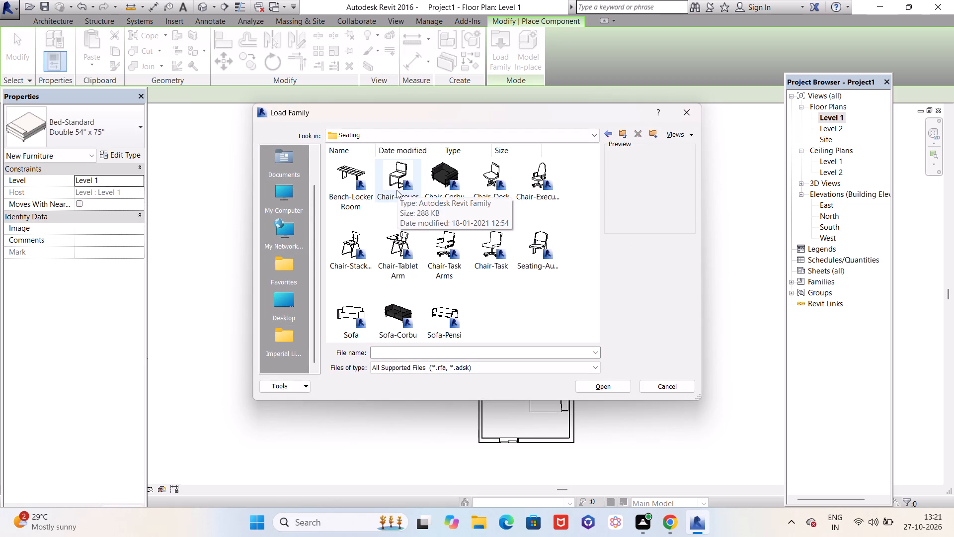
{"action": "left_click", "coordinate": [399, 314]}
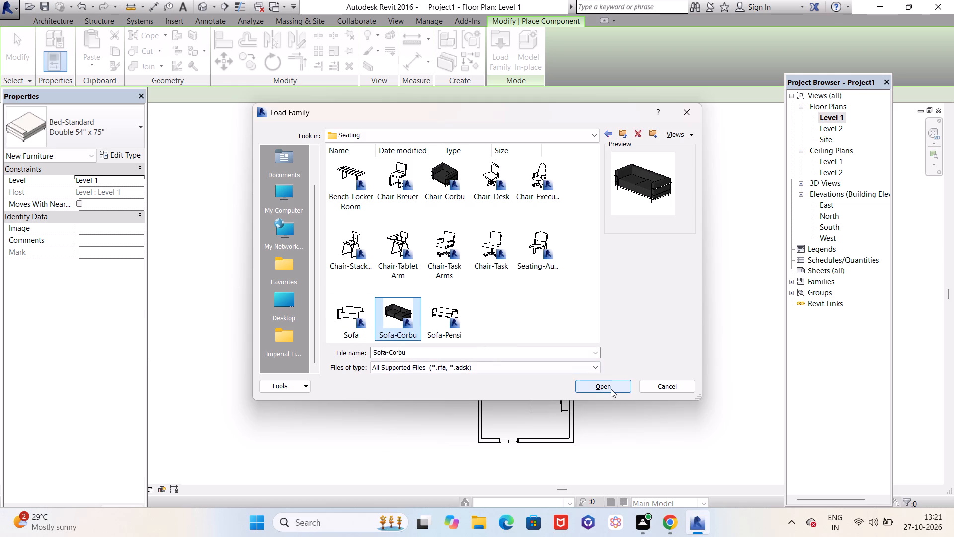
{"action": "left_click", "coordinate": [611, 389]}
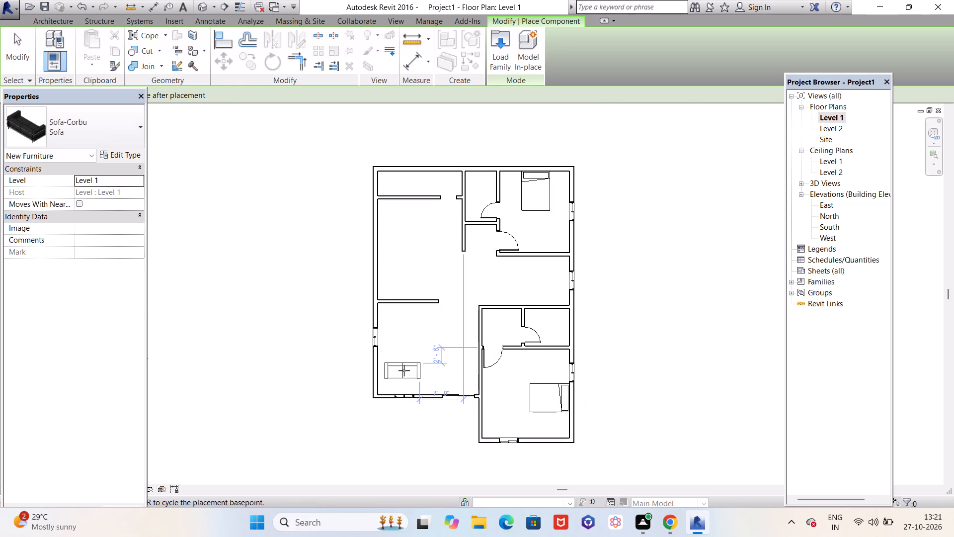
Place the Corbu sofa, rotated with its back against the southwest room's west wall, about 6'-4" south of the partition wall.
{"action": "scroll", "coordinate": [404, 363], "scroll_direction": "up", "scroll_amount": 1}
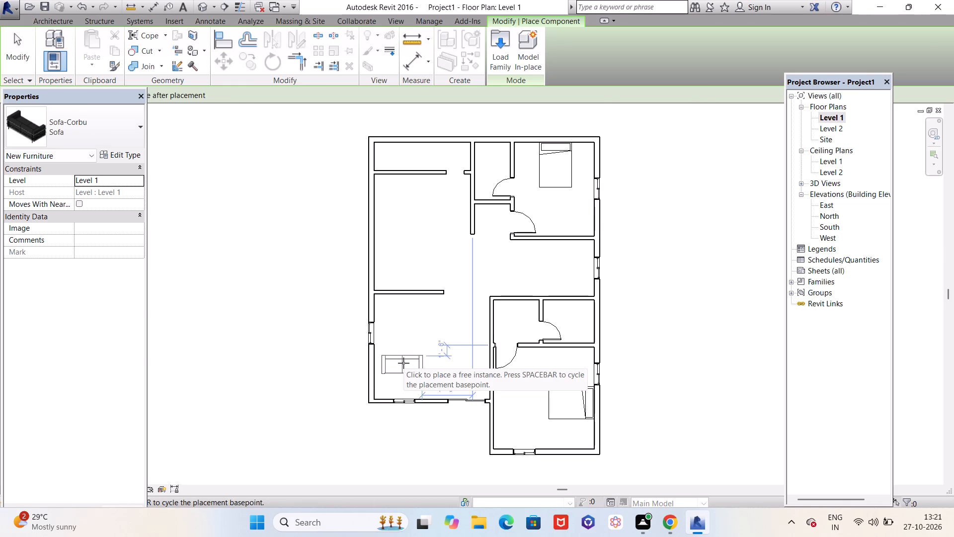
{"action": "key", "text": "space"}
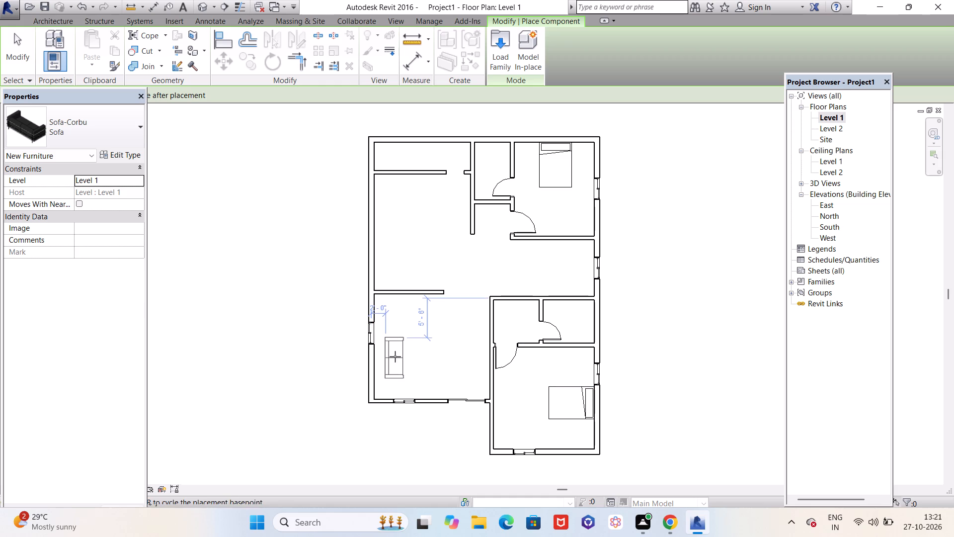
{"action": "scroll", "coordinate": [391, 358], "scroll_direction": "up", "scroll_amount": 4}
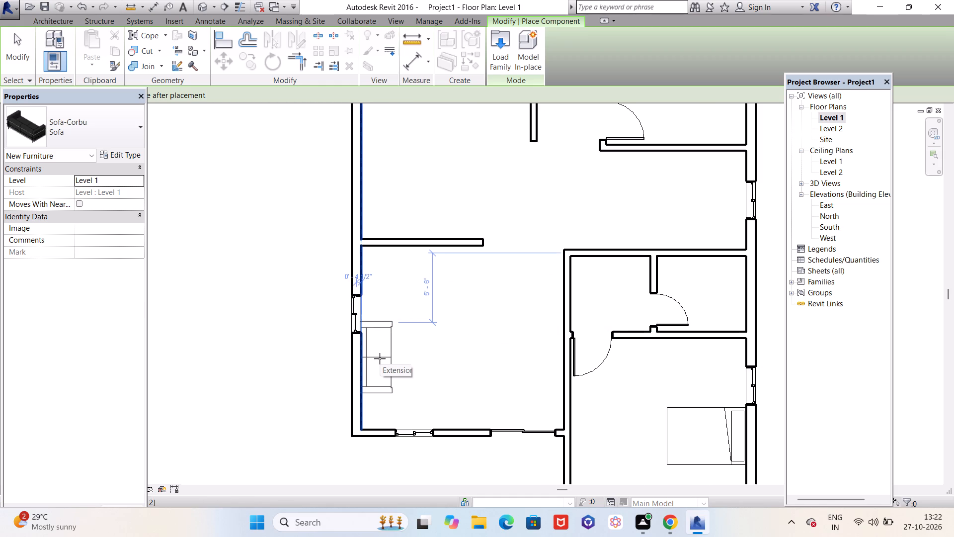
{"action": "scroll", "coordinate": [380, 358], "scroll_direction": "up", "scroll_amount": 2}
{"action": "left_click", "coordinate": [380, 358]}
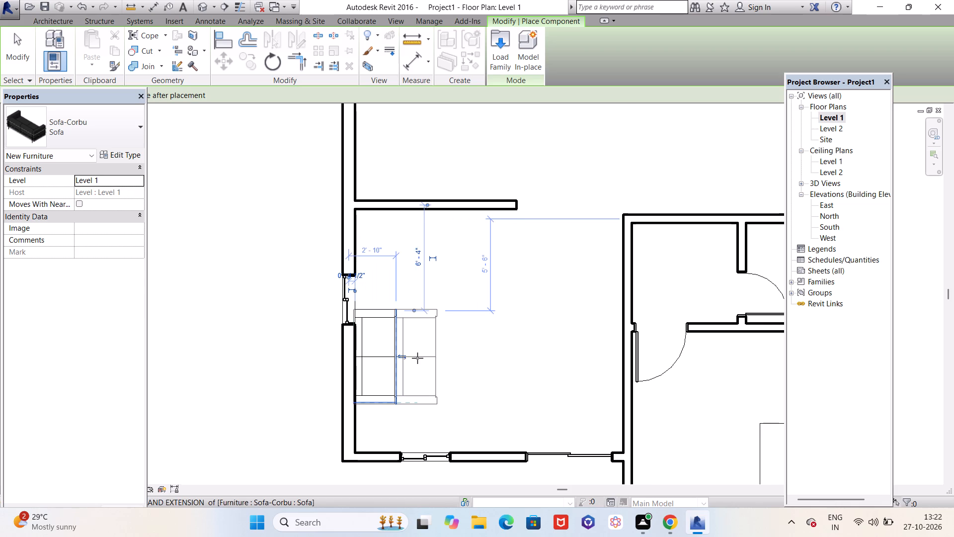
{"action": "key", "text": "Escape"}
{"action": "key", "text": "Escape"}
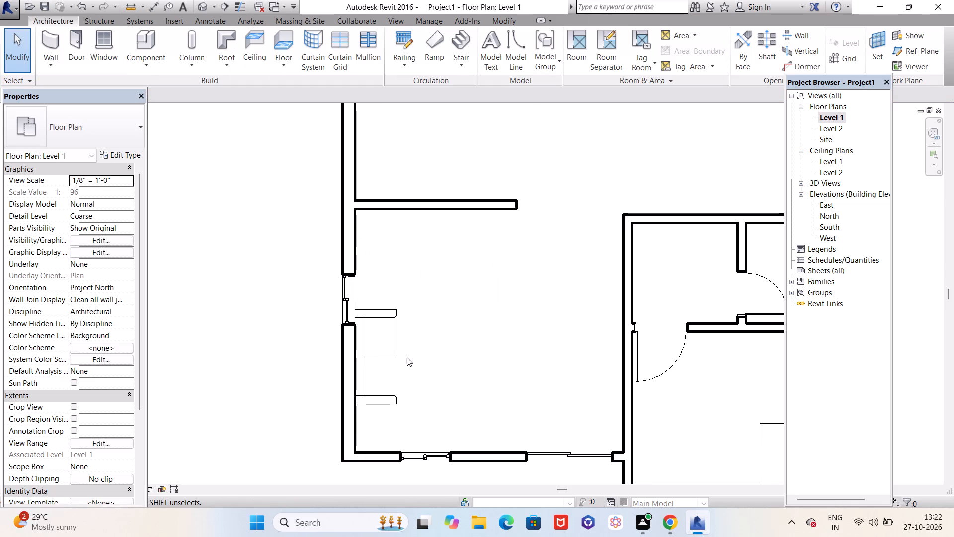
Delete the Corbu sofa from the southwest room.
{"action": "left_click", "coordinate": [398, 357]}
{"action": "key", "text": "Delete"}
Compare the sofa families in the US Imperial library's Furniture > Seating folder and load Sofa-Pensi for component placement.
{"action": "left_click", "coordinate": [138, 38]}
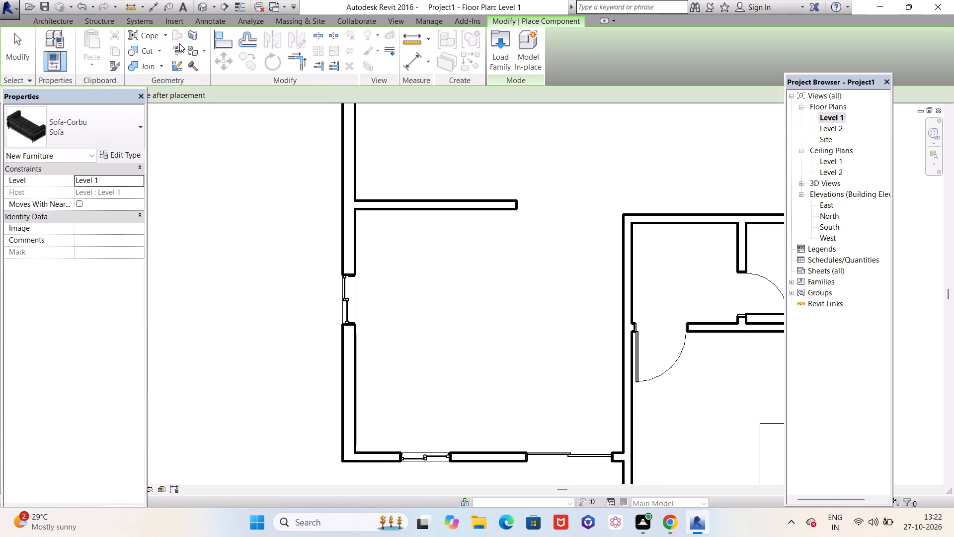
{"action": "left_click", "coordinate": [498, 47]}
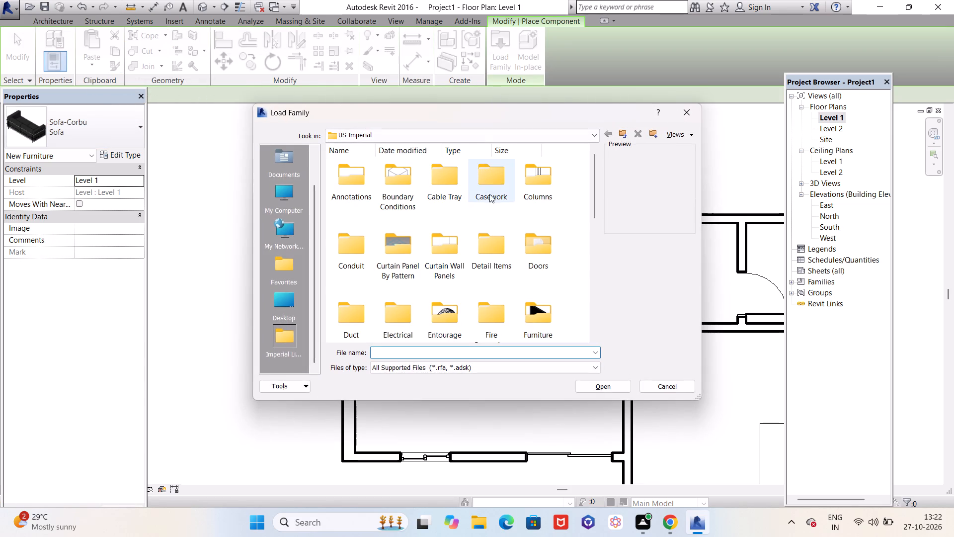
{"action": "double_click", "coordinate": [539, 298]}
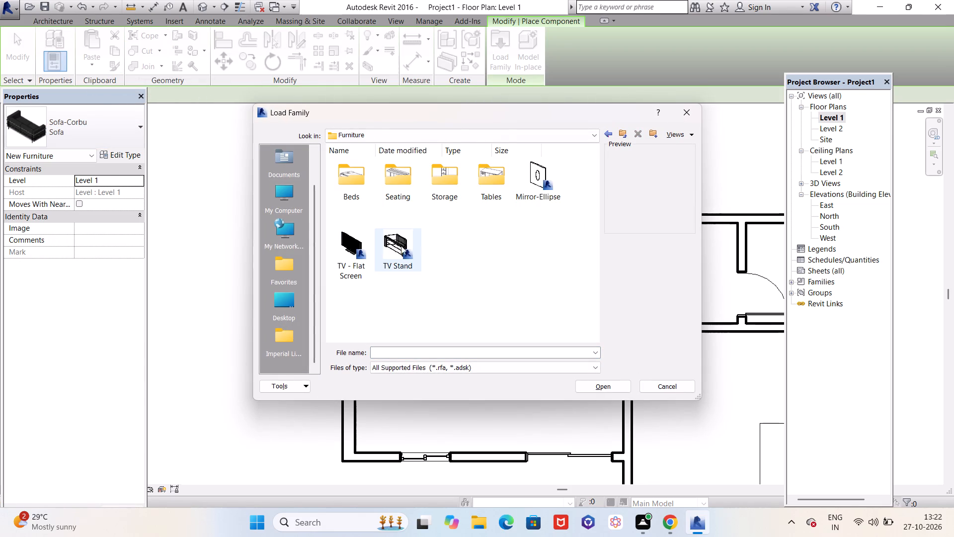
{"action": "double_click", "coordinate": [399, 183]}
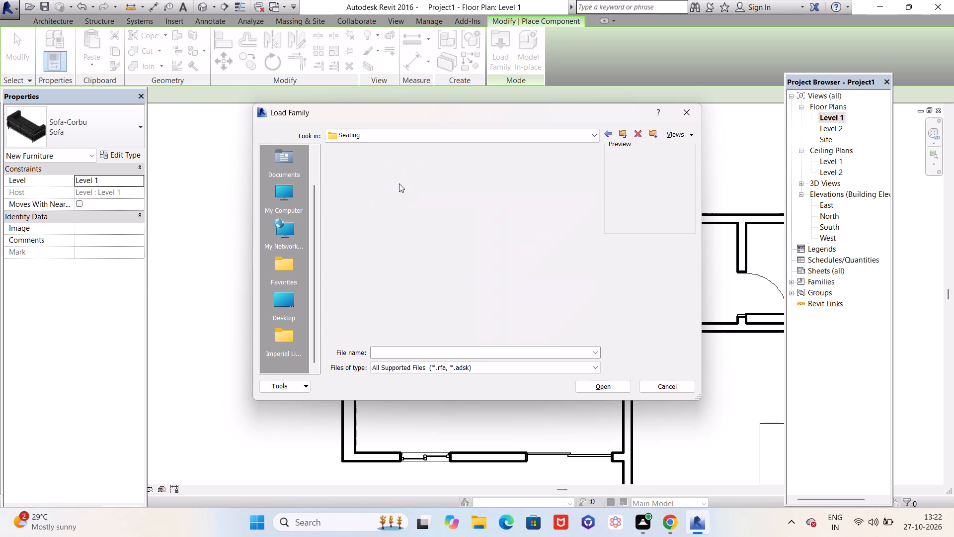
{"action": "scroll", "coordinate": [435, 227], "scroll_direction": "down", "scroll_amount": 3}
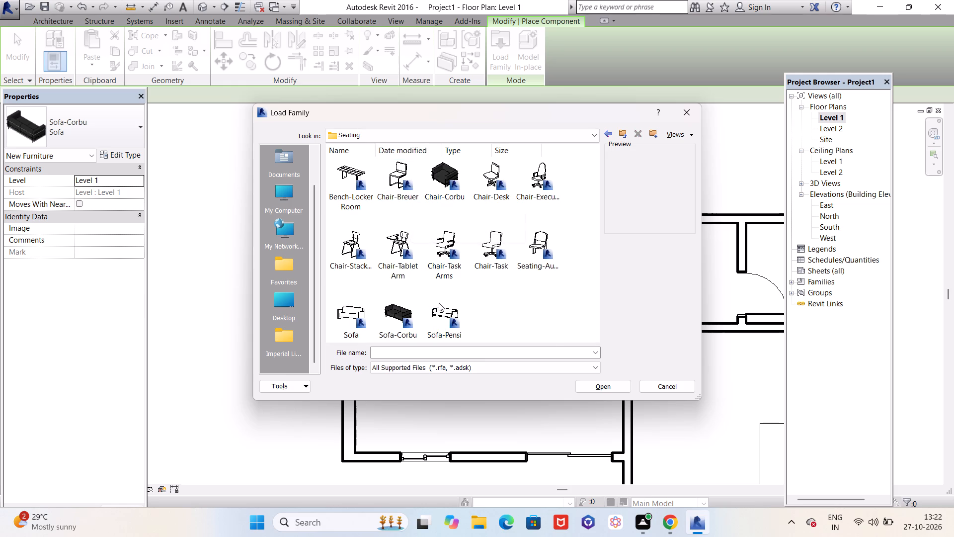
{"action": "left_click", "coordinate": [452, 314]}
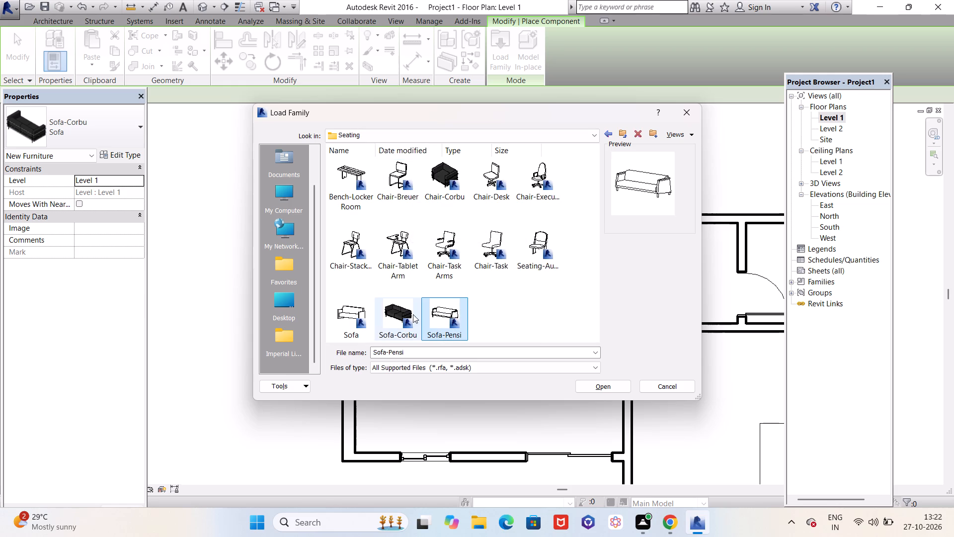
{"action": "left_click", "coordinate": [399, 313]}
{"action": "left_click", "coordinate": [358, 317]}
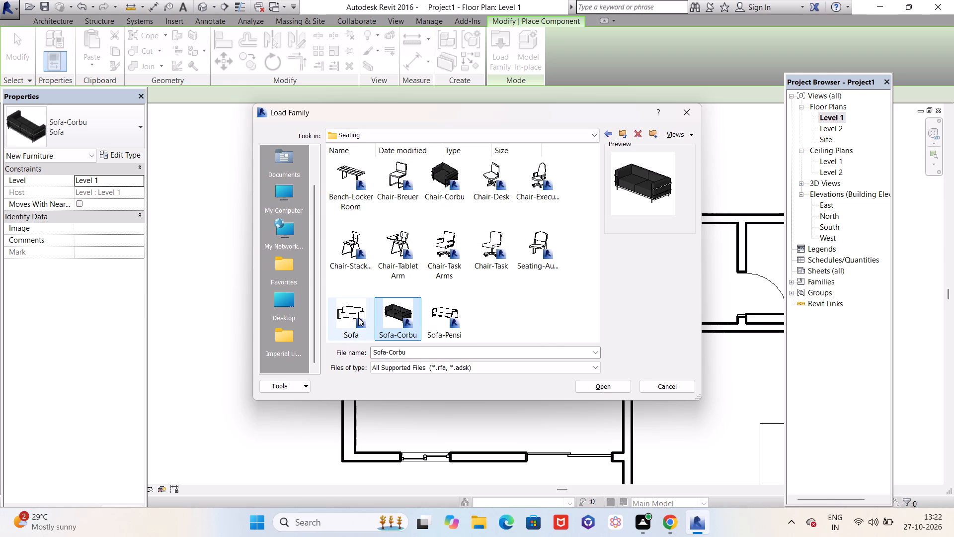
{"action": "left_click", "coordinate": [397, 314]}
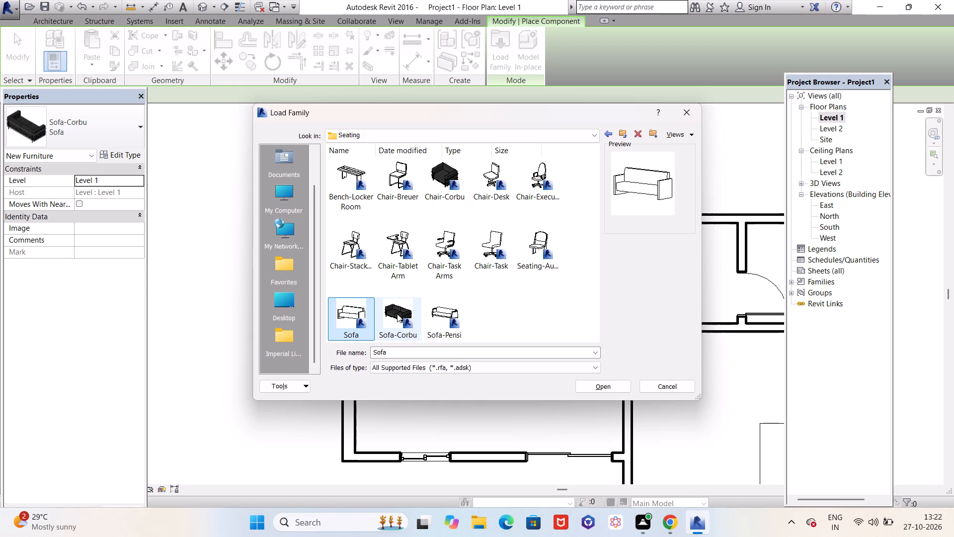
{"action": "left_click", "coordinate": [433, 169]}
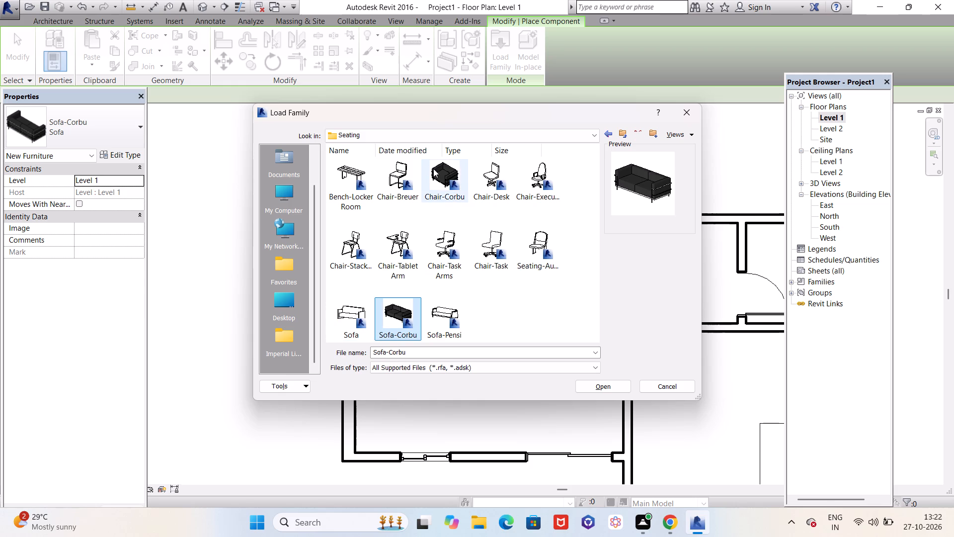
{"action": "left_click", "coordinate": [398, 315]}
{"action": "left_click", "coordinate": [446, 312]}
{"action": "left_click", "coordinate": [350, 315]}
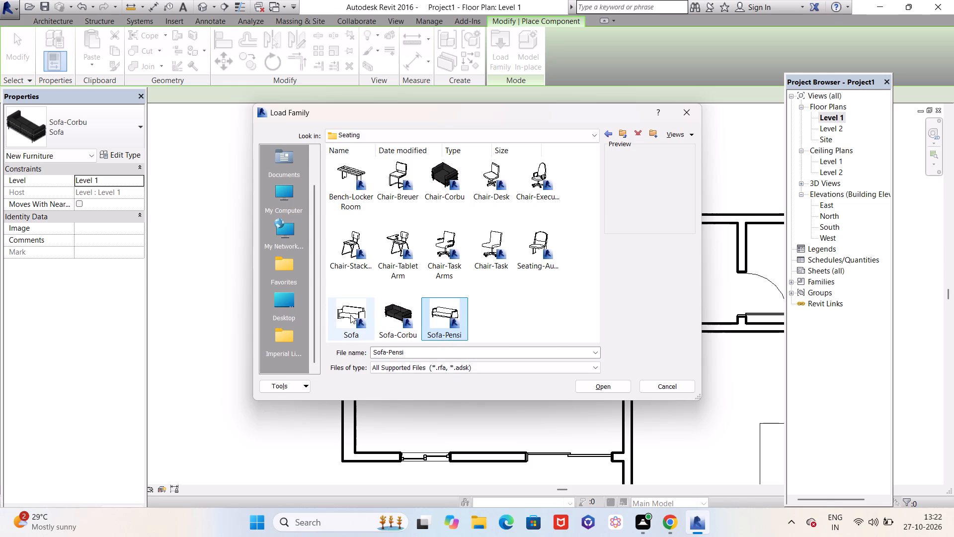
{"action": "left_click", "coordinate": [459, 314]}
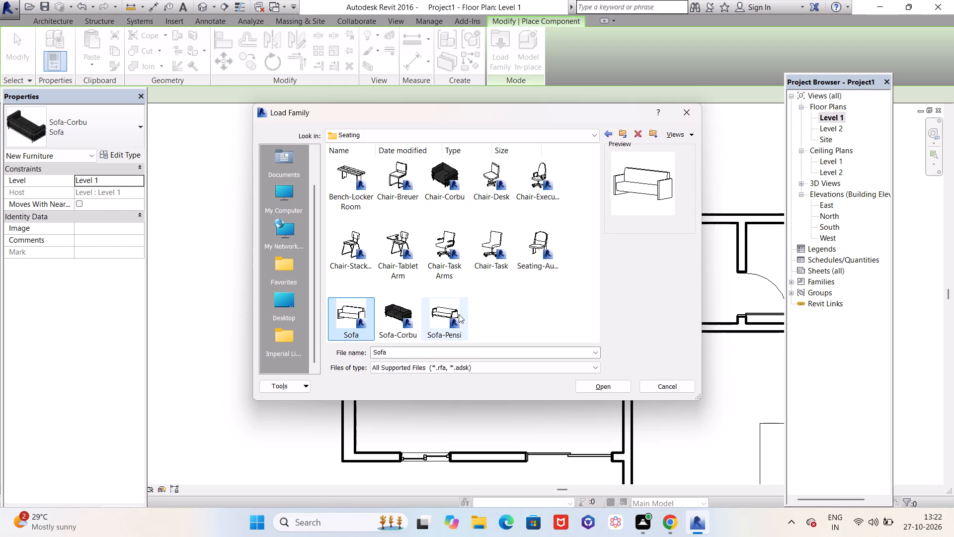
{"action": "left_click", "coordinate": [595, 387]}
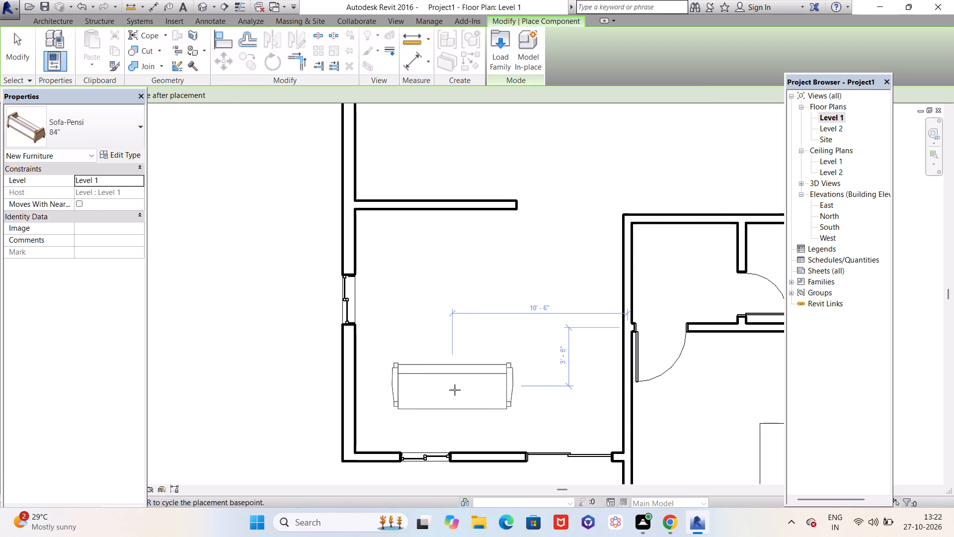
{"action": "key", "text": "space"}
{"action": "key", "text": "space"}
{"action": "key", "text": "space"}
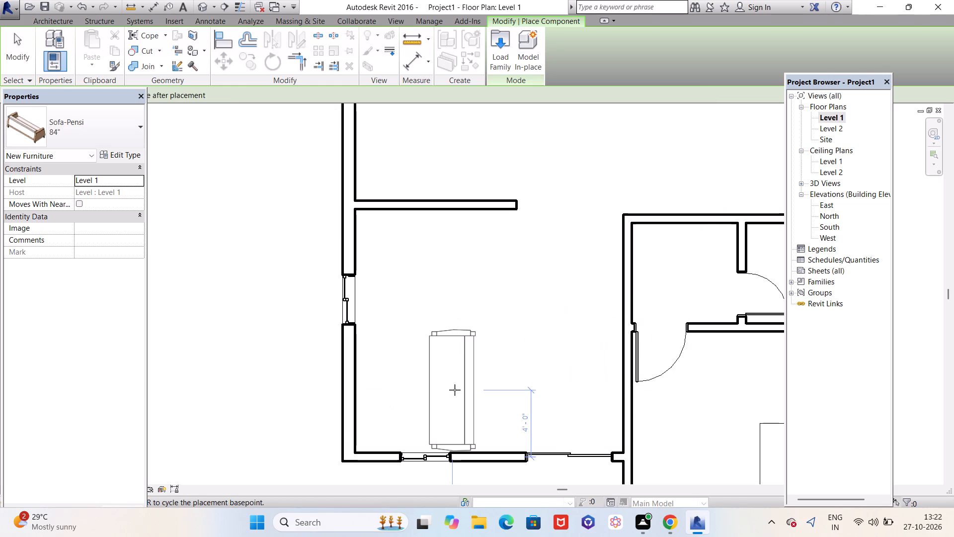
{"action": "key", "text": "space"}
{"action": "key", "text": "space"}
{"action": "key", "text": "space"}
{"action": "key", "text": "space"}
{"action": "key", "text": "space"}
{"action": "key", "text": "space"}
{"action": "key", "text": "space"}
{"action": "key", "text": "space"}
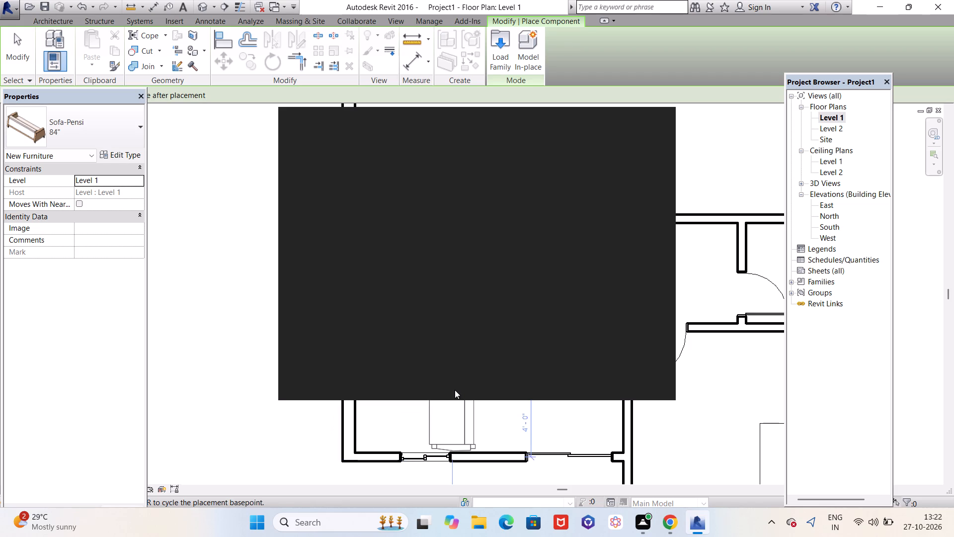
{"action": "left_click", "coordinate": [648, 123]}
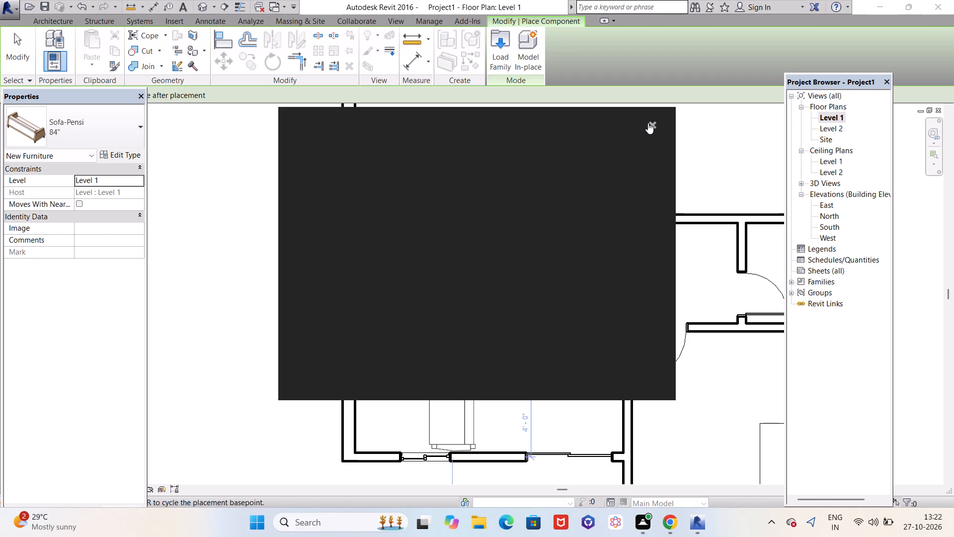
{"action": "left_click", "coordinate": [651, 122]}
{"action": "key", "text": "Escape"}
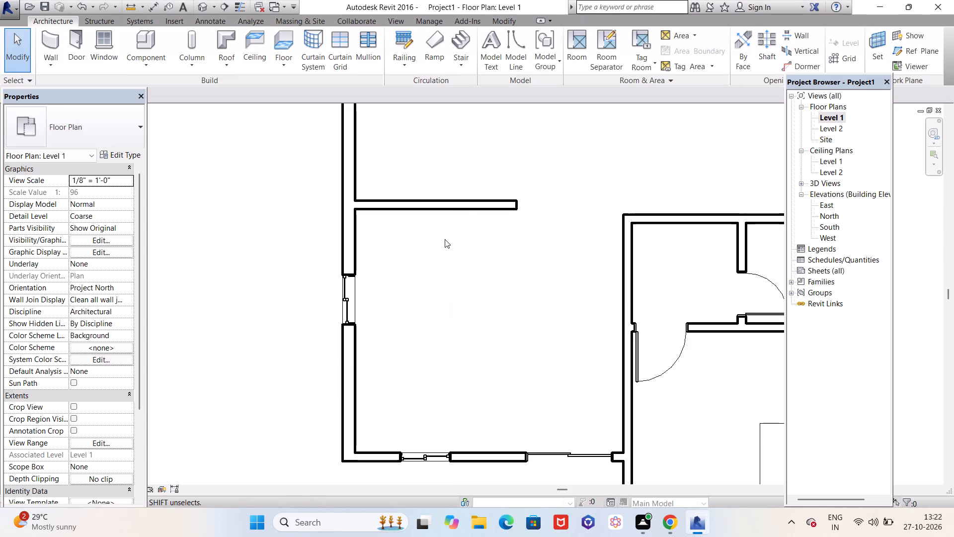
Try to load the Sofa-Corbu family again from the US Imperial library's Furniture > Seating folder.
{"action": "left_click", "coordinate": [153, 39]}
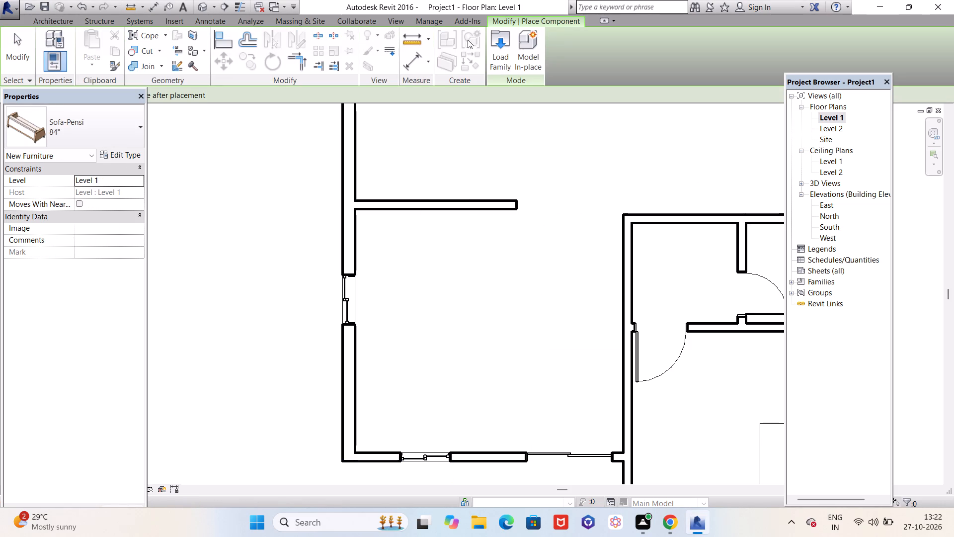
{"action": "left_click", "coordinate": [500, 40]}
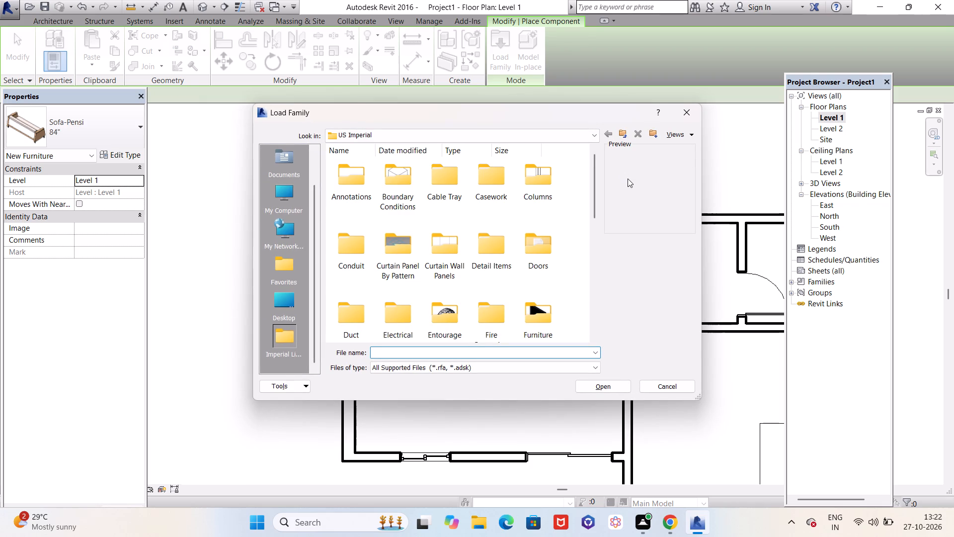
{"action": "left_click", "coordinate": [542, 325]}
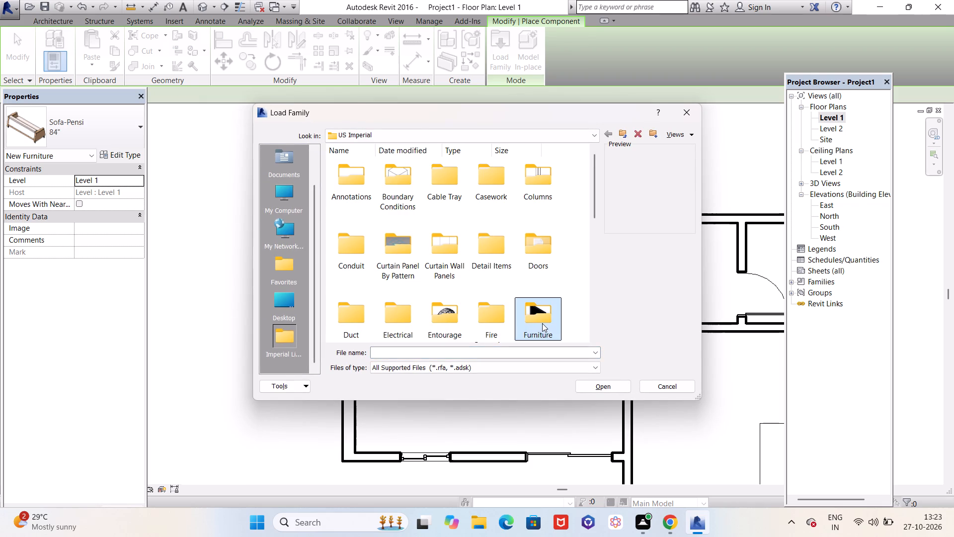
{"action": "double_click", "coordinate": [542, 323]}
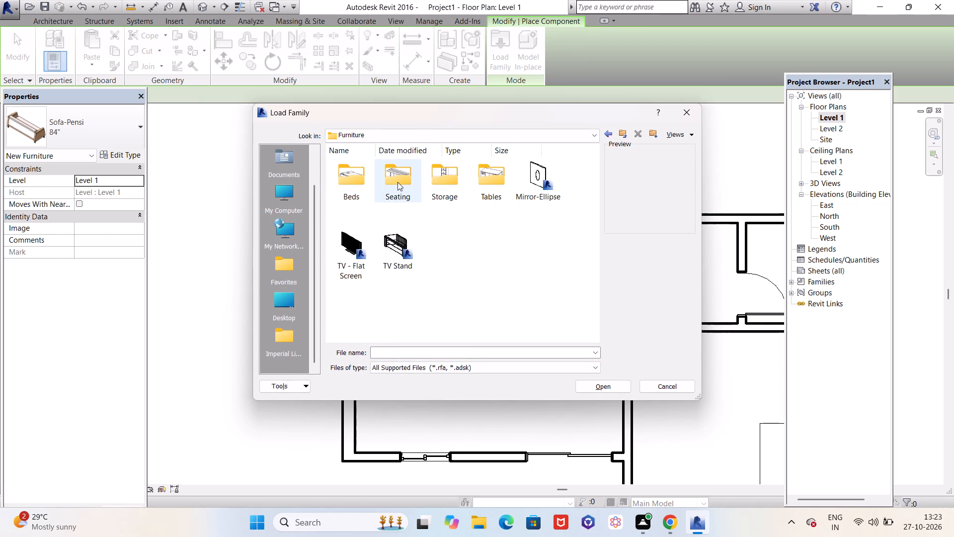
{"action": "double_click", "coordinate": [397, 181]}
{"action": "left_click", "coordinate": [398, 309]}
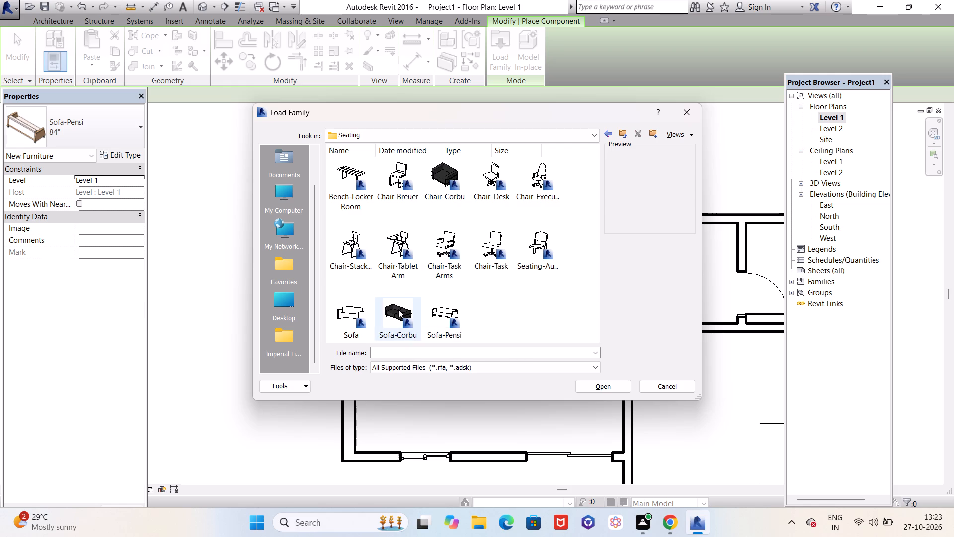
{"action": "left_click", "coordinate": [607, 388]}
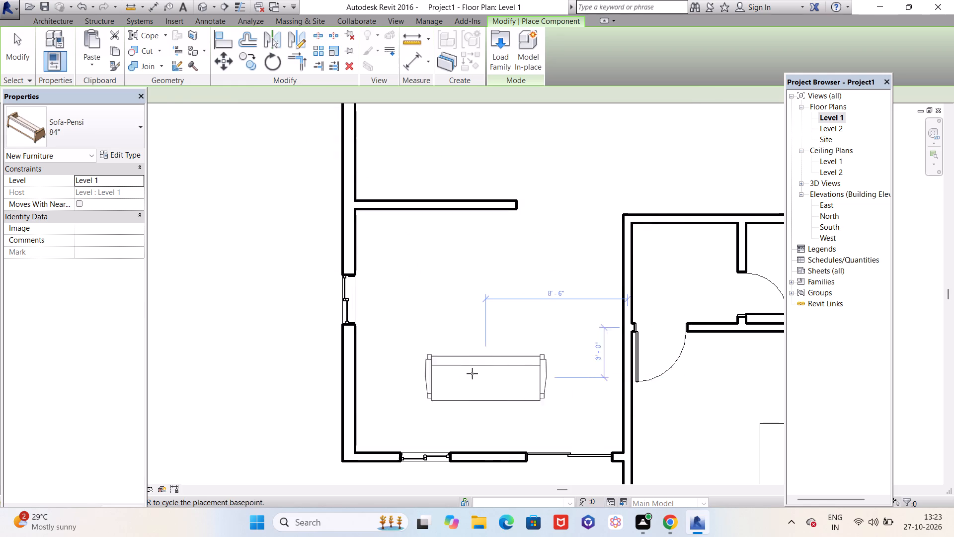
Place a Sofa-Corbu just south of the southwest room's west window, back to the west wall, about 6'-6" south of the adjoining room's north wall line.
{"action": "left_click", "coordinate": [112, 117]}
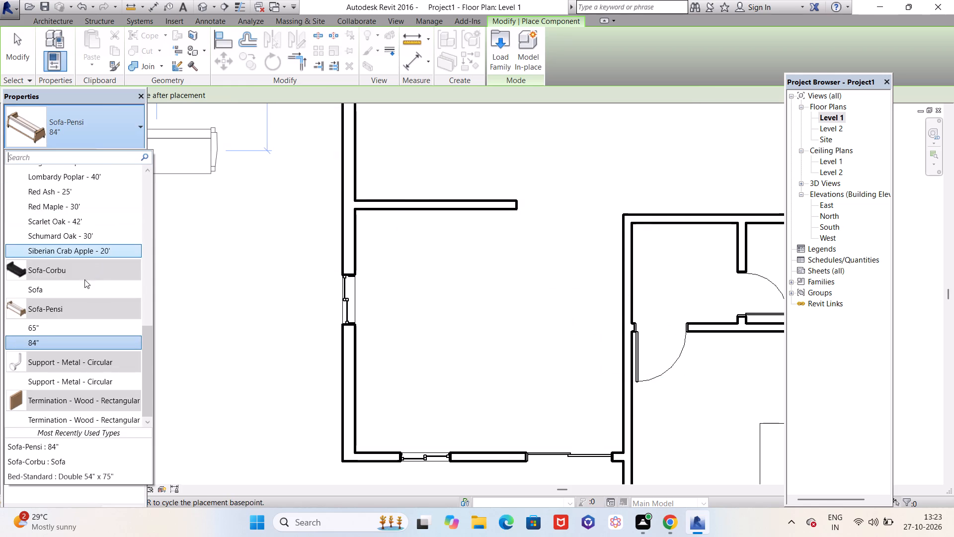
{"action": "left_click", "coordinate": [28, 285]}
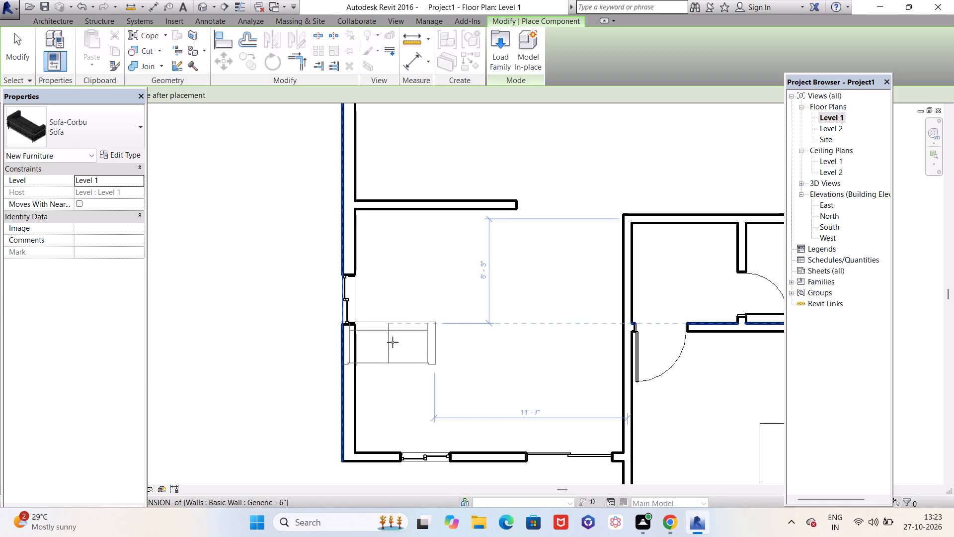
{"action": "key", "text": "space"}
{"action": "key", "text": "space"}
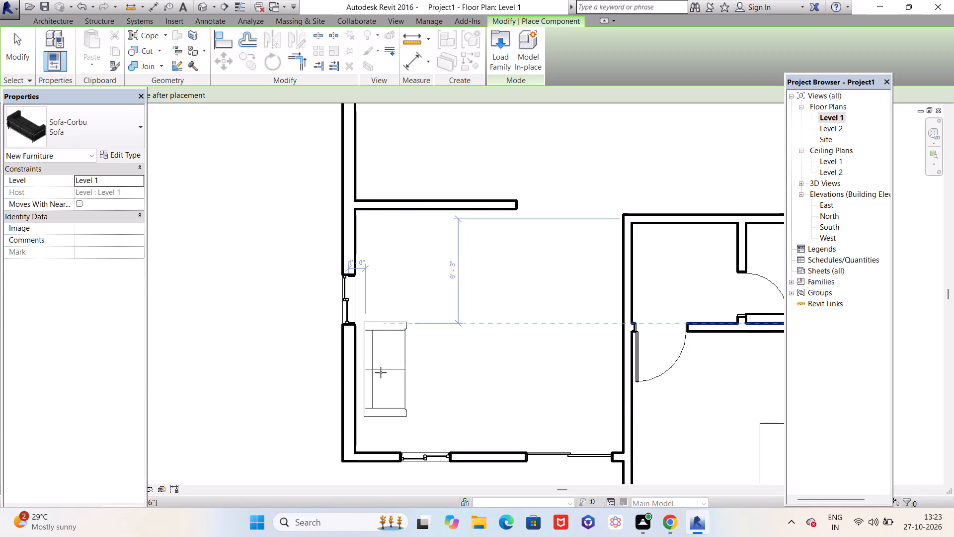
{"action": "scroll", "coordinate": [380, 379], "scroll_direction": "up", "scroll_amount": 4}
{"action": "middle_click_drag", "start_coordinate": [380, 378], "coordinate": [414, 270]}
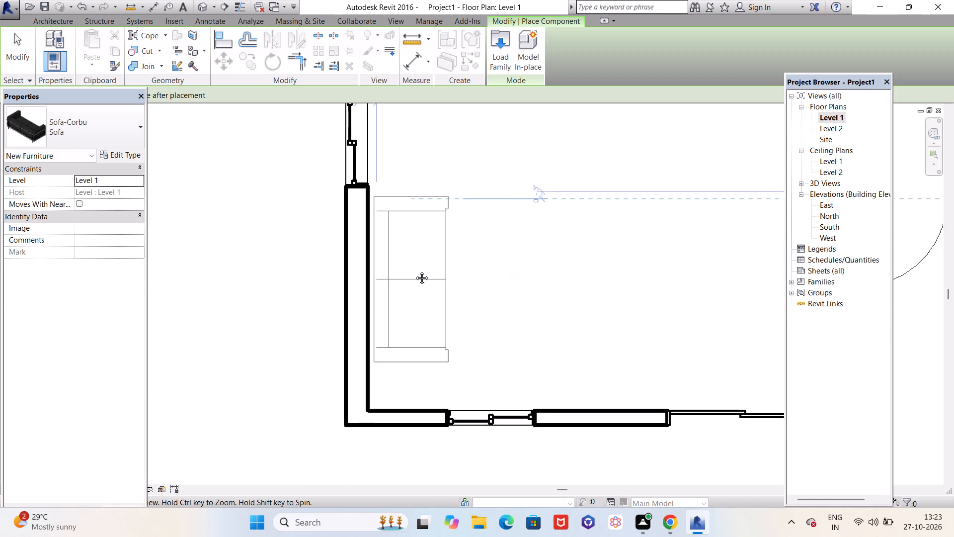
{"action": "middle_click_drag", "start_coordinate": [414, 270], "coordinate": [421, 248]}
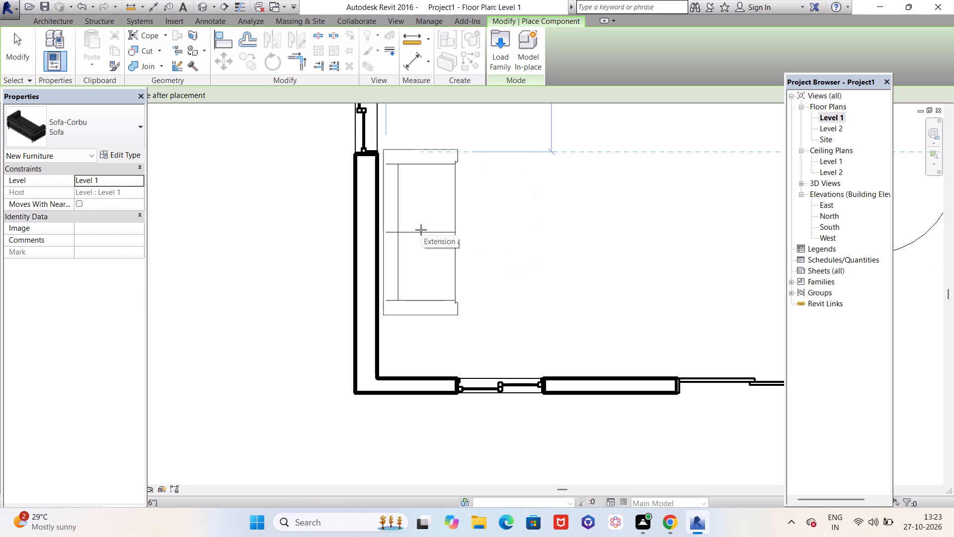
{"action": "left_click", "coordinate": [421, 230]}
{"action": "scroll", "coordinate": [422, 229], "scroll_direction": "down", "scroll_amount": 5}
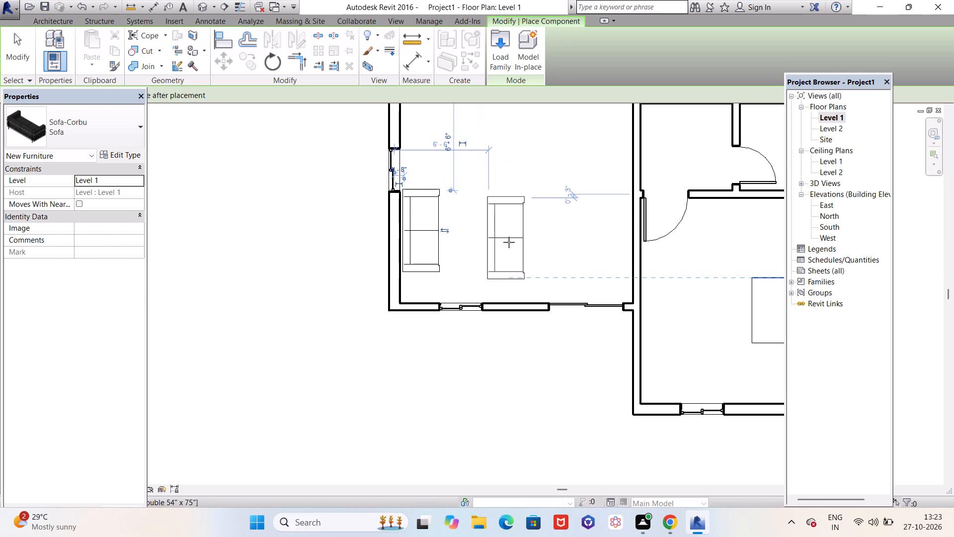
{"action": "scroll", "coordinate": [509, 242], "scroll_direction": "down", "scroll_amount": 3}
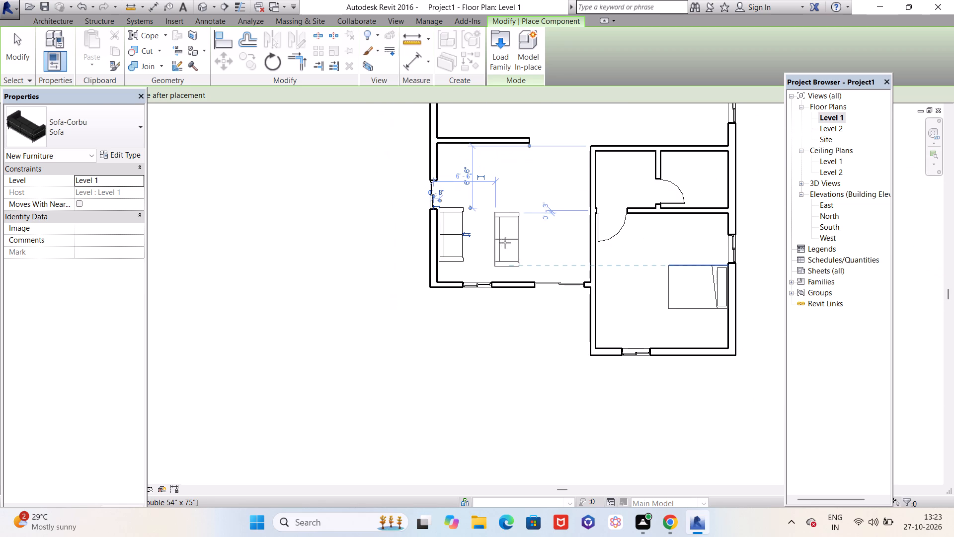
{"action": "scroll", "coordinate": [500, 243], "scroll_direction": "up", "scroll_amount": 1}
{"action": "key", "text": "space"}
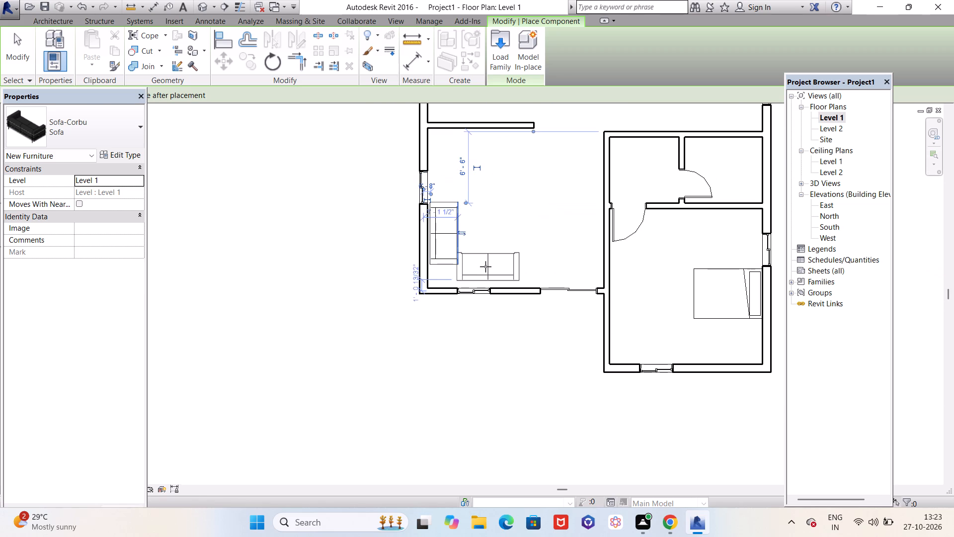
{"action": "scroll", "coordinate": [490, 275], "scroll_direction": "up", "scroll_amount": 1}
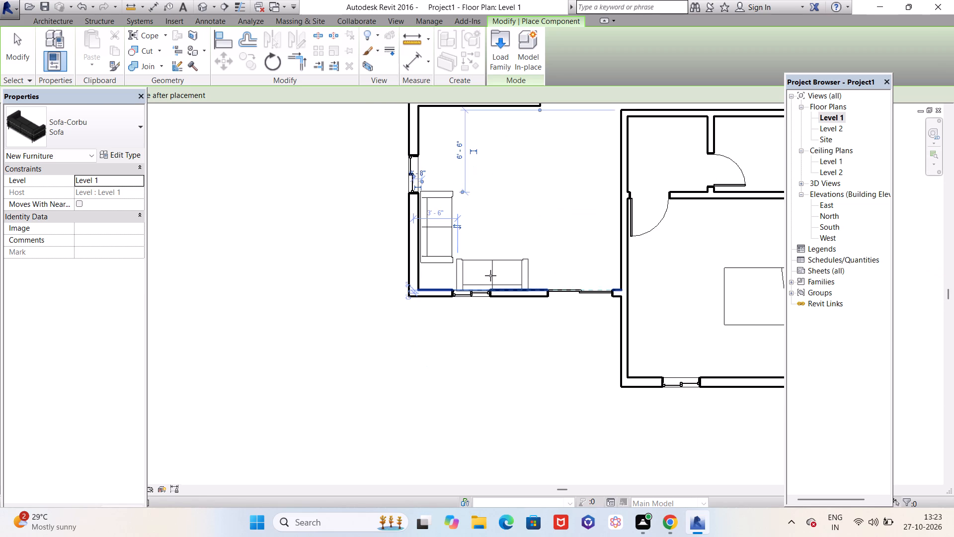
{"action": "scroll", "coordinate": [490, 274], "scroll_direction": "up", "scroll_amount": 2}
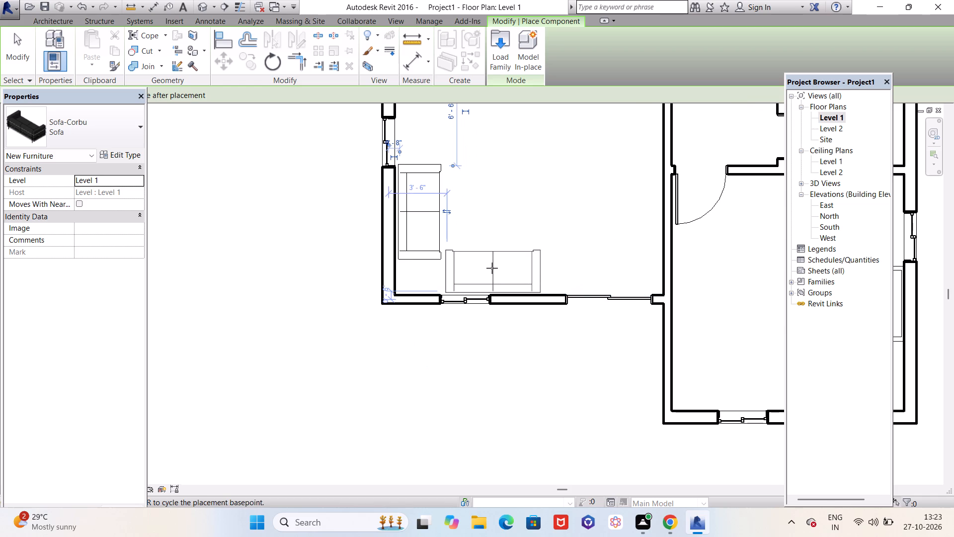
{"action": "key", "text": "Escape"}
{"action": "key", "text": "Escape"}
Move the Corbu sofa north along the west wall until it sits about 4'-8" south of the adjoining room's wall line.
{"action": "left_click", "coordinate": [440, 238]}
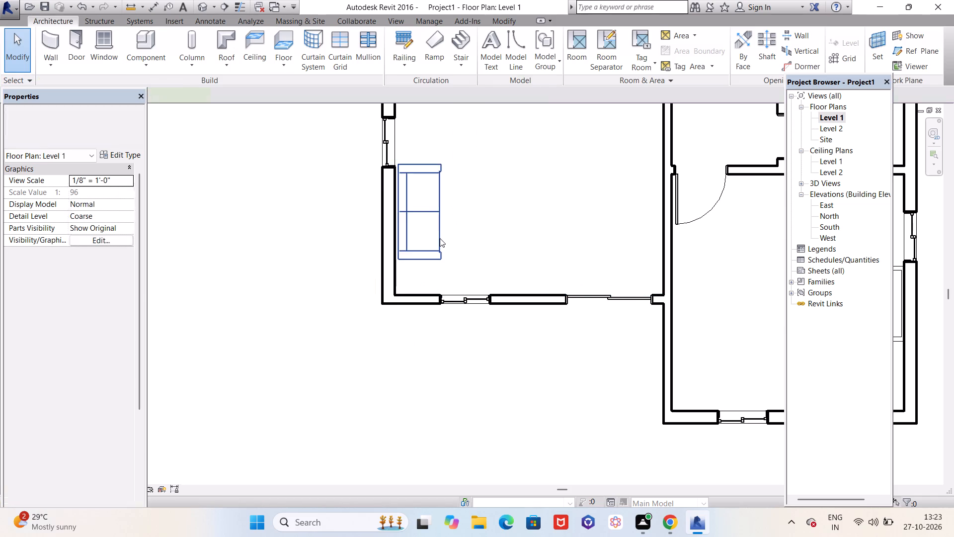
{"action": "left_click", "coordinate": [222, 65]}
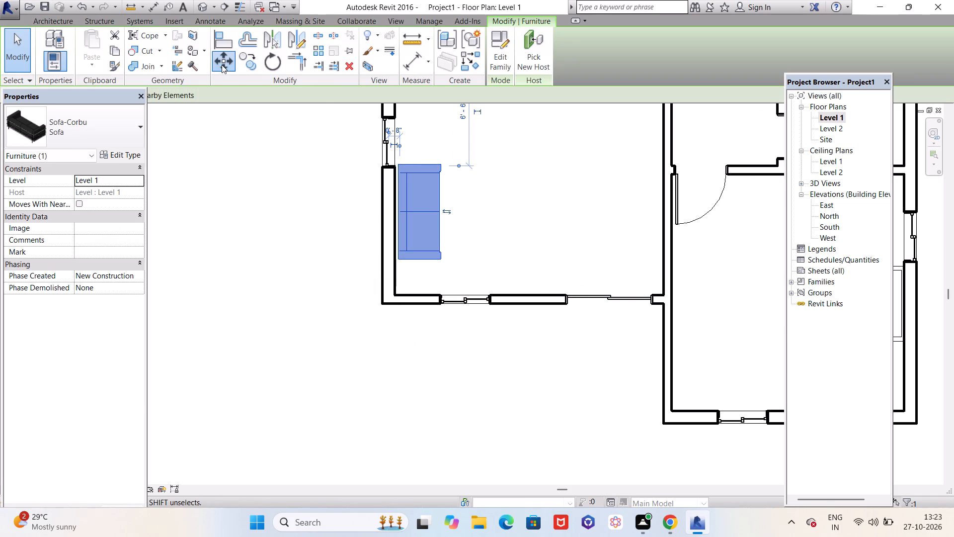
{"action": "left_click", "coordinate": [418, 194]}
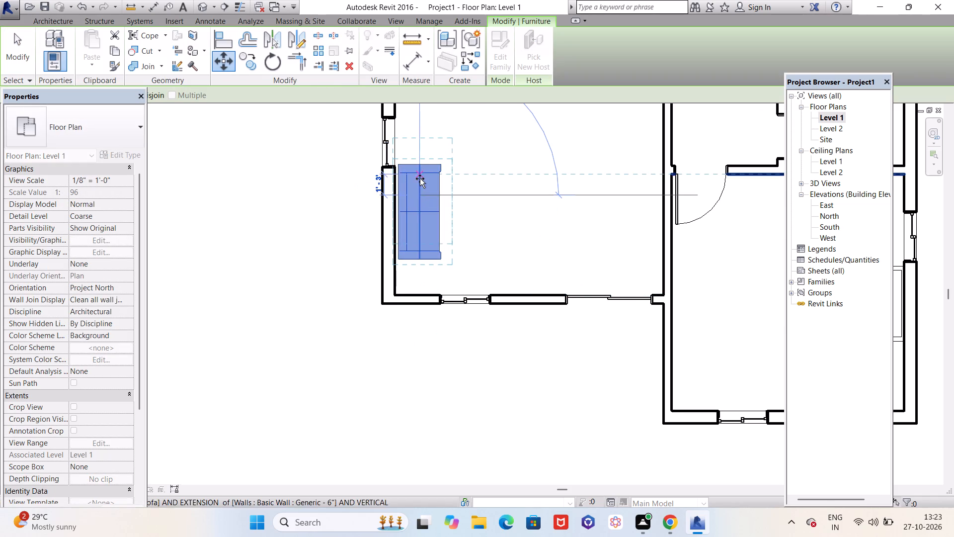
{"action": "left_click", "coordinate": [421, 163]}
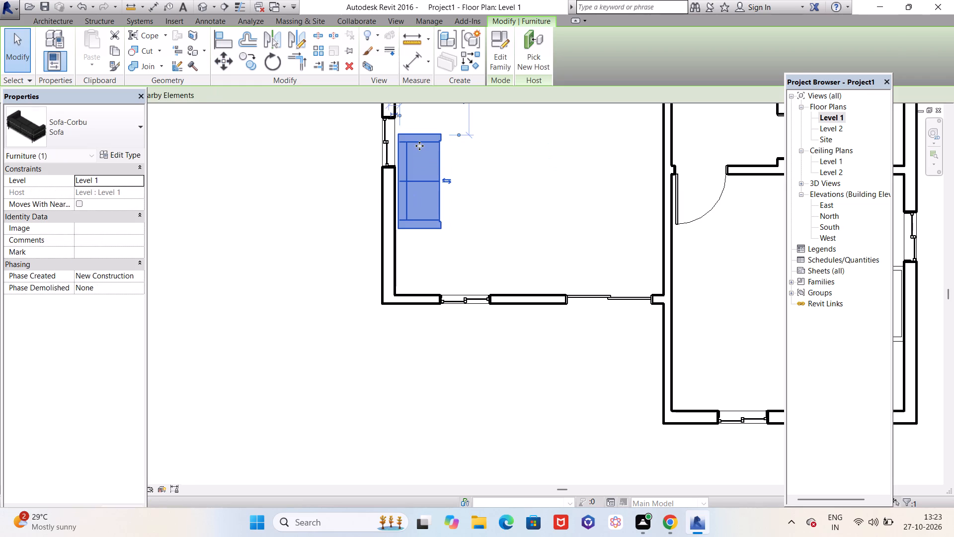
Move the west wall's Corbu sofa straight south by 1'-0".
{"action": "scroll", "coordinate": [467, 251], "scroll_direction": "down", "scroll_amount": 3}
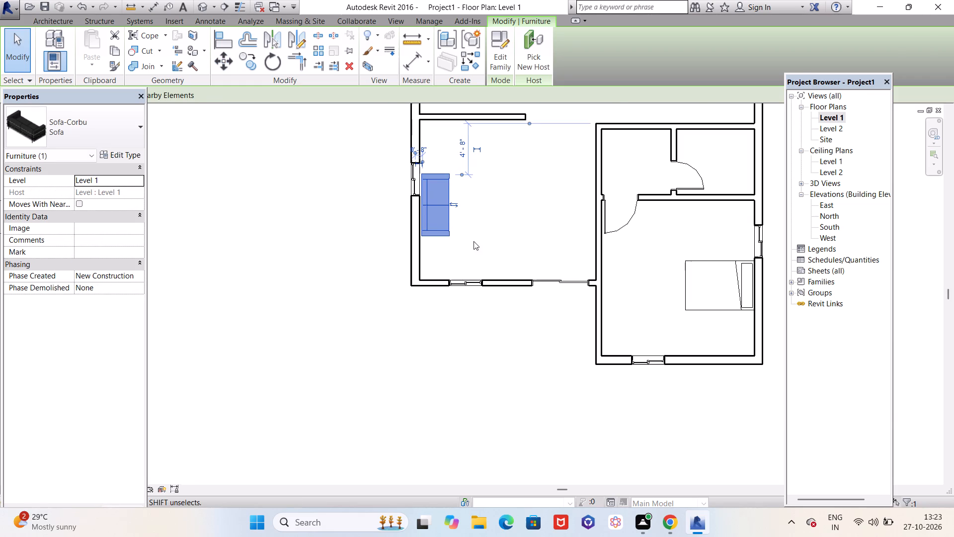
{"action": "scroll", "coordinate": [432, 214], "scroll_direction": "up", "scroll_amount": 6}
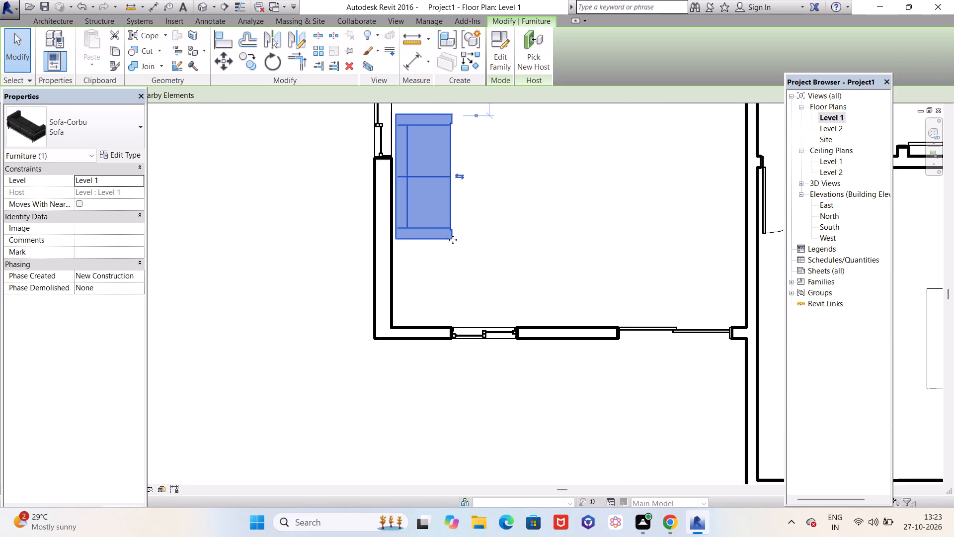
{"action": "left_click", "coordinate": [451, 240]}
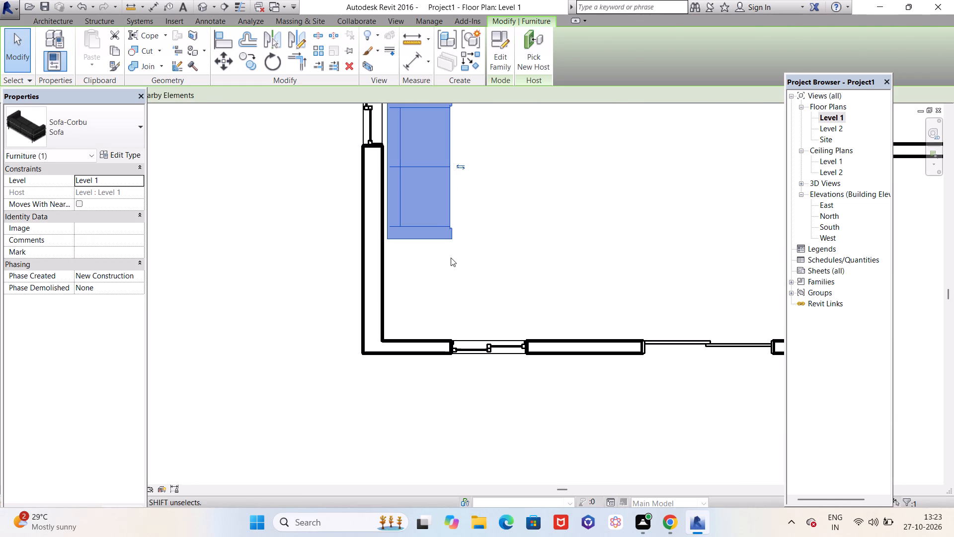
{"action": "left_click", "coordinate": [451, 258]}
{"action": "scroll", "coordinate": [450, 259], "scroll_direction": "down", "scroll_amount": 2}
{"action": "left_click", "coordinate": [429, 215]}
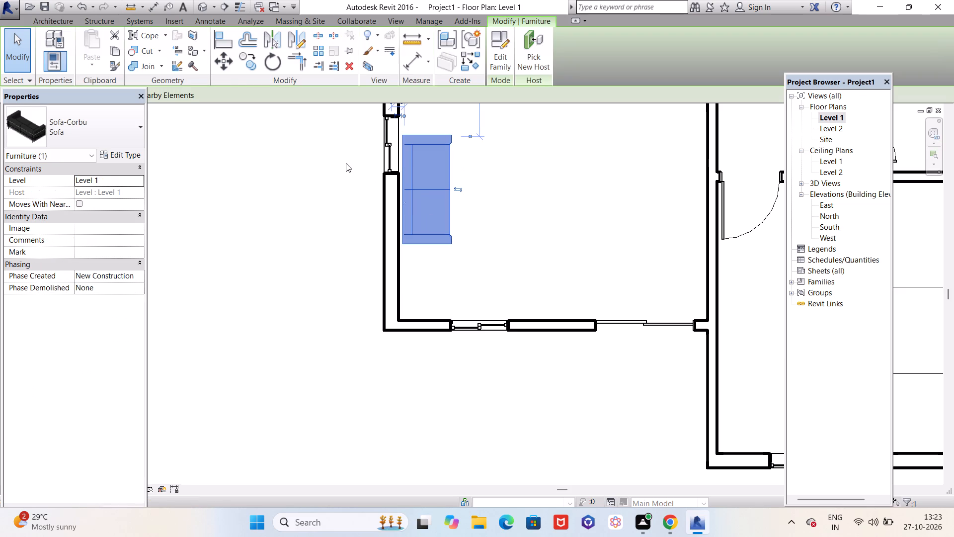
{"action": "left_click", "coordinate": [224, 62]}
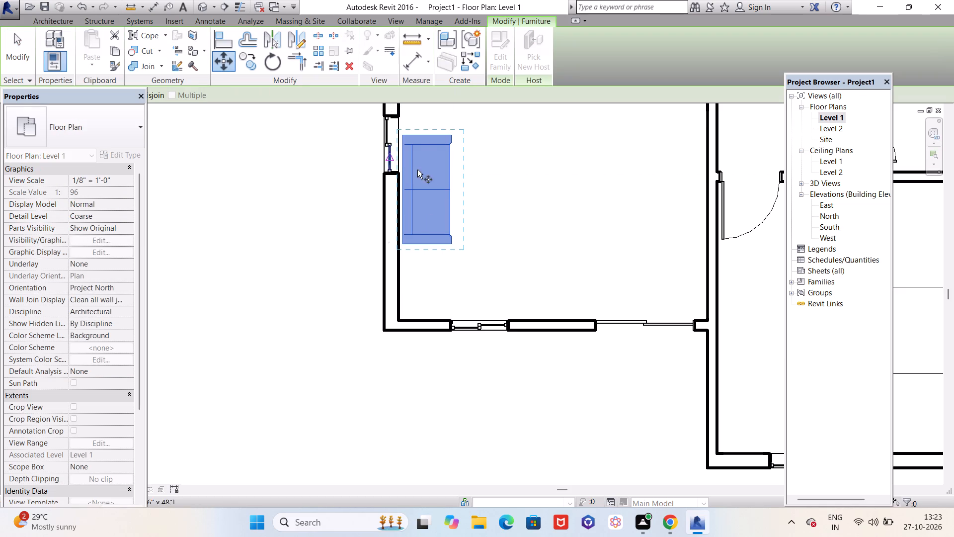
{"action": "scroll", "coordinate": [406, 248], "scroll_direction": "up", "scroll_amount": 3}
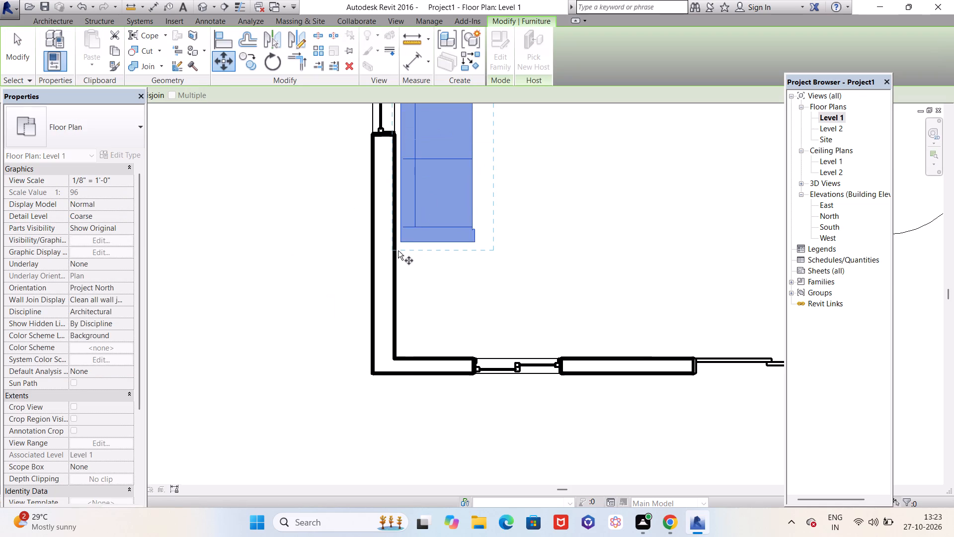
{"action": "left_click", "coordinate": [401, 240]}
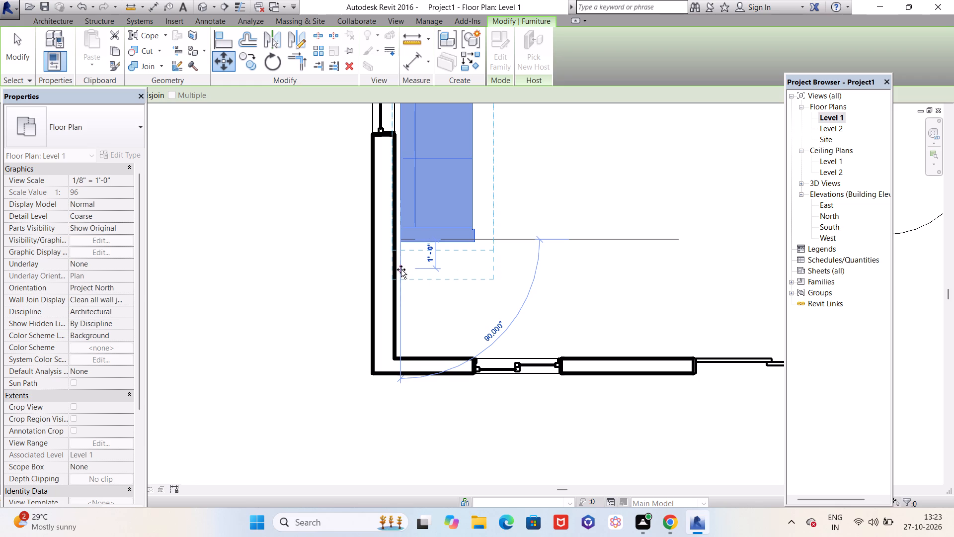
{"action": "left_click", "coordinate": [401, 269]}
{"action": "scroll", "coordinate": [400, 264], "scroll_direction": "down", "scroll_amount": 5}
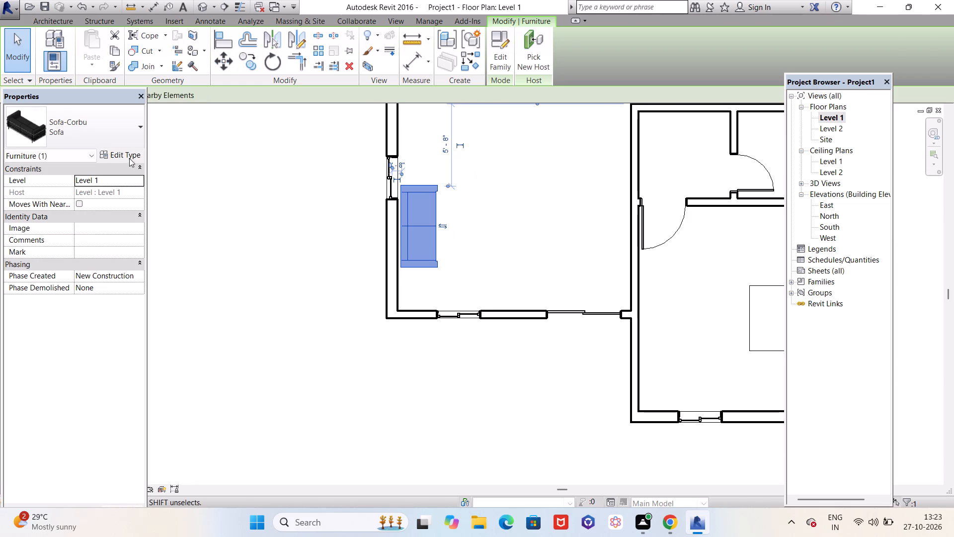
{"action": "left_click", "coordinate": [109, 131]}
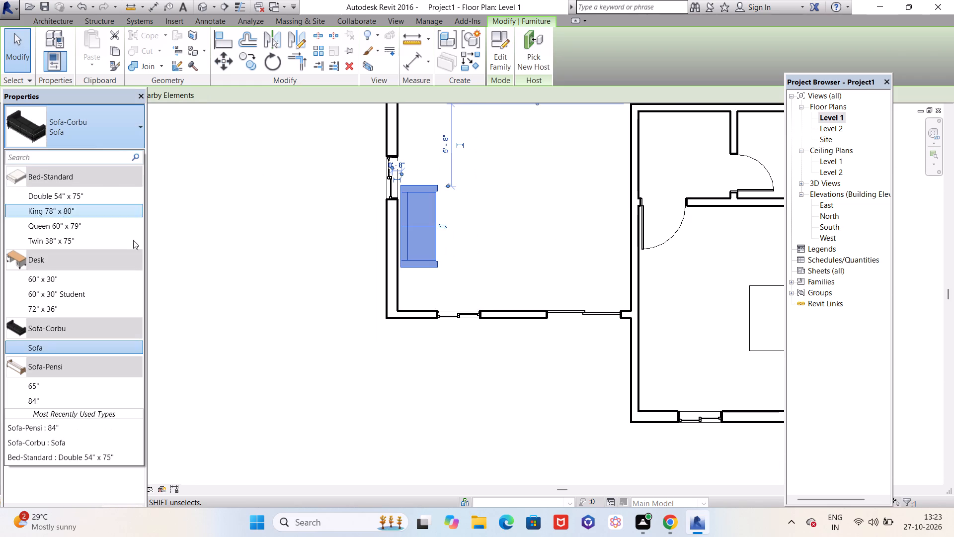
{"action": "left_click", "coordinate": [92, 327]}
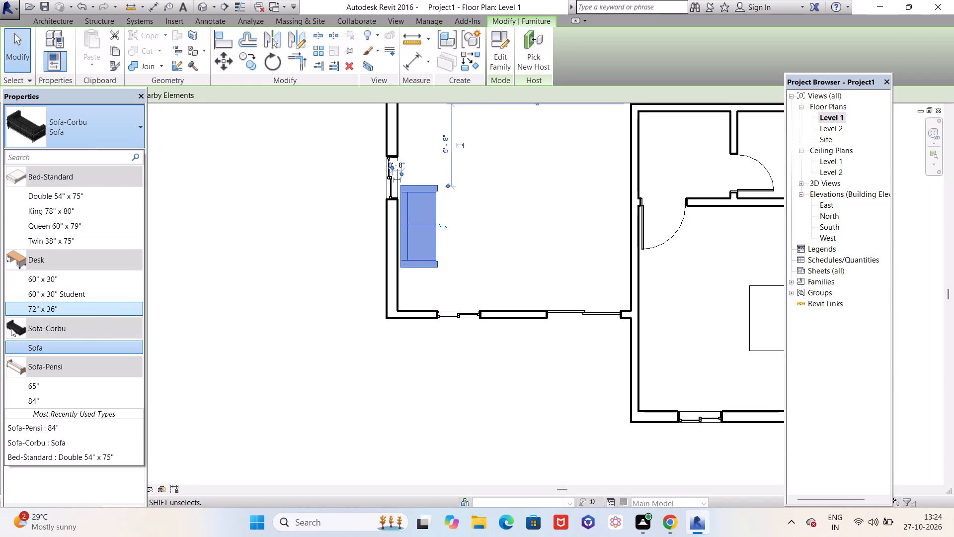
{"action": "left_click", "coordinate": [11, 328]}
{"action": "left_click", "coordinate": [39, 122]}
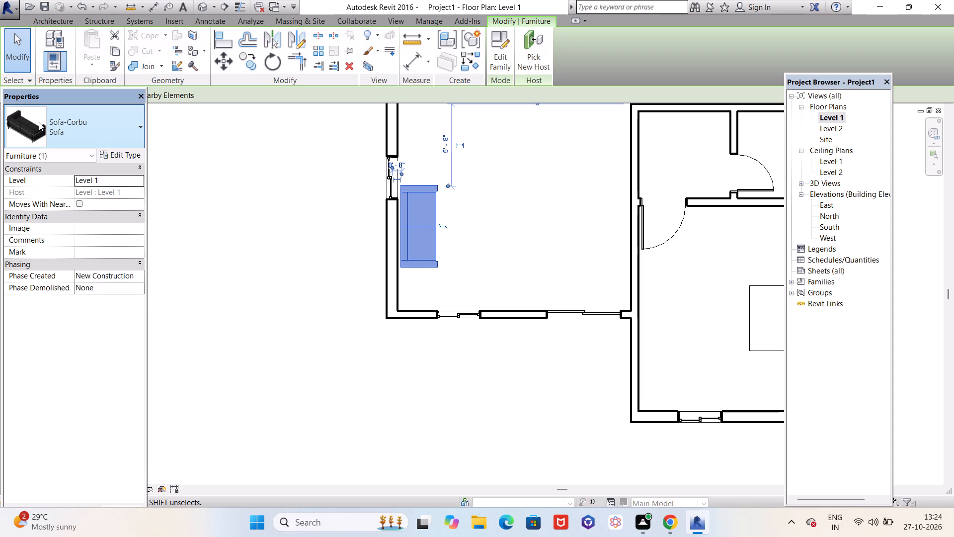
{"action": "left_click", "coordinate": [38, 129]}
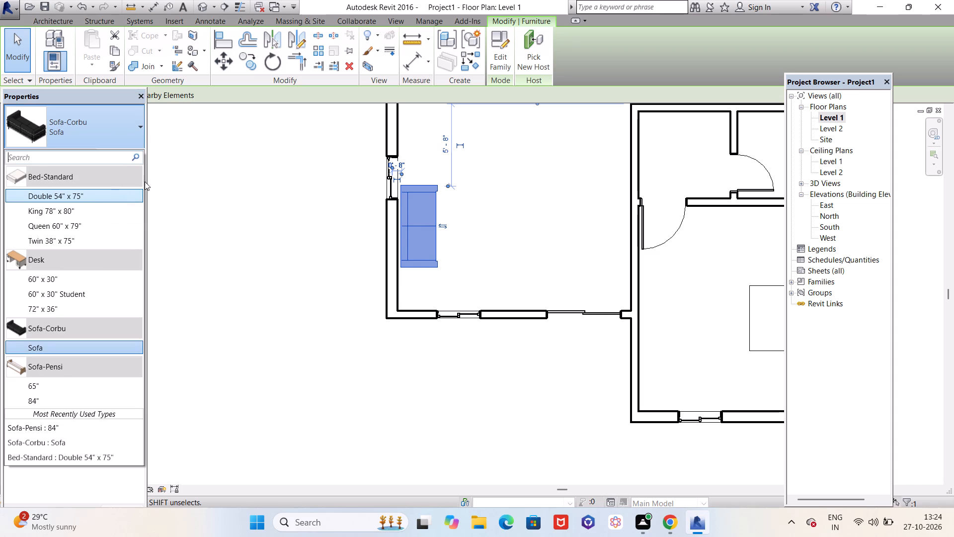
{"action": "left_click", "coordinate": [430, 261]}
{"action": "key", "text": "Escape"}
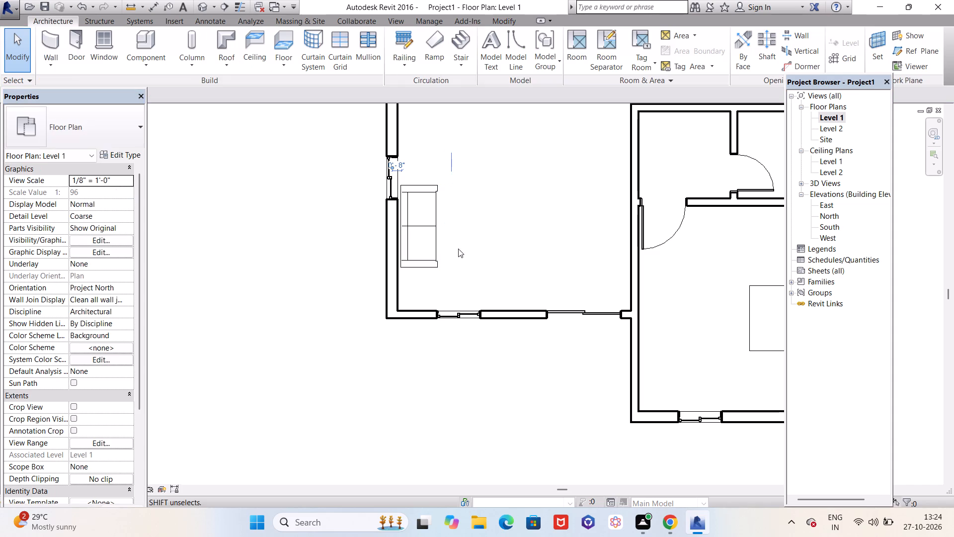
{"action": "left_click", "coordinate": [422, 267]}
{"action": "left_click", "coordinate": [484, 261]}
Start component placement and load Sofa-Corbu from the US Imperial library's Furniture > Seating folder.
{"action": "left_click", "coordinate": [139, 44]}
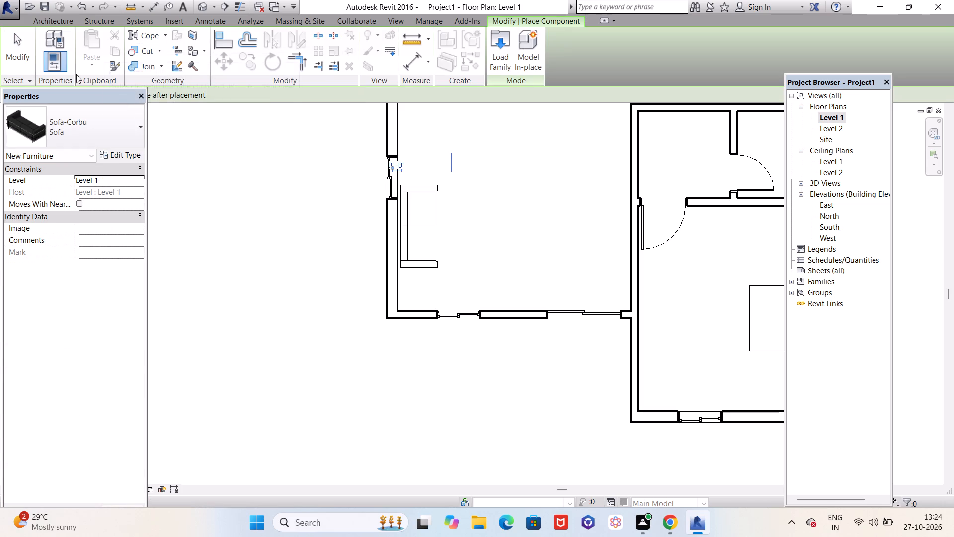
{"action": "left_click", "coordinate": [495, 38]}
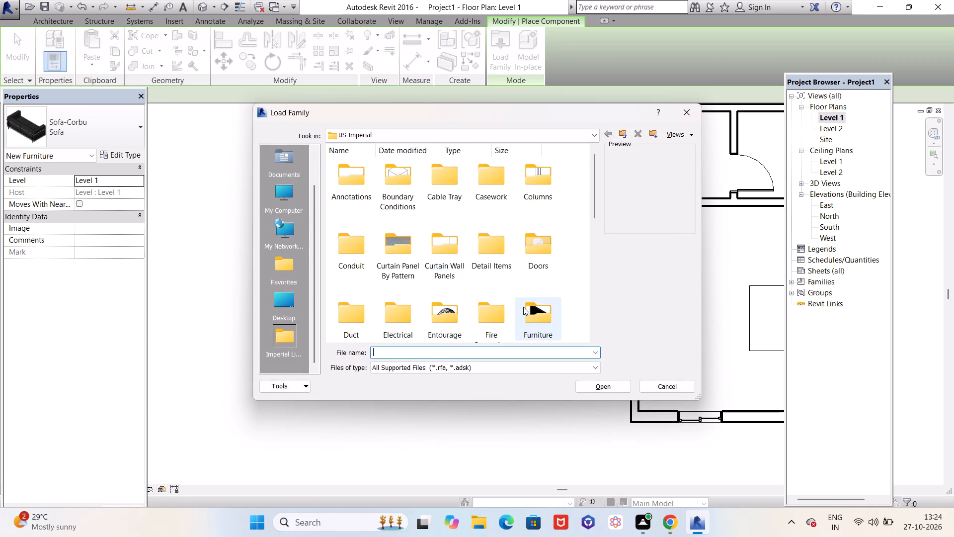
{"action": "left_click", "coordinate": [528, 309]}
{"action": "left_click", "coordinate": [528, 309]}
{"action": "double_click", "coordinate": [528, 309]}
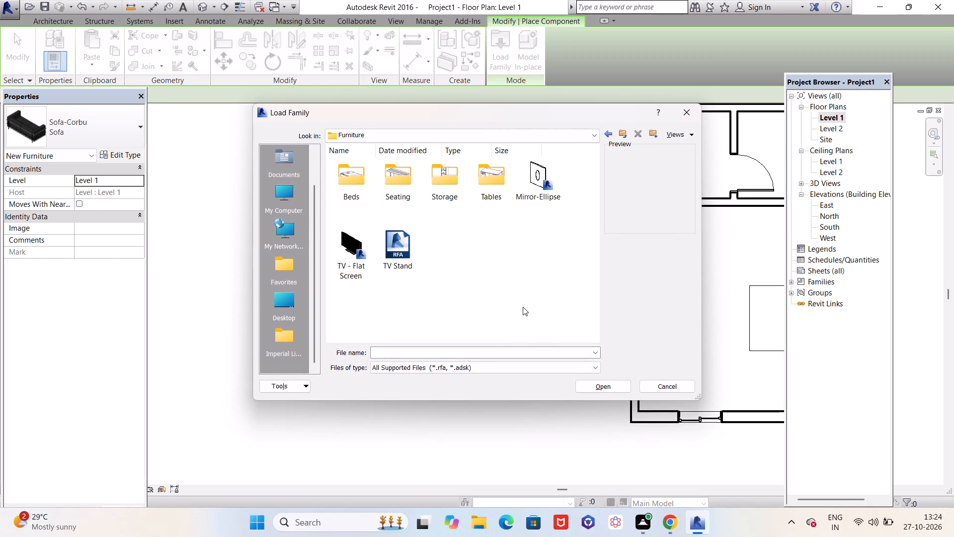
{"action": "left_click", "coordinate": [401, 186]}
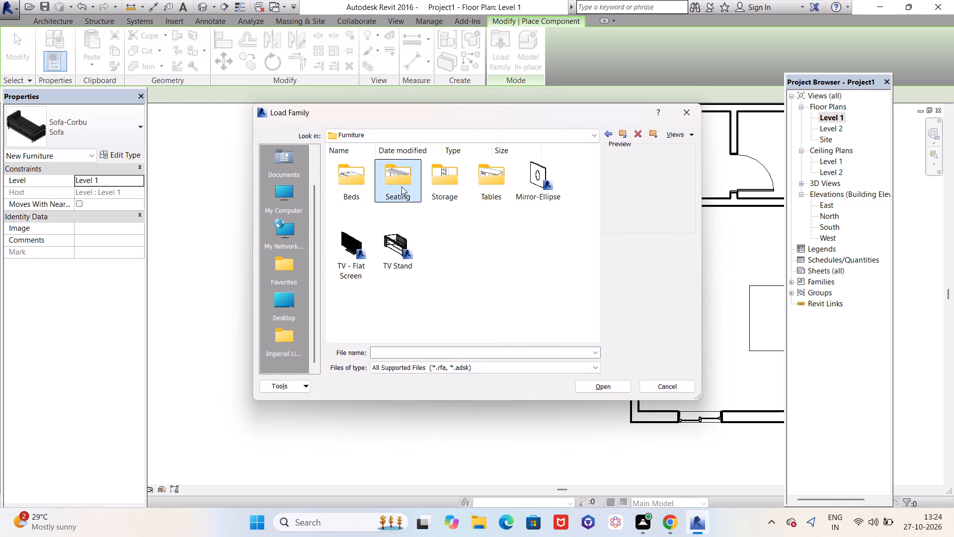
{"action": "left_click", "coordinate": [401, 186]}
{"action": "left_click_drag", "start_coordinate": [401, 187], "coordinate": [402, 193]}
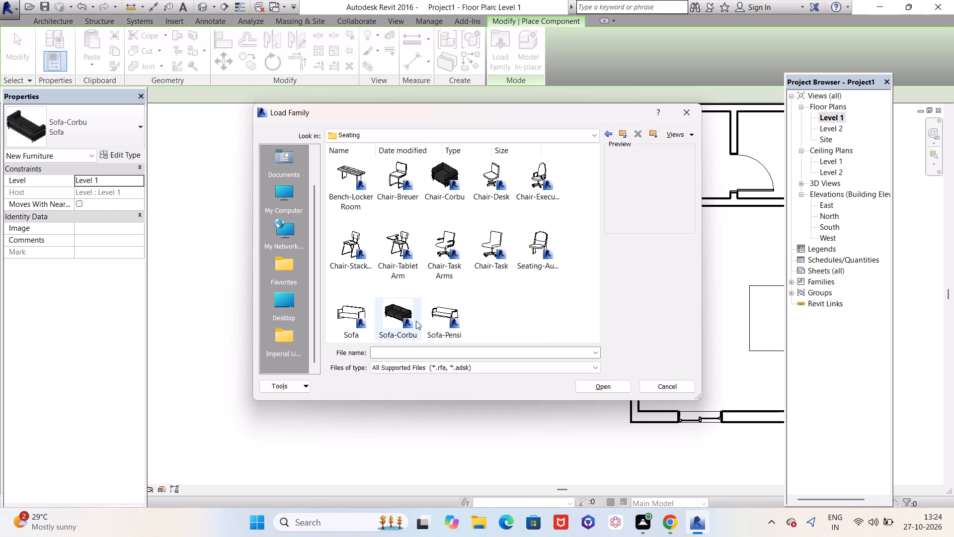
{"action": "left_click", "coordinate": [400, 311]}
{"action": "left_click", "coordinate": [610, 383]}
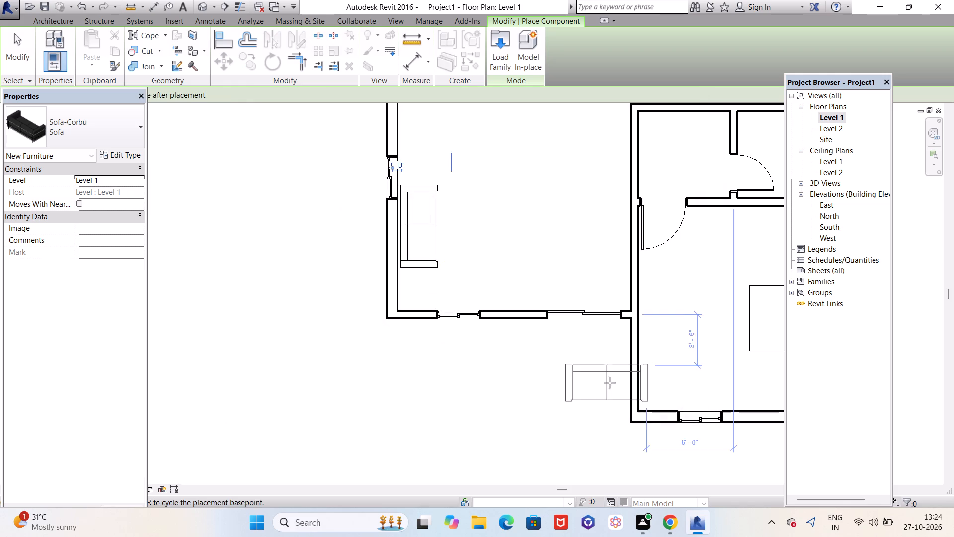
Place a second Sofa-Corbu in front of the southwest room's south window, back to the south wall, about 3'-1" from the west wall.
{"action": "key", "text": "space"}
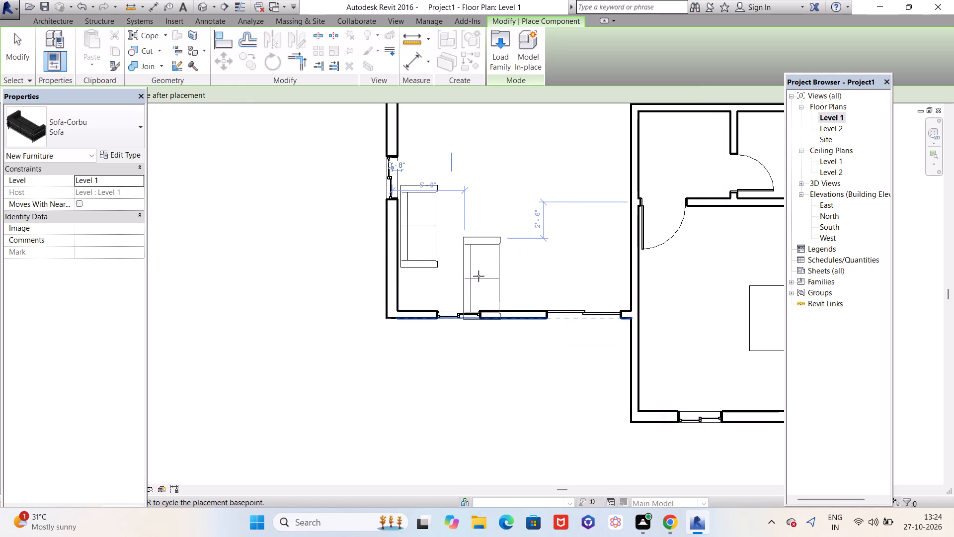
{"action": "key", "text": "space"}
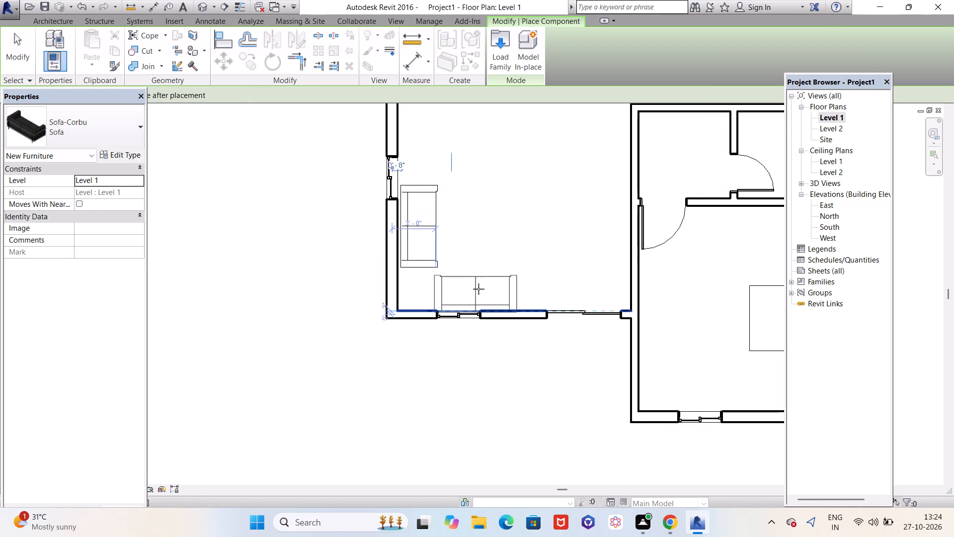
{"action": "scroll", "coordinate": [477, 287], "scroll_direction": "up", "scroll_amount": 4}
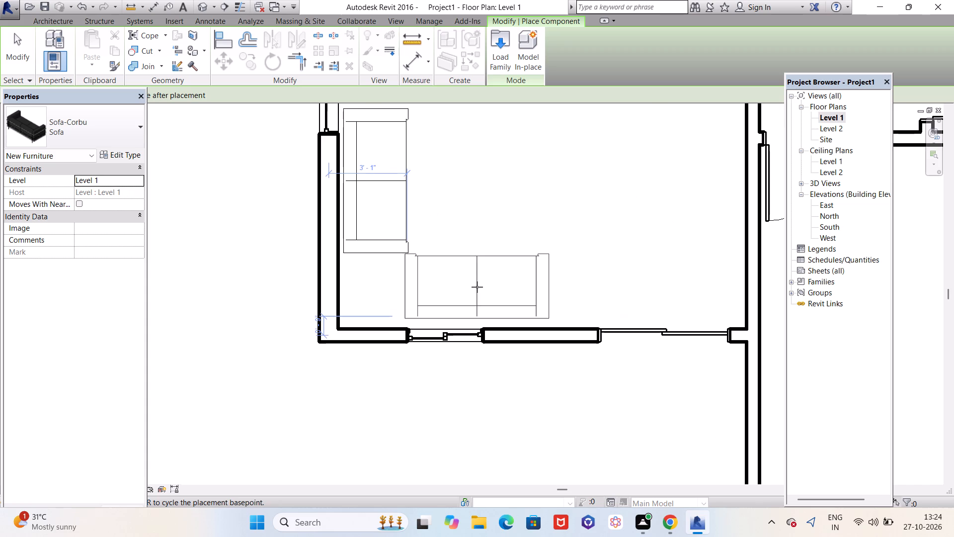
{"action": "left_click", "coordinate": [477, 287]}
{"action": "scroll", "coordinate": [315, 293], "scroll_direction": "down", "scroll_amount": 5}
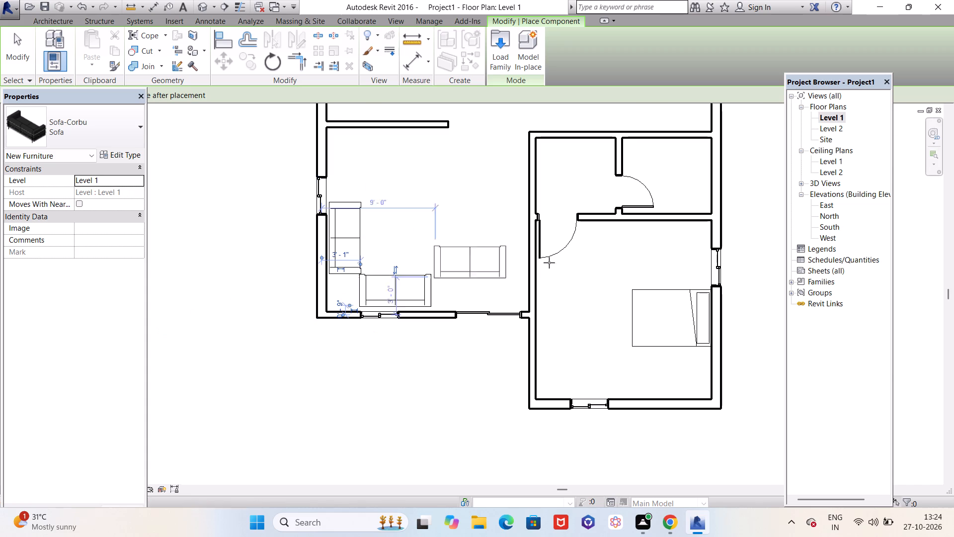
{"action": "key", "text": "Escape"}
{"action": "key", "text": "Escape"}
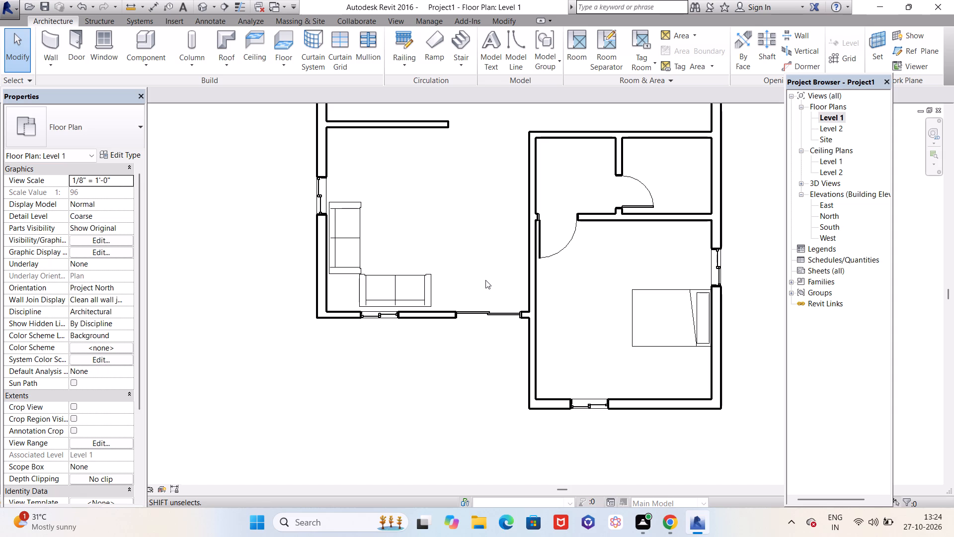
In 3D, face the left side and start Edit Profile on the Generic - 6" wall between the living area and southeast bedroom block.
{"action": "scroll", "coordinate": [487, 275], "scroll_direction": "down", "scroll_amount": 3}
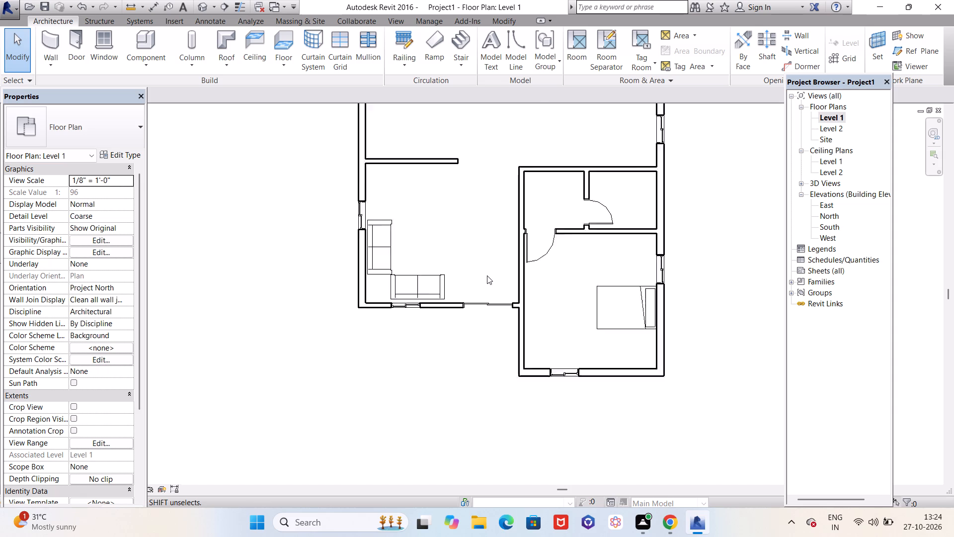
{"action": "scroll", "coordinate": [530, 208], "scroll_direction": "up", "scroll_amount": 3}
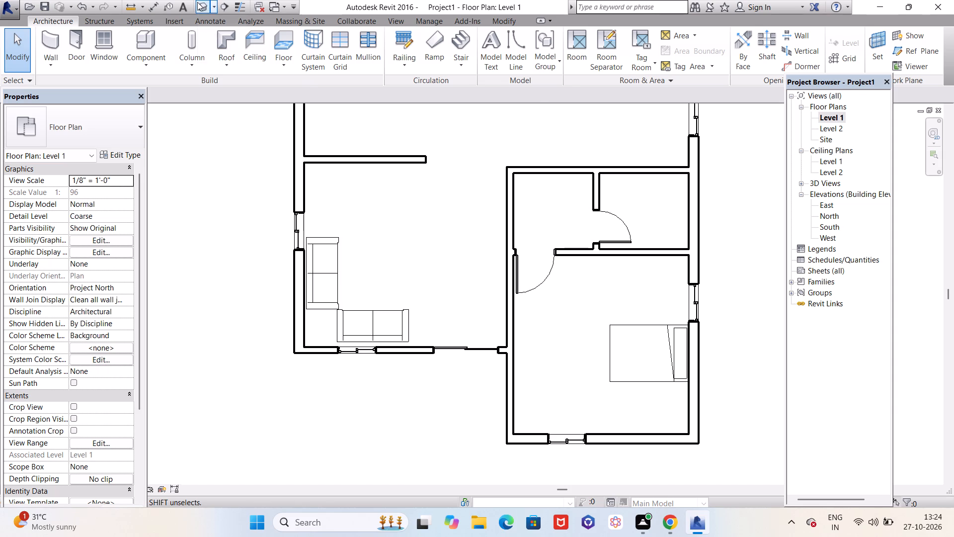
{"action": "left_click", "coordinate": [197, 2]}
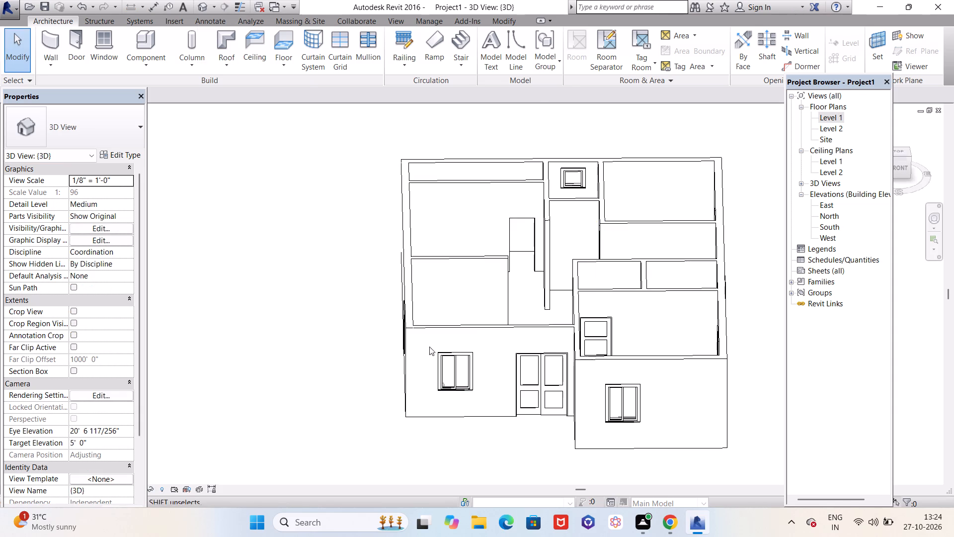
{"action": "middle_click_drag", "start_coordinate": [396, 273], "coordinate": [612, 300], "text": "shift"}
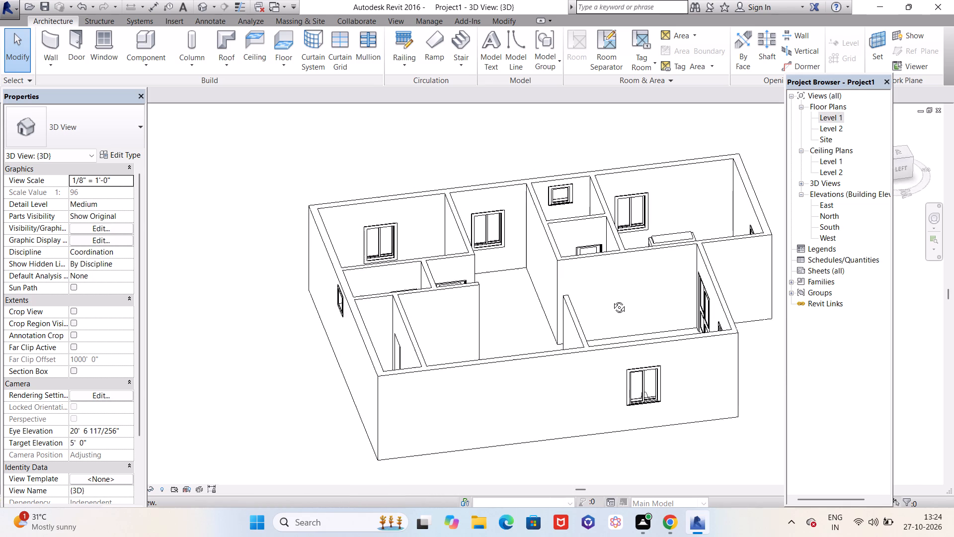
{"action": "middle_click_drag", "start_coordinate": [612, 300], "coordinate": [602, 270], "text": "shift"}
{"action": "scroll", "coordinate": [599, 270], "scroll_direction": "up", "scroll_amount": 5}
{"action": "left_click", "coordinate": [606, 255]}
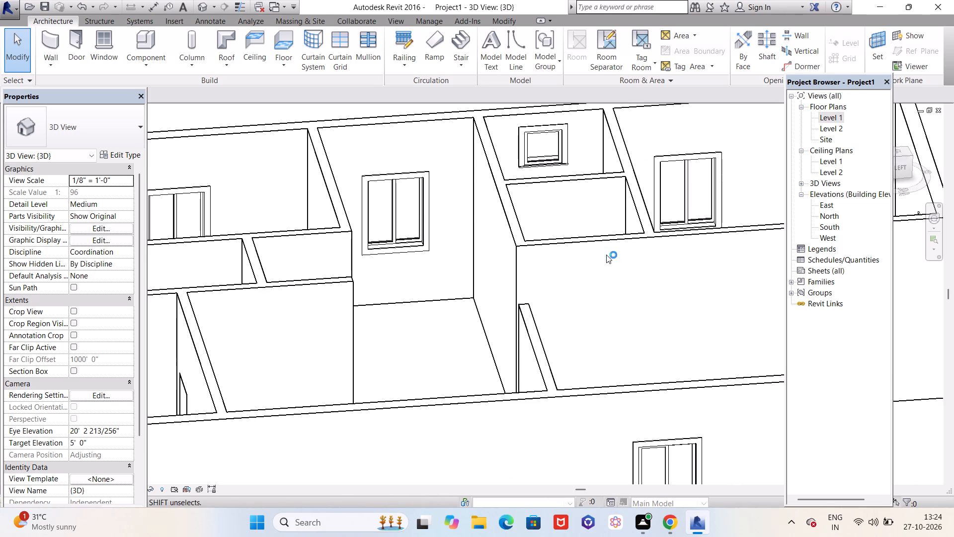
{"action": "left_click", "coordinate": [601, 243]}
{"action": "scroll", "coordinate": [416, 309], "scroll_direction": "down", "scroll_amount": 3}
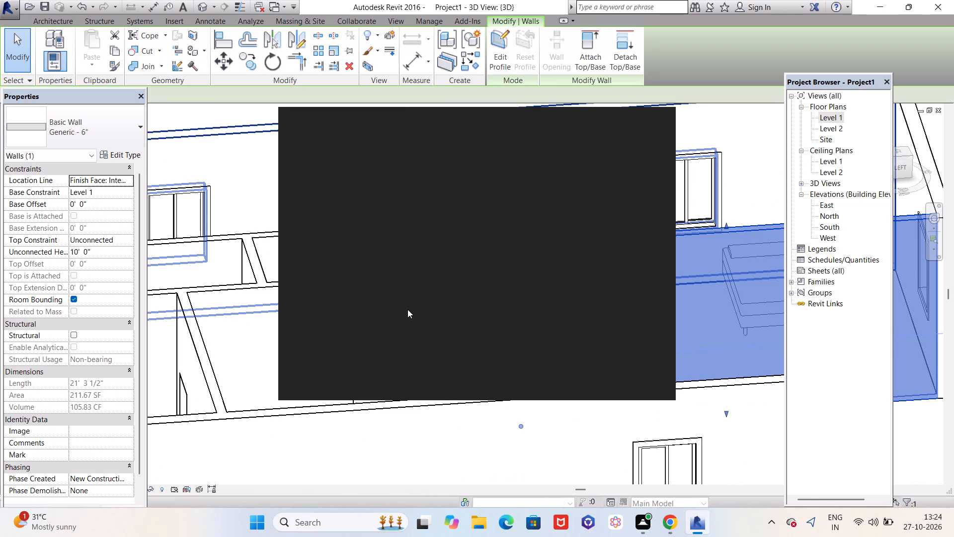
{"action": "left_click", "coordinate": [653, 128]}
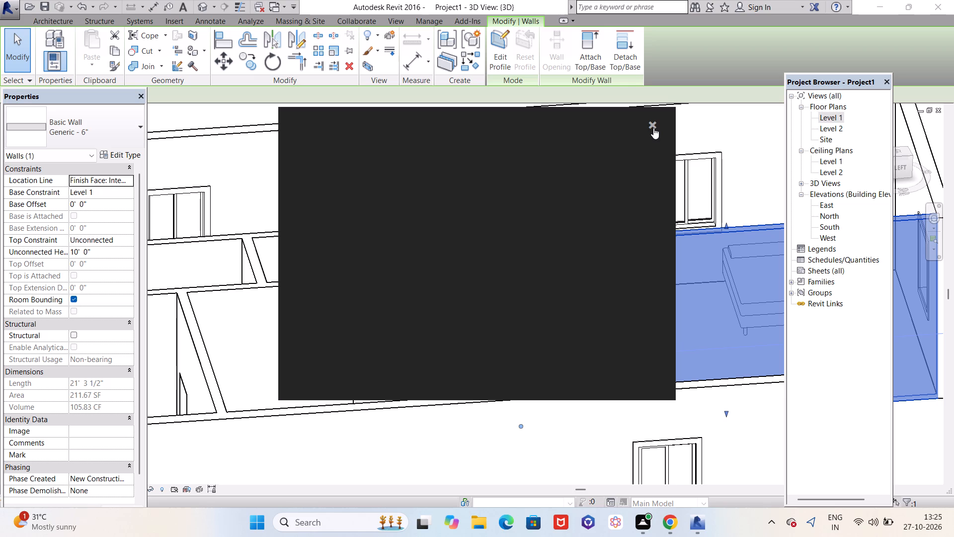
{"action": "scroll", "coordinate": [446, 214], "scroll_direction": "down", "scroll_amount": 4}
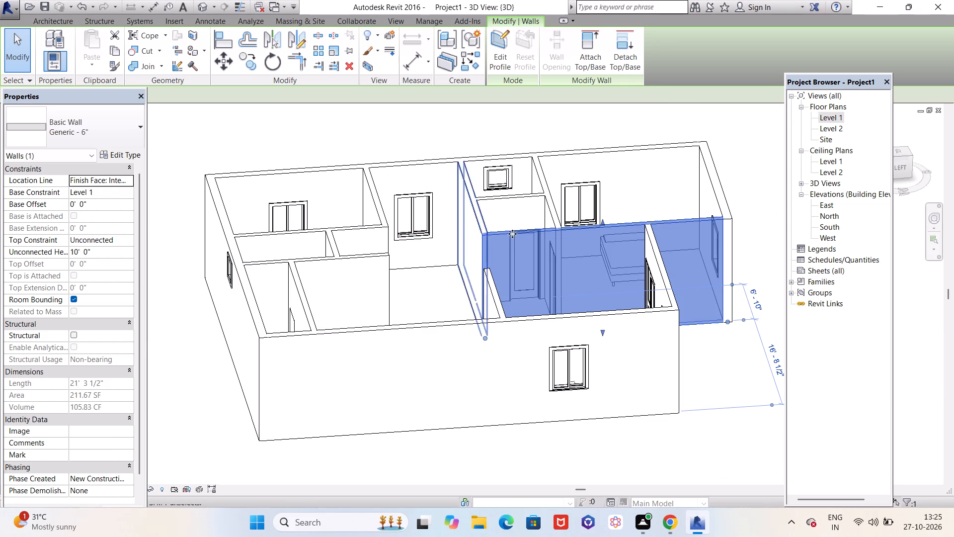
{"action": "scroll", "coordinate": [604, 259], "scroll_direction": "up", "scroll_amount": 4}
{"action": "scroll", "coordinate": [562, 259], "scroll_direction": "down", "scroll_amount": 3}
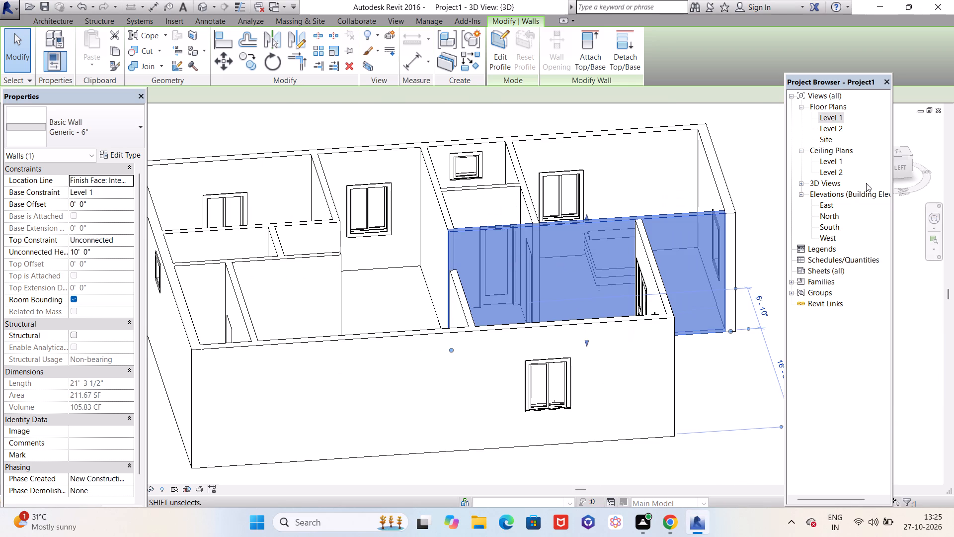
{"action": "left_click", "coordinate": [901, 170]}
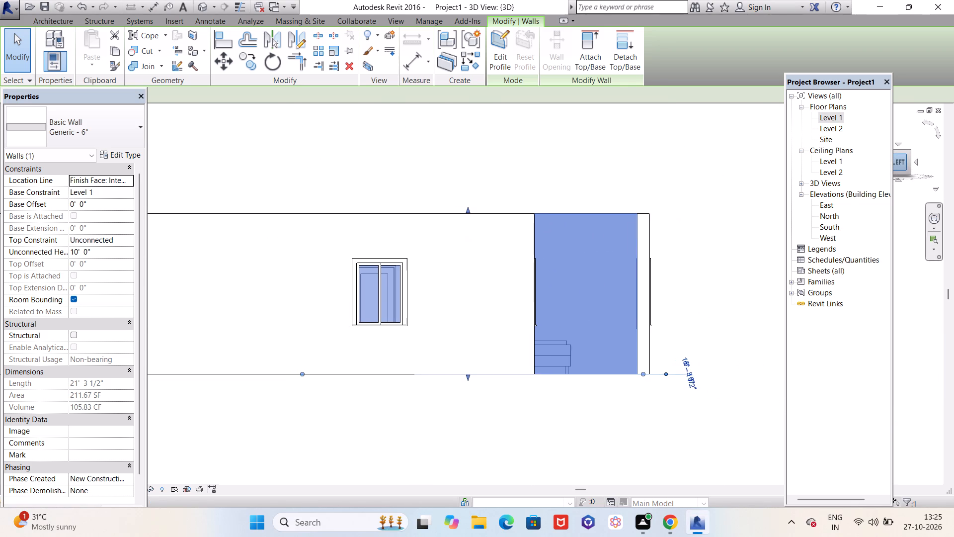
{"action": "left_click", "coordinate": [499, 45]}
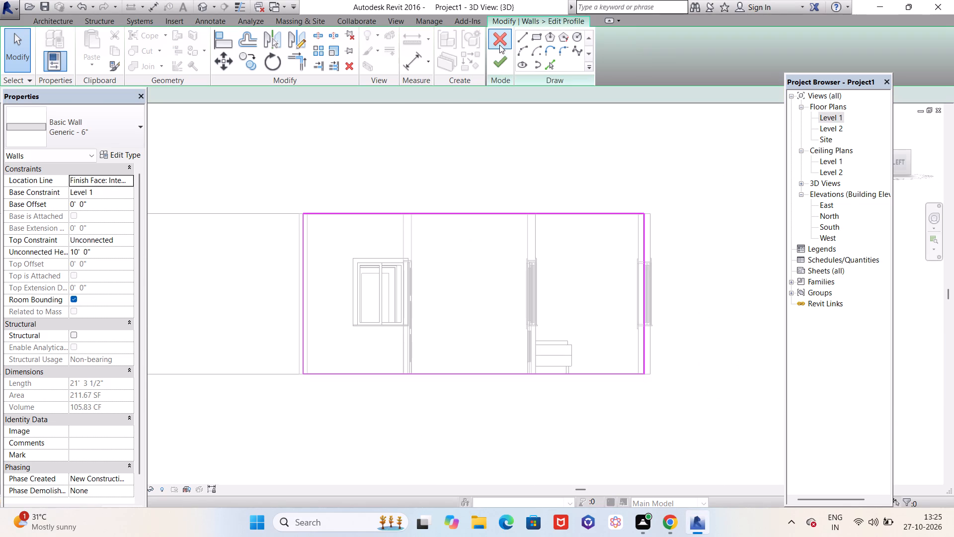
Sketch a rectangular opening about 4' wide and 6' high, rising from the wall's base line near its north end.
{"action": "scroll", "coordinate": [338, 293], "scroll_direction": "up", "scroll_amount": 4}
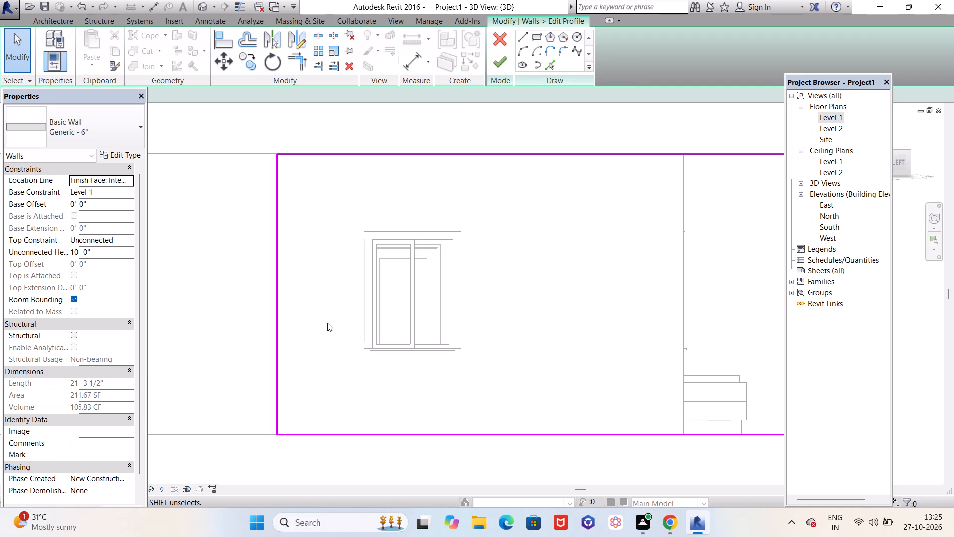
{"action": "scroll", "coordinate": [327, 323], "scroll_direction": "down", "scroll_amount": 2}
{"action": "middle_click_drag", "start_coordinate": [318, 331], "coordinate": [335, 314]}
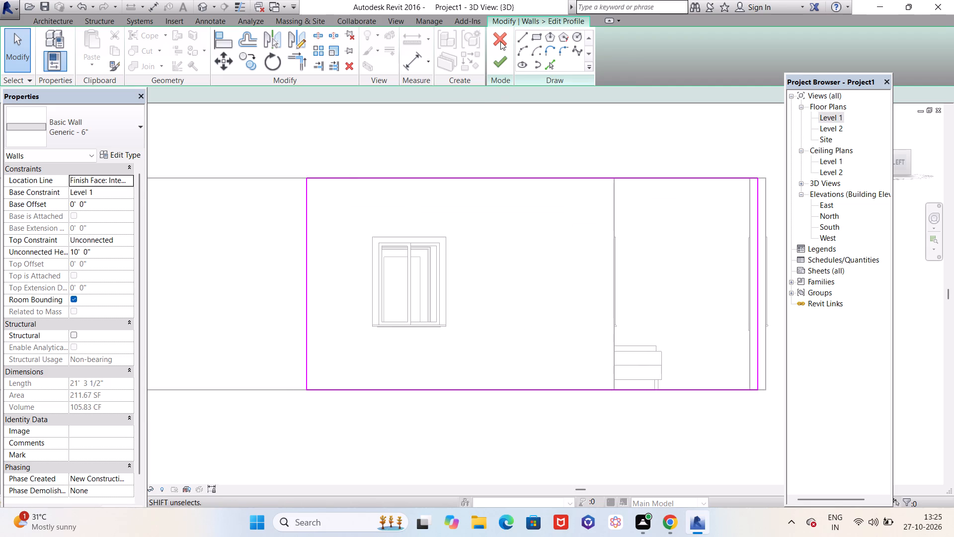
{"action": "left_click", "coordinate": [537, 38]}
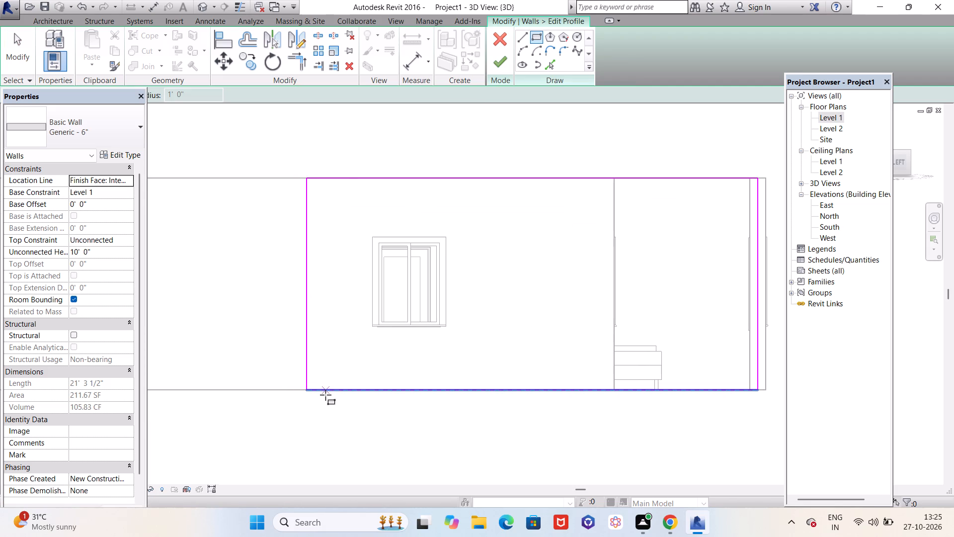
{"action": "left_click", "coordinate": [323, 392]}
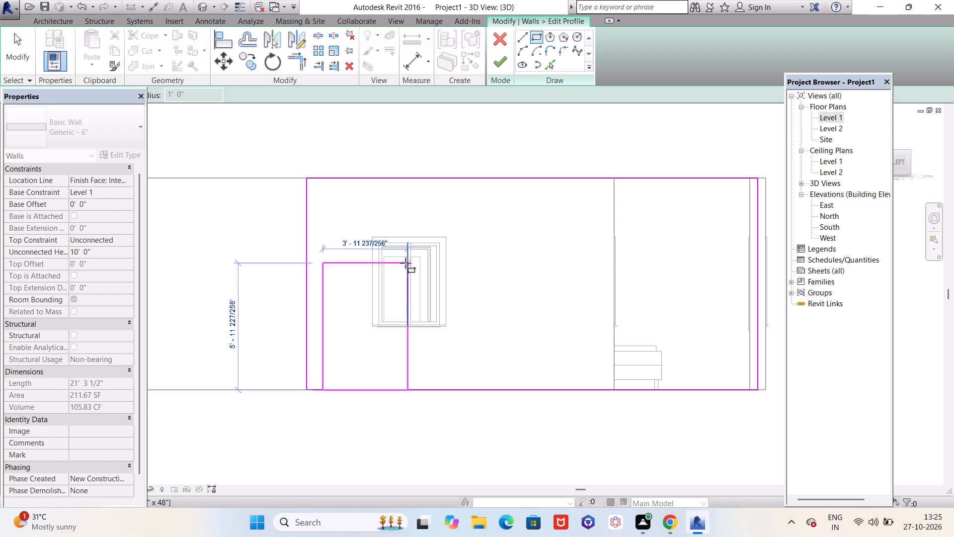
{"action": "left_click", "coordinate": [405, 263]}
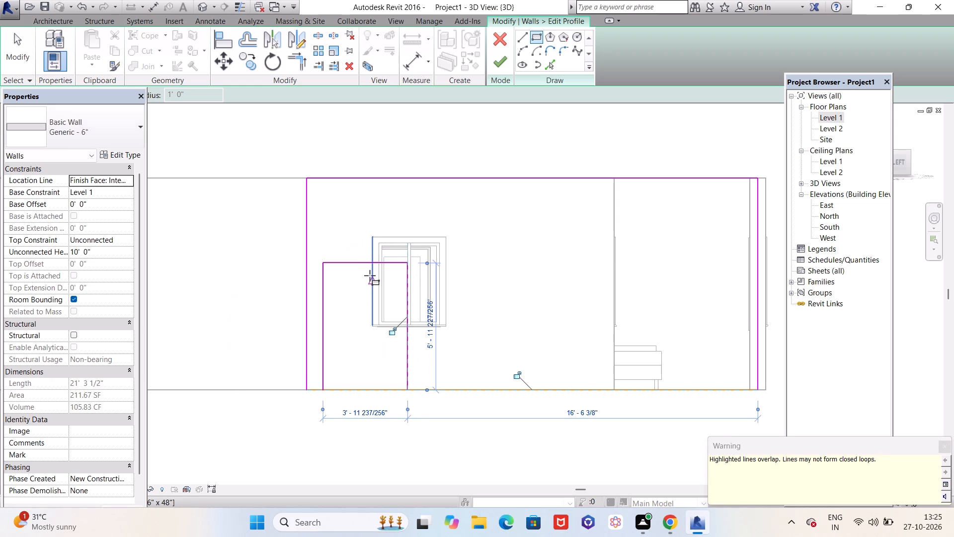
{"action": "scroll", "coordinate": [370, 275], "scroll_direction": "up", "scroll_amount": 4}
{"action": "key", "text": "Escape"}
{"action": "key", "text": "Escape"}
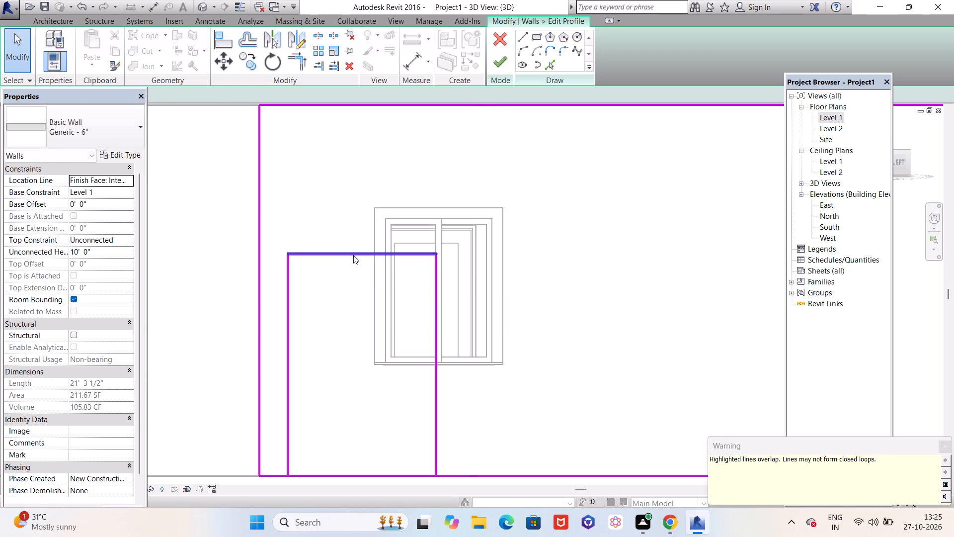
Set the height of the opening's top line above the wall base to 6'.
{"action": "left_click", "coordinate": [353, 255]}
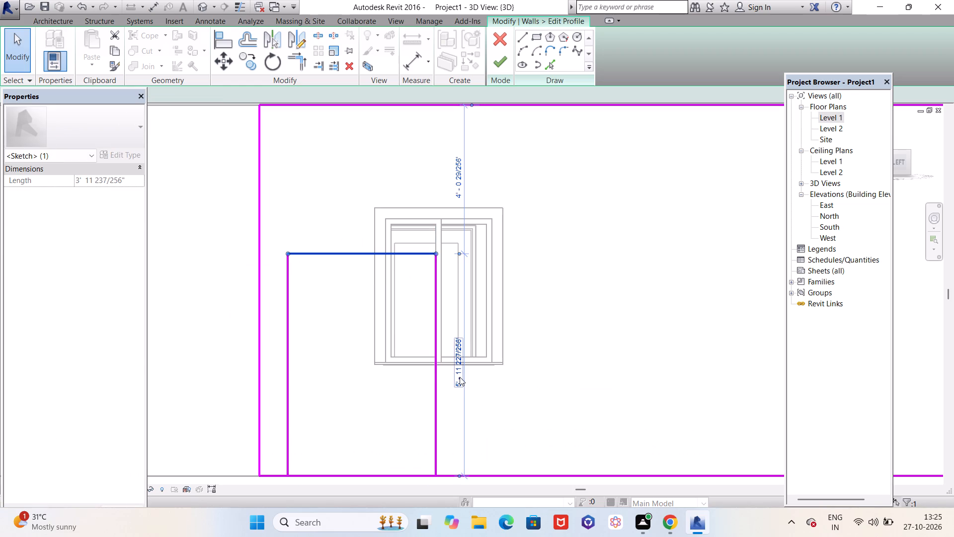
{"action": "left_click", "coordinate": [460, 377]}
{"action": "type", "text": "6'"}
{"action": "key", "text": "Return"}
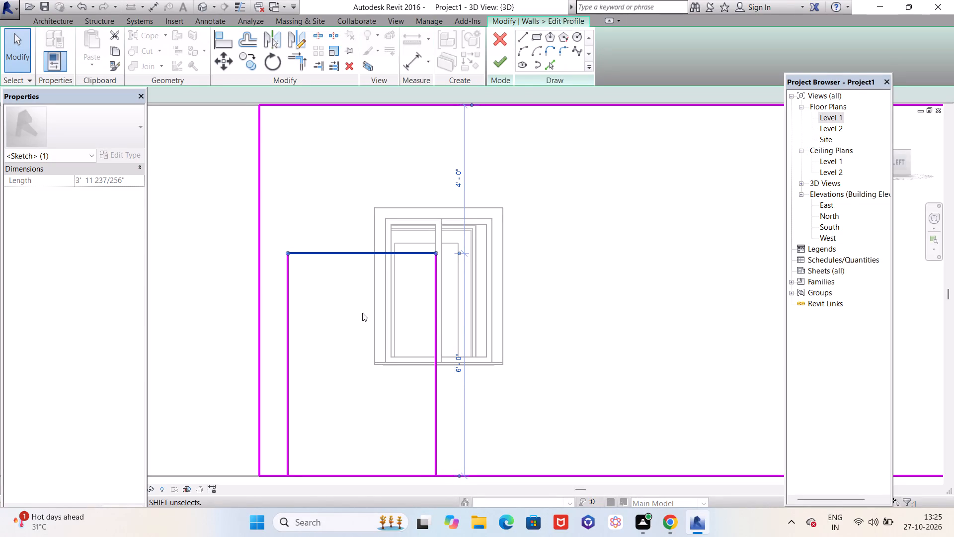
Set the opening's width to 3' by moving its north side line.
{"action": "left_click", "coordinate": [438, 320]}
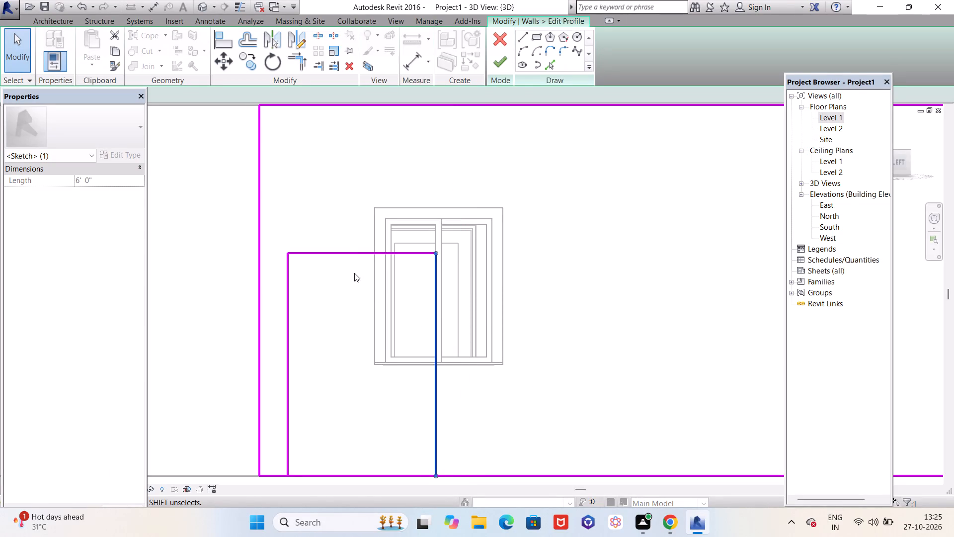
{"action": "left_click", "coordinate": [288, 303]}
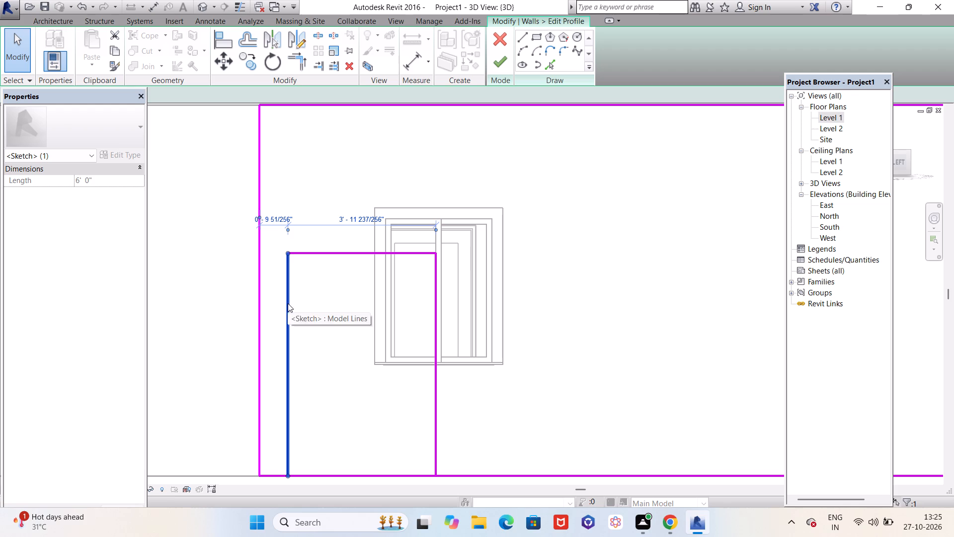
{"action": "left_click", "coordinate": [348, 218]}
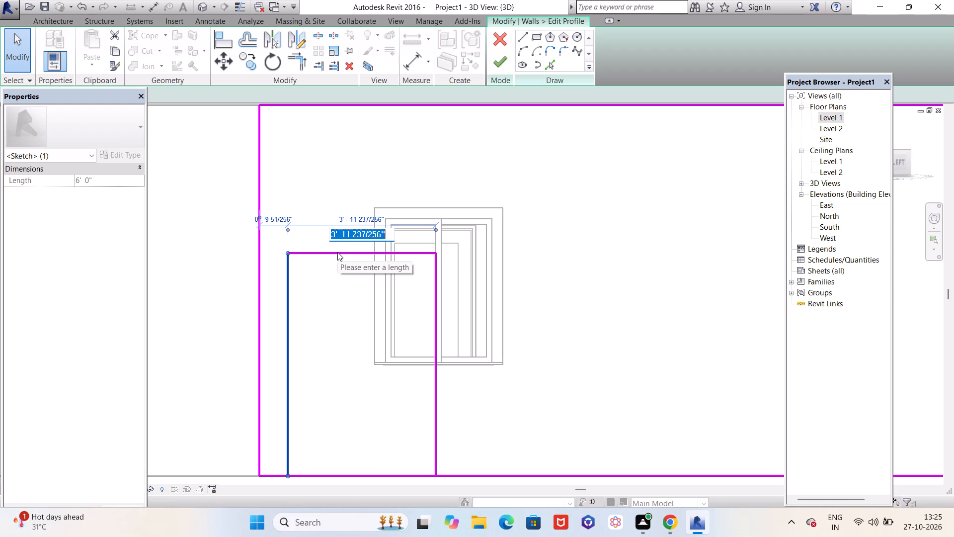
{"action": "type", "text": "3'"}
{"action": "key", "text": "Return"}
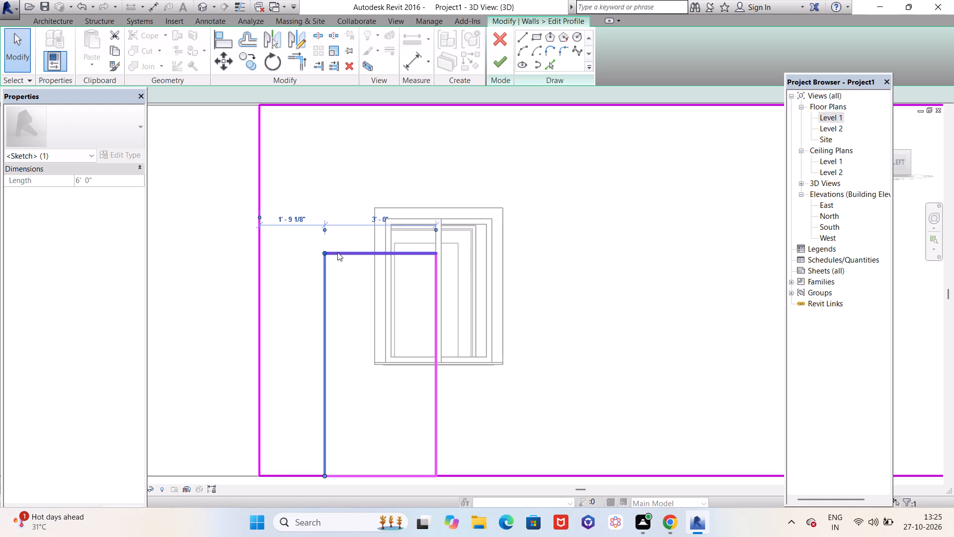
{"action": "key", "text": "Escape"}
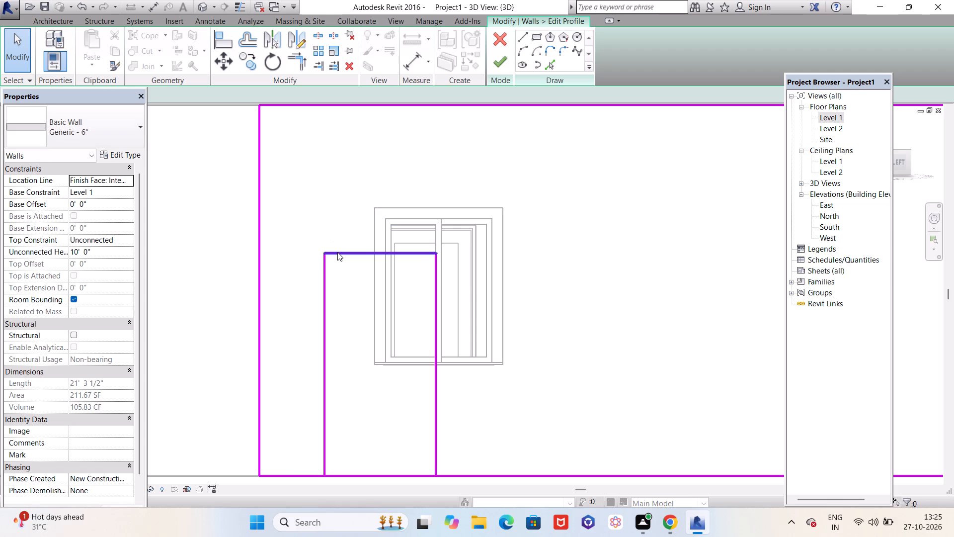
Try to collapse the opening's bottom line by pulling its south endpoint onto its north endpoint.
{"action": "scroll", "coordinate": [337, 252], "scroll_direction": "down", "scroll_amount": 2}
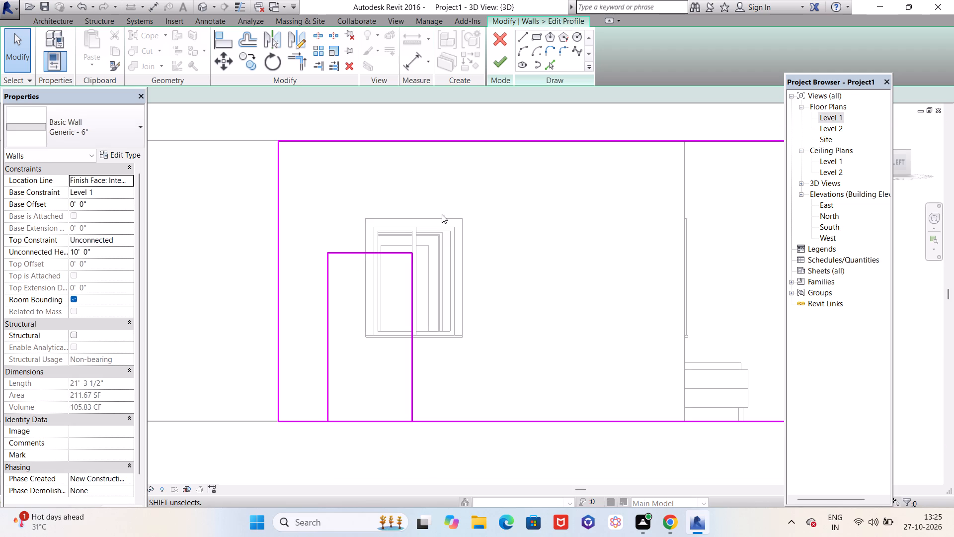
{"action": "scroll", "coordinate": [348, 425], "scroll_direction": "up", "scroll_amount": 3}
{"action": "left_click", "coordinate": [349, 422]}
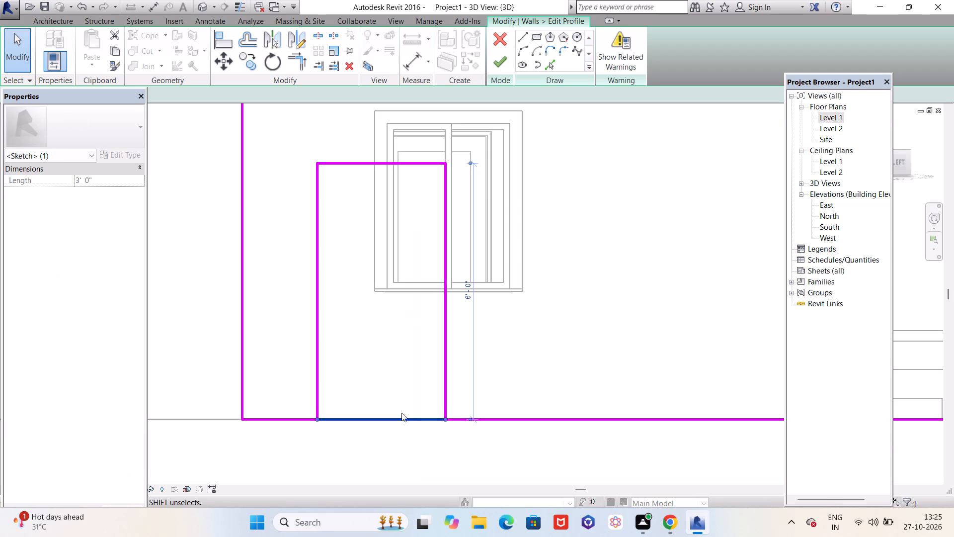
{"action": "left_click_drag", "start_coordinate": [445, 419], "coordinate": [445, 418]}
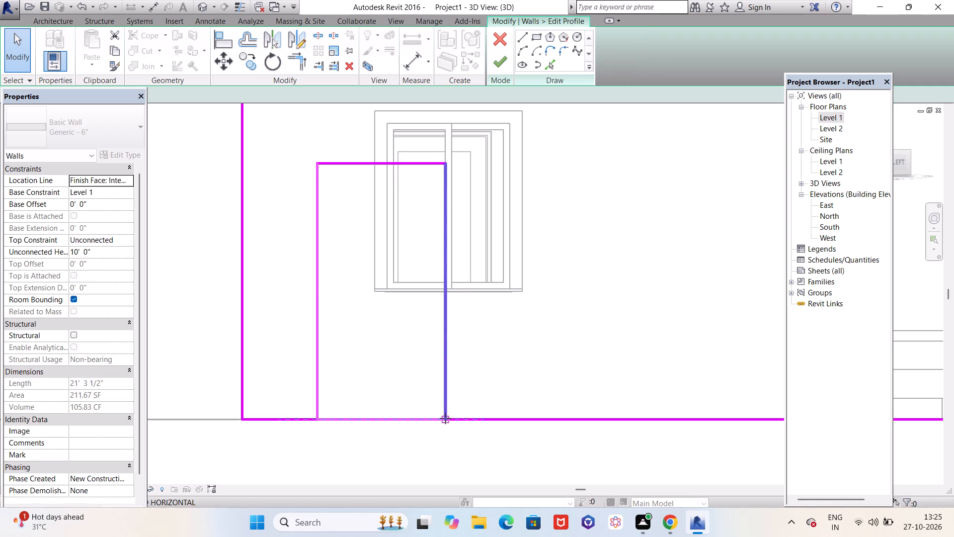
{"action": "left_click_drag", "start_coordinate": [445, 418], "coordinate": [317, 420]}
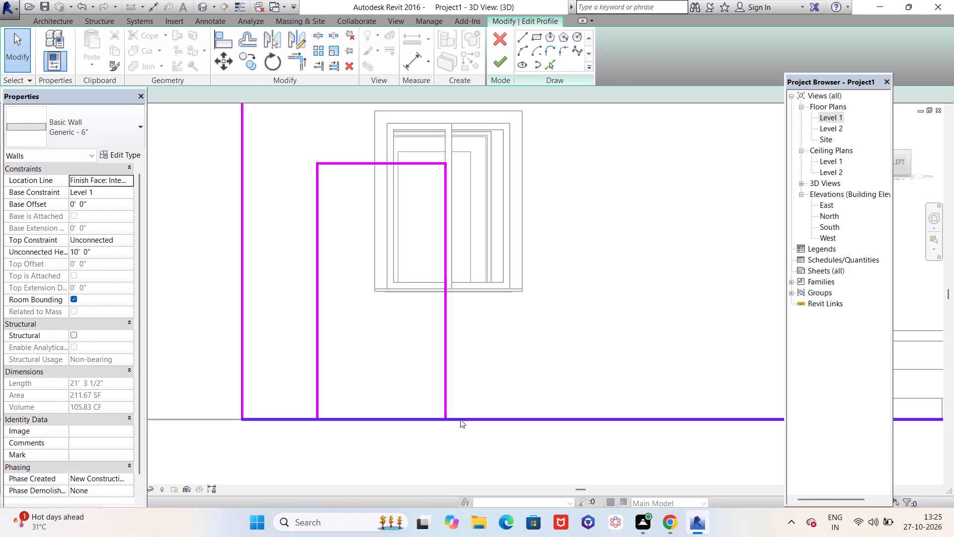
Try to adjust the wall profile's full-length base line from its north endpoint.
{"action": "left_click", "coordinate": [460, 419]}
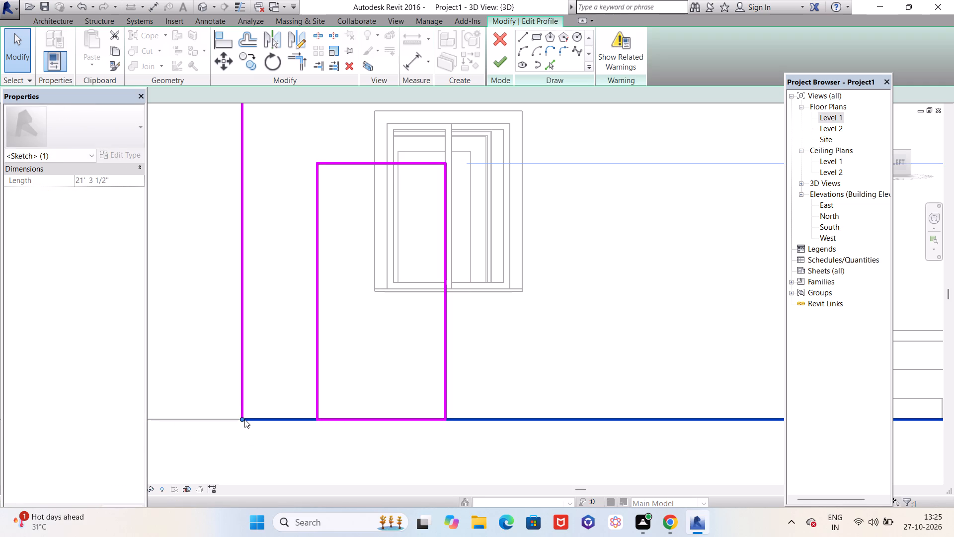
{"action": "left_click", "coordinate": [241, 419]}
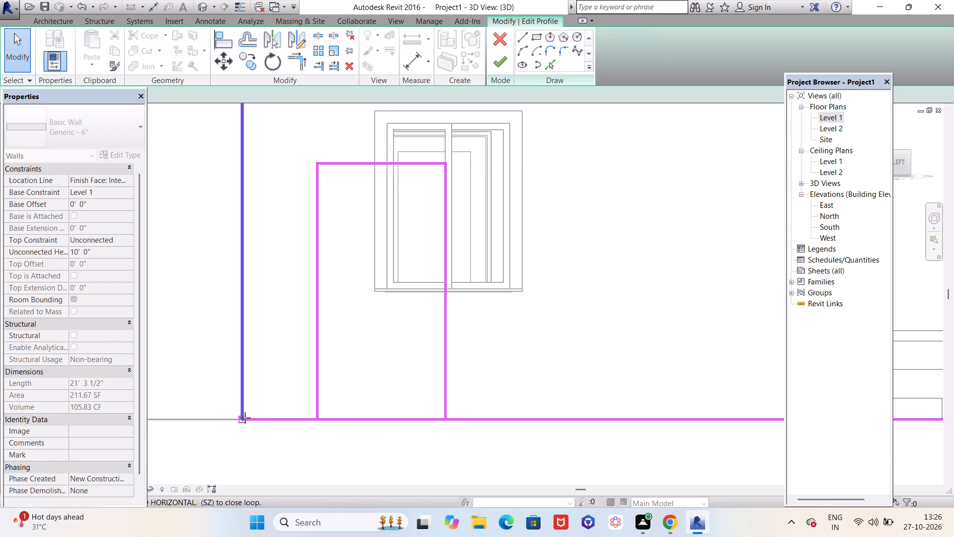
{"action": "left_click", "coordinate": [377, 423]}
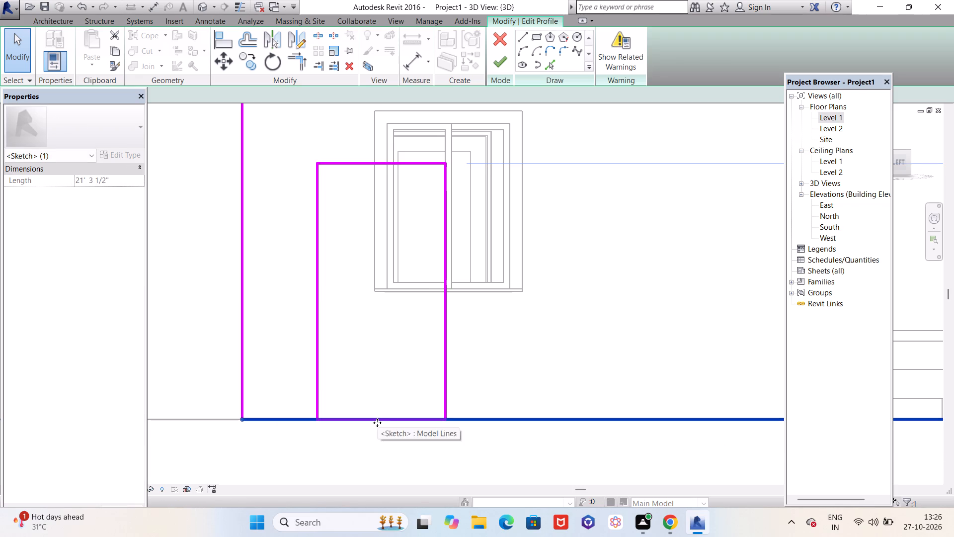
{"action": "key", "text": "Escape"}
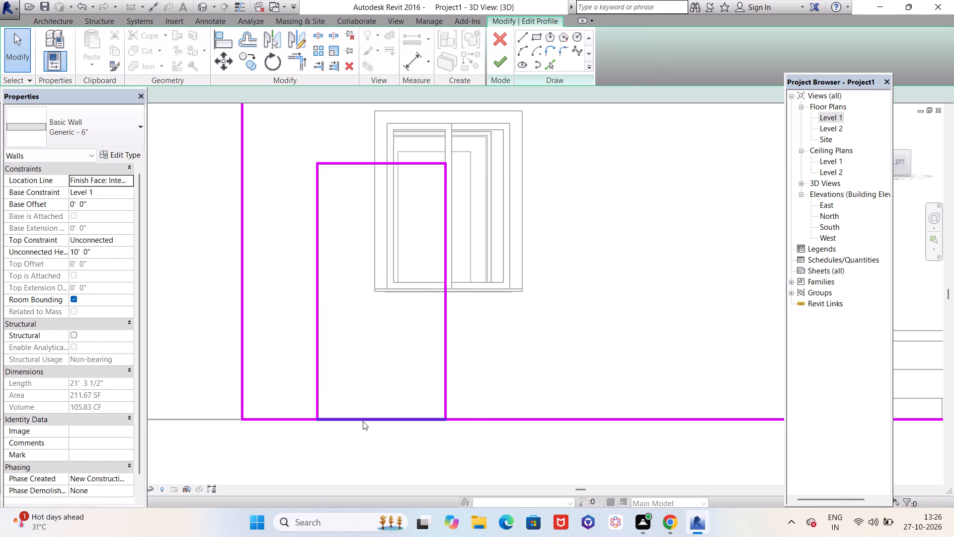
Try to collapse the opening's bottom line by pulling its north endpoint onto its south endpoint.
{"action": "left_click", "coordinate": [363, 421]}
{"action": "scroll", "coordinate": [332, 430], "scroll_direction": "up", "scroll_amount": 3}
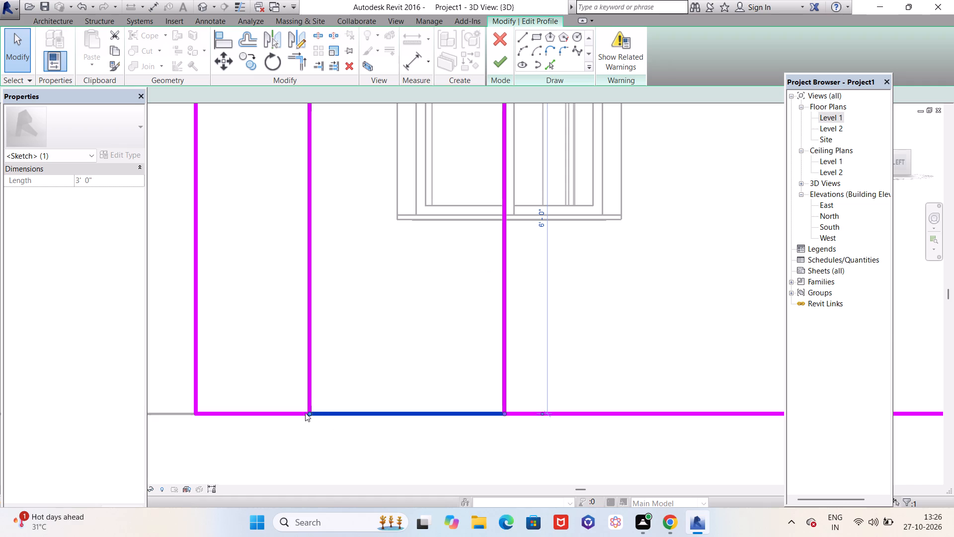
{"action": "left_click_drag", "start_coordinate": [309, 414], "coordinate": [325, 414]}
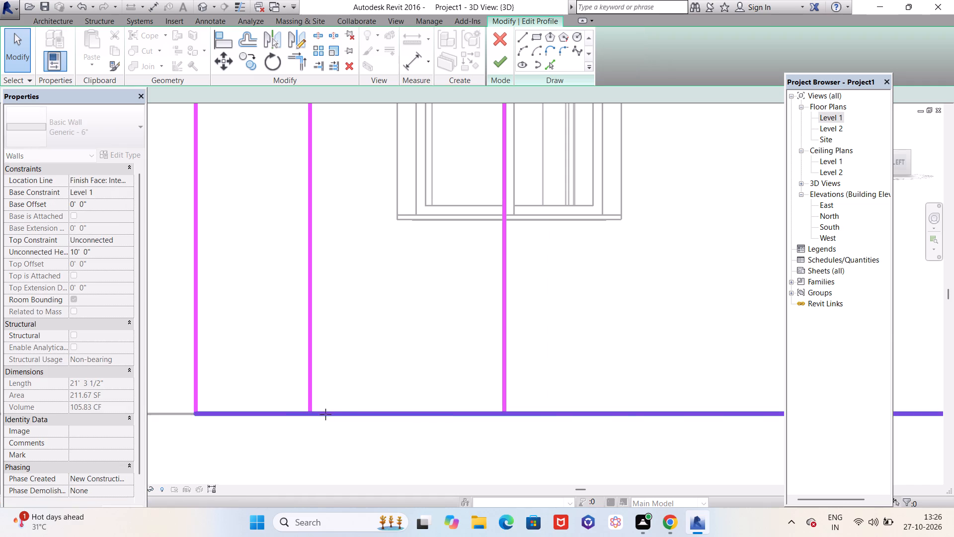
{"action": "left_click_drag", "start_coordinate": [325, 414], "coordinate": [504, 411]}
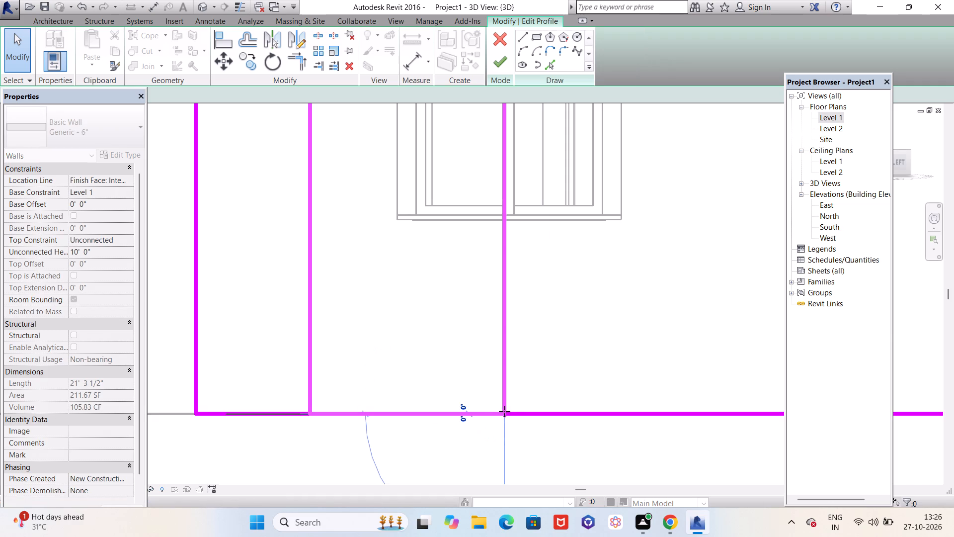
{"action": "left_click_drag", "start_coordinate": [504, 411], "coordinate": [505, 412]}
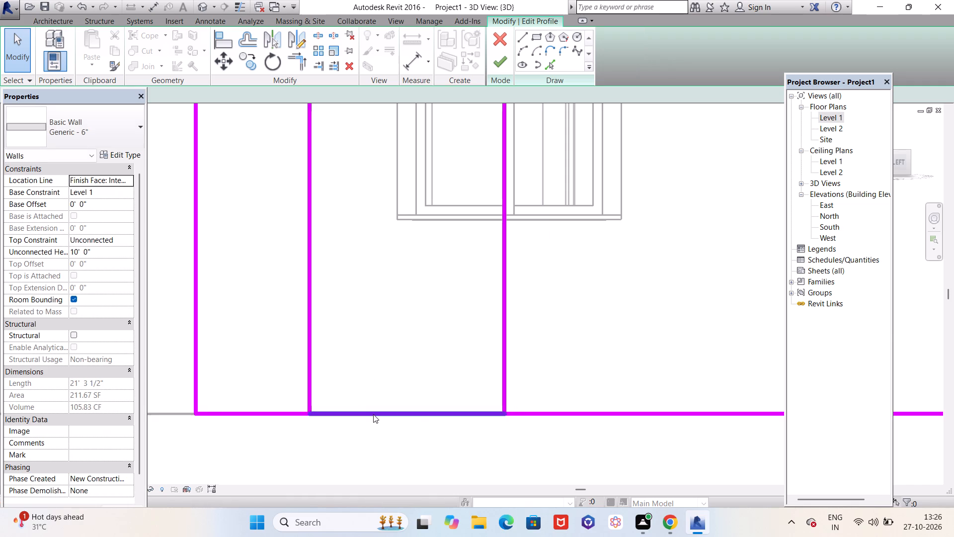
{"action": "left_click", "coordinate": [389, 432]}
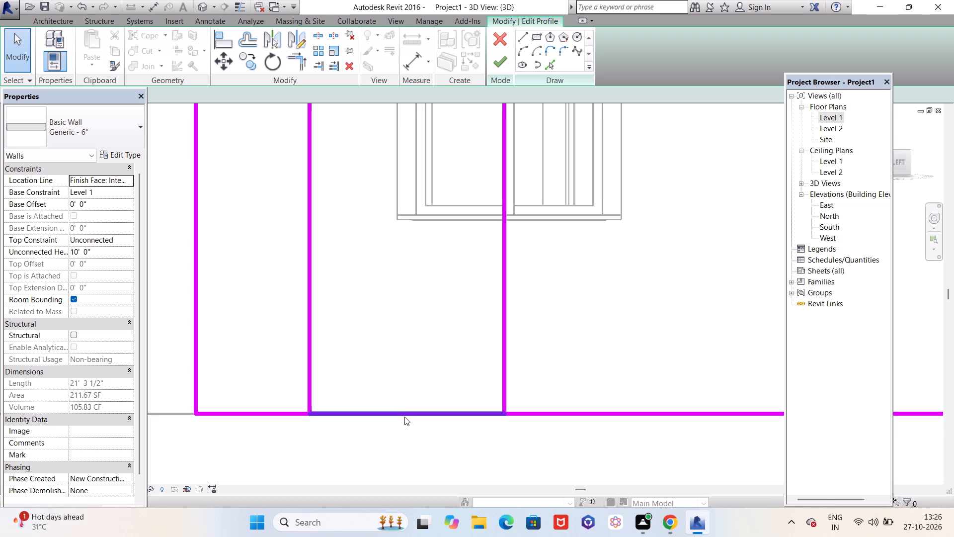
Delete the opening's bottom line, which overlaps the wall profile's base line.
{"action": "left_click", "coordinate": [404, 417]}
{"action": "key", "text": "Delete"}
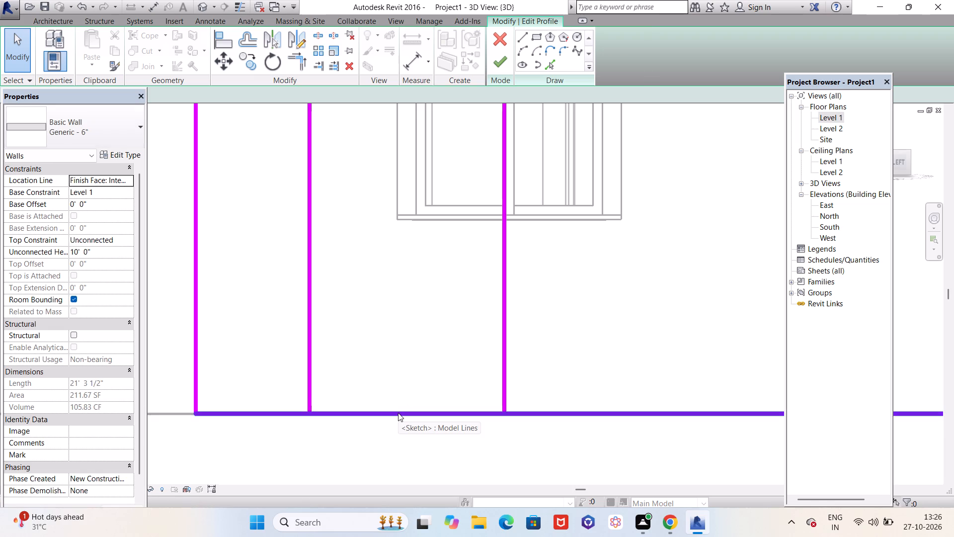
Split the wall profile's base line at both side lines of the opening and delete the segment between them.
{"action": "left_click", "coordinate": [319, 37]}
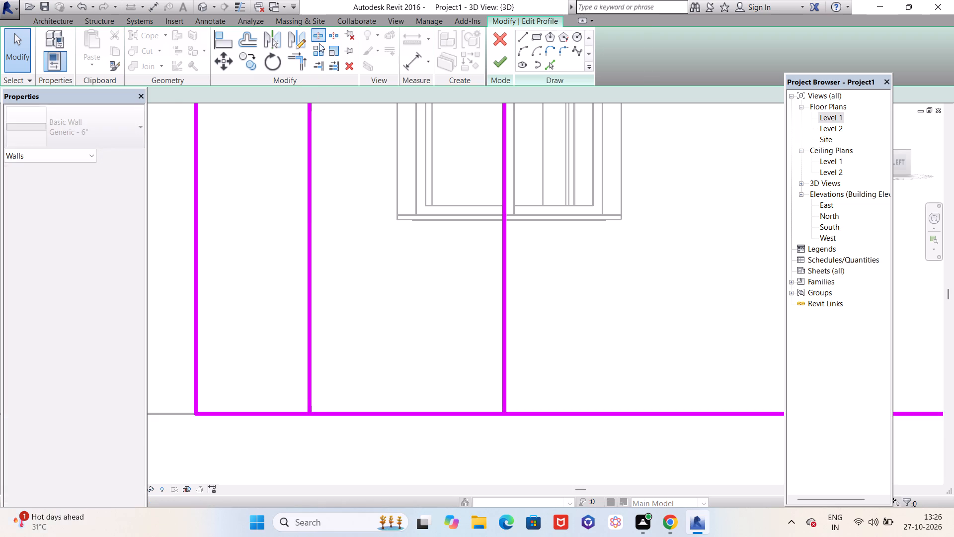
{"action": "left_click", "coordinate": [504, 414]}
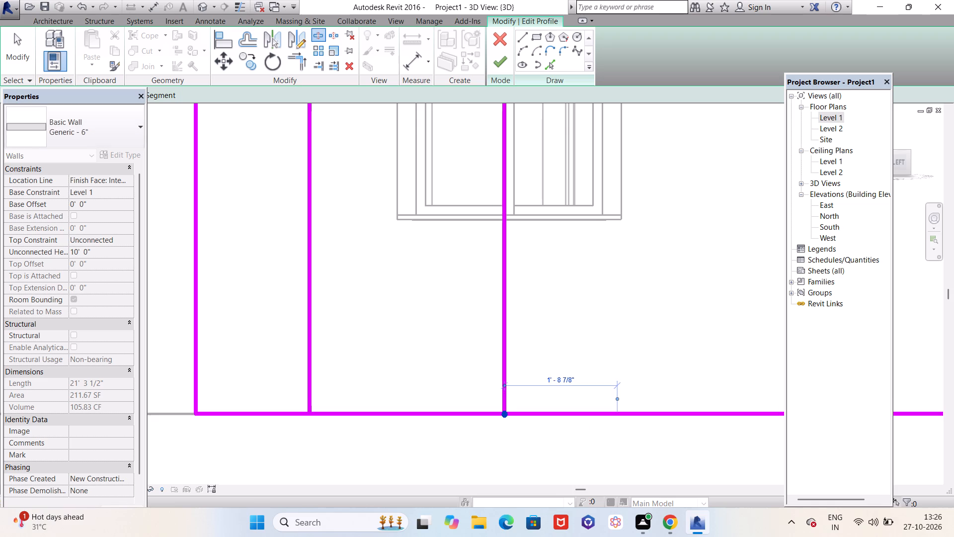
{"action": "left_click", "coordinate": [309, 413]}
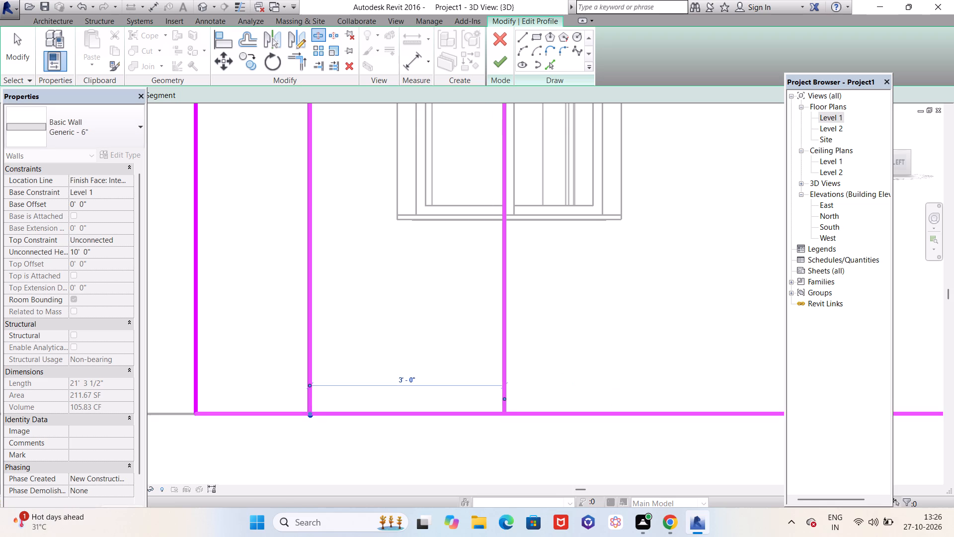
{"action": "key", "text": "Escape"}
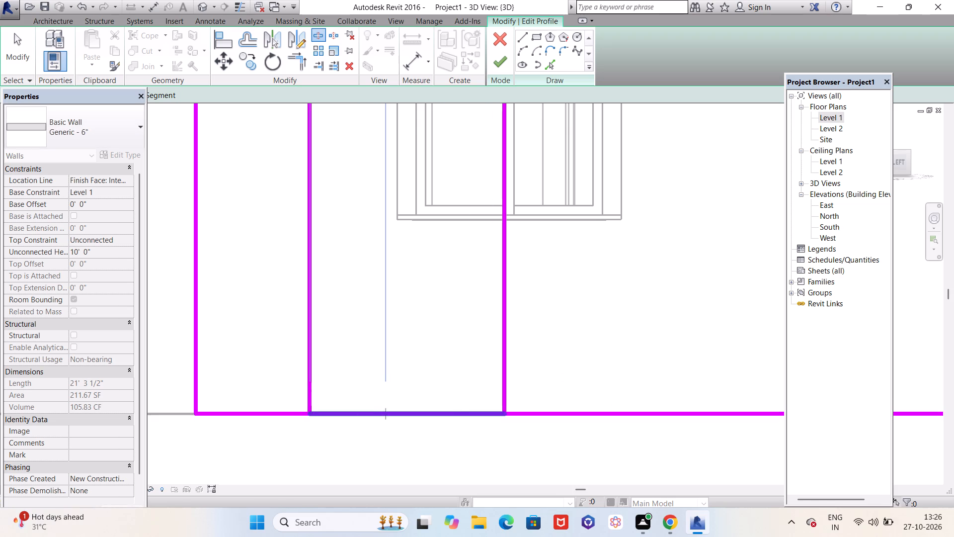
{"action": "key", "text": "Escape"}
{"action": "left_click", "coordinate": [389, 416]}
{"action": "key", "text": "Delete"}
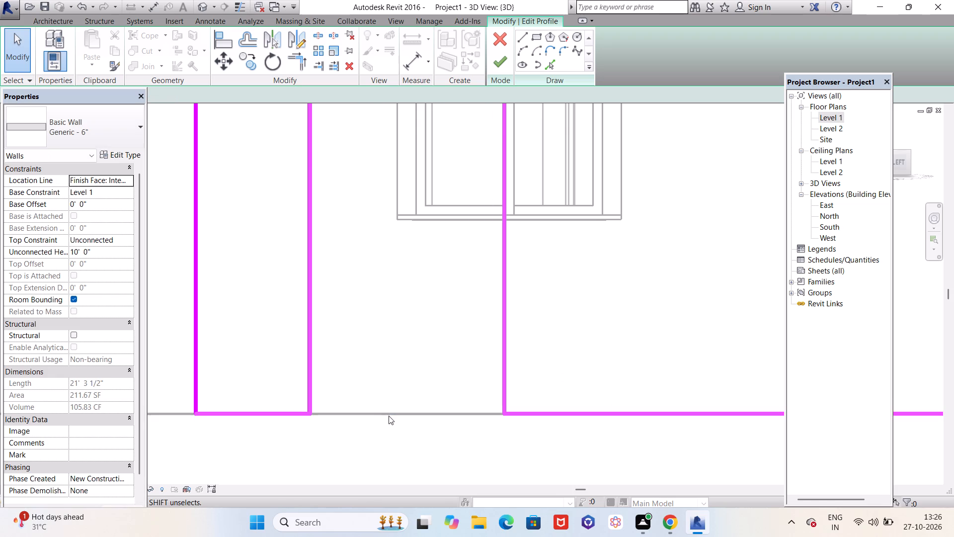
Finish the wall profile edit so the doorway opening is cut into the wall.
{"action": "scroll", "coordinate": [428, 422], "scroll_direction": "down", "scroll_amount": 8}
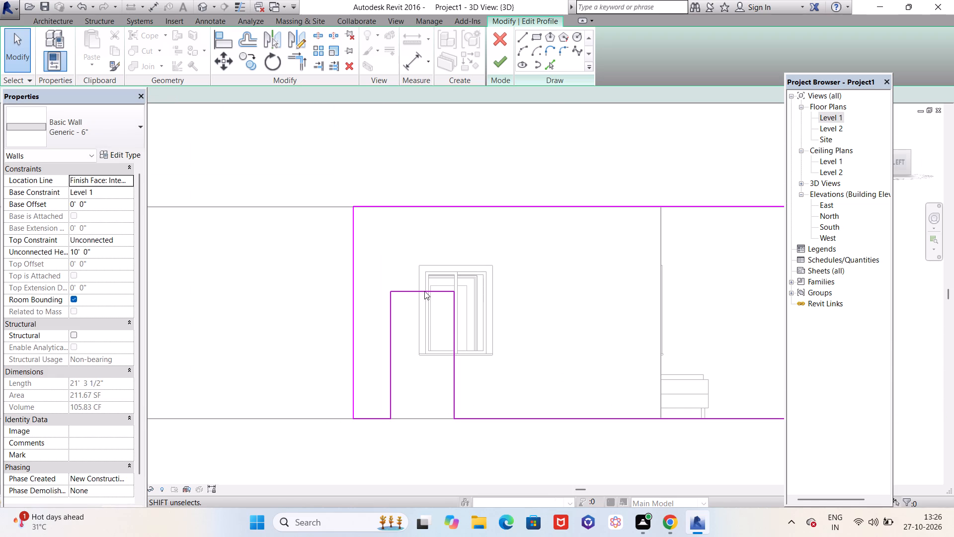
{"action": "scroll", "coordinate": [422, 287], "scroll_direction": "up", "scroll_amount": 1}
{"action": "left_click", "coordinate": [496, 61]}
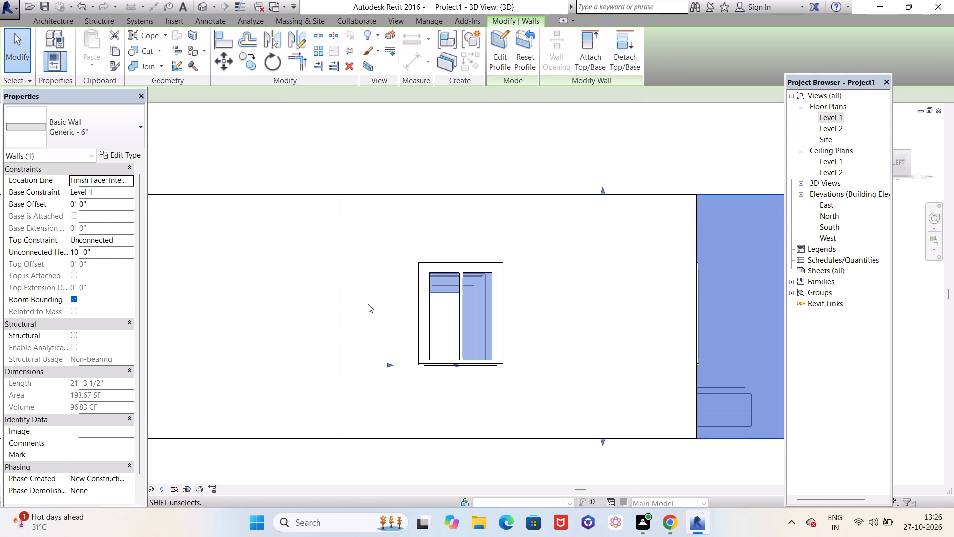
Examine the new doorway opening and the overall house in 3D from above and from the front.
{"action": "scroll", "coordinate": [367, 304], "scroll_direction": "down", "scroll_amount": 3}
{"action": "middle_click_drag", "start_coordinate": [509, 182], "coordinate": [515, 327], "text": "shift"}
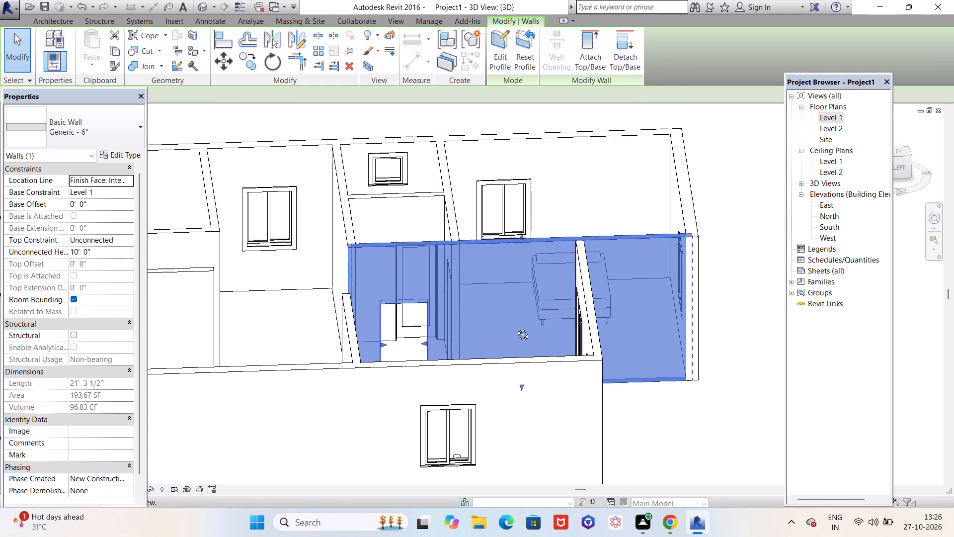
{"action": "middle_click_drag", "start_coordinate": [515, 327], "coordinate": [512, 334], "text": "shift"}
{"action": "key", "text": "Escape"}
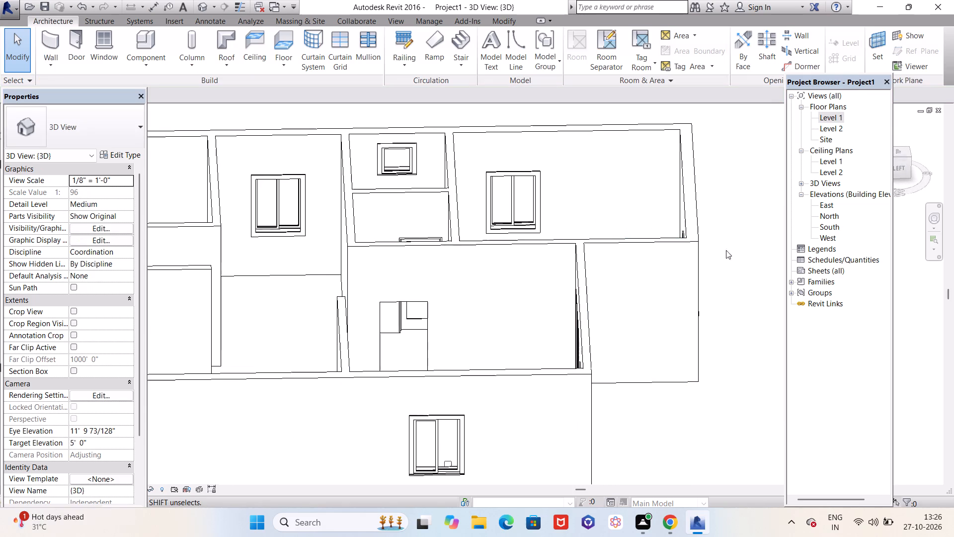
{"action": "scroll", "coordinate": [399, 323], "scroll_direction": "up", "scroll_amount": 5}
{"action": "scroll", "coordinate": [456, 357], "scroll_direction": "down", "scroll_amount": 4}
{"action": "middle_click_drag", "start_coordinate": [476, 349], "coordinate": [461, 371]}
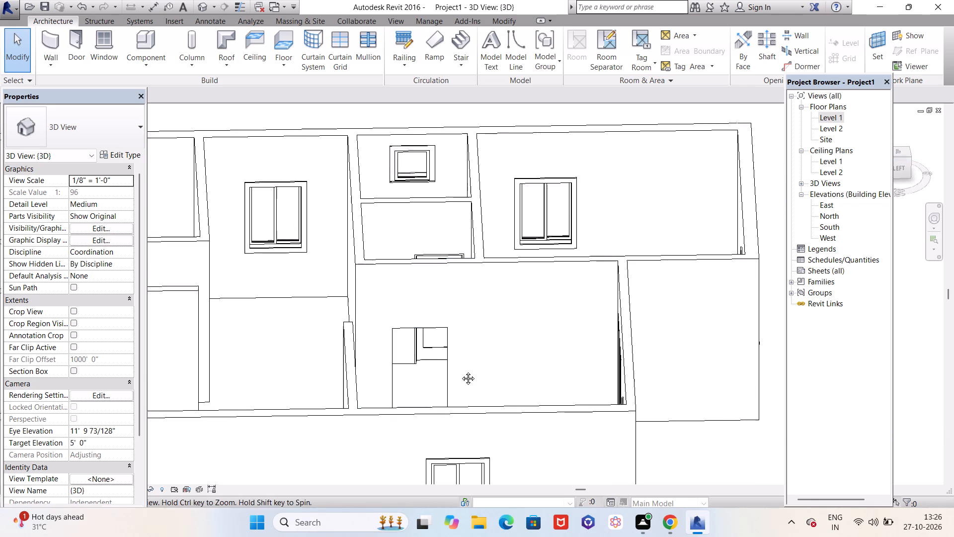
{"action": "middle_click_drag", "start_coordinate": [461, 371], "coordinate": [380, 420]}
{"action": "scroll", "coordinate": [482, 353], "scroll_direction": "down", "scroll_amount": 5}
{"action": "middle_click_drag", "start_coordinate": [485, 360], "coordinate": [425, 382], "text": "shift"}
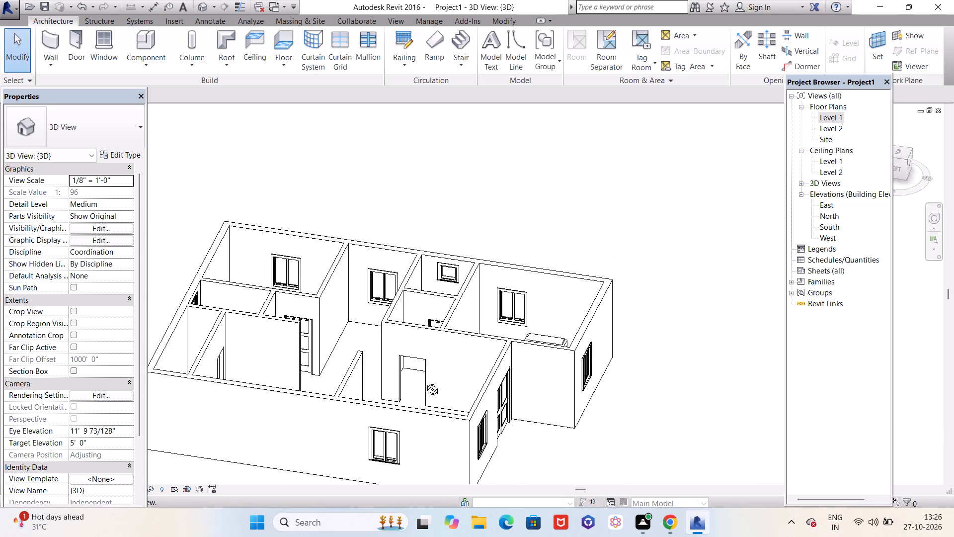
{"action": "middle_click_drag", "start_coordinate": [425, 382], "coordinate": [476, 418], "text": "shift"}
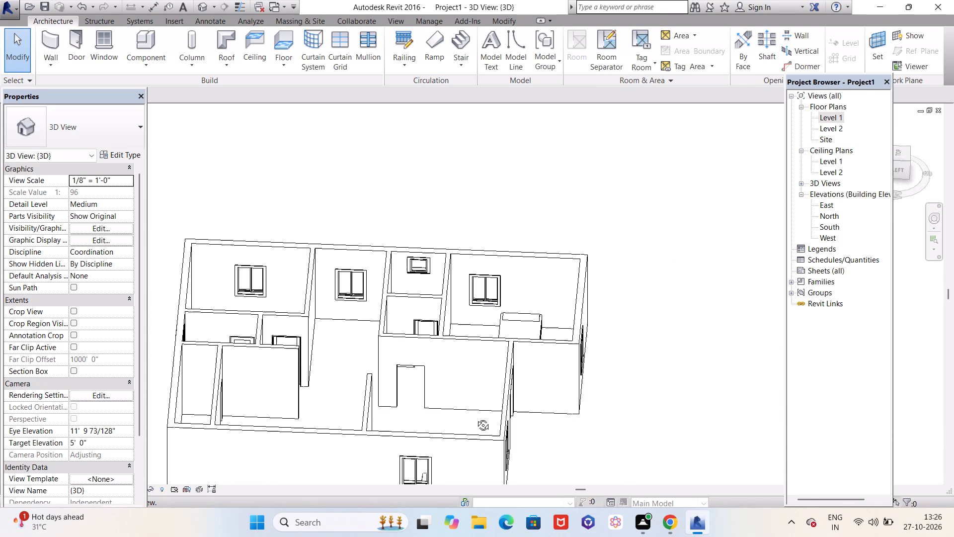
{"action": "middle_click_drag", "start_coordinate": [476, 418], "coordinate": [396, 316], "text": "shift"}
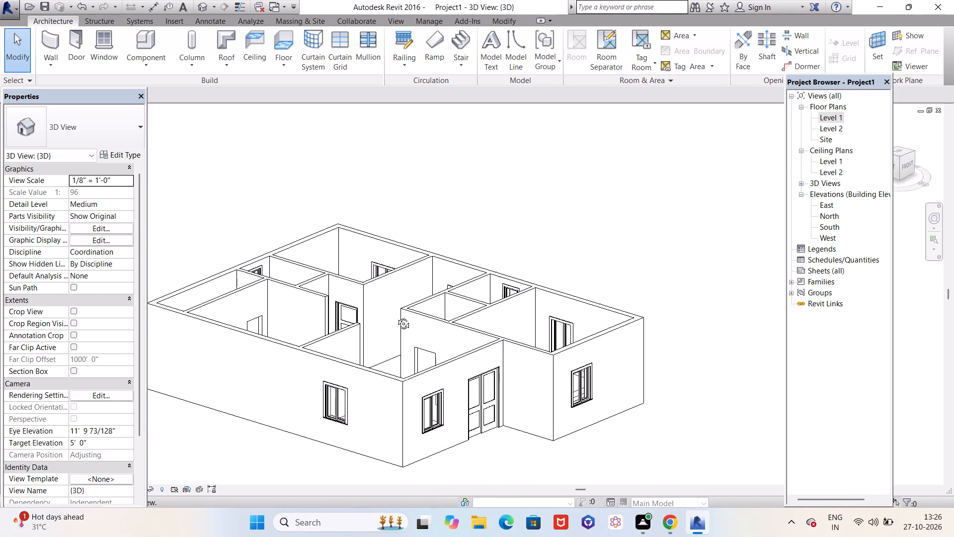
{"action": "middle_click_drag", "start_coordinate": [396, 316], "coordinate": [299, 240], "text": "shift"}
{"action": "scroll", "coordinate": [414, 368], "scroll_direction": "up", "scroll_amount": 4}
{"action": "scroll", "coordinate": [413, 368], "scroll_direction": "down", "scroll_amount": 3}
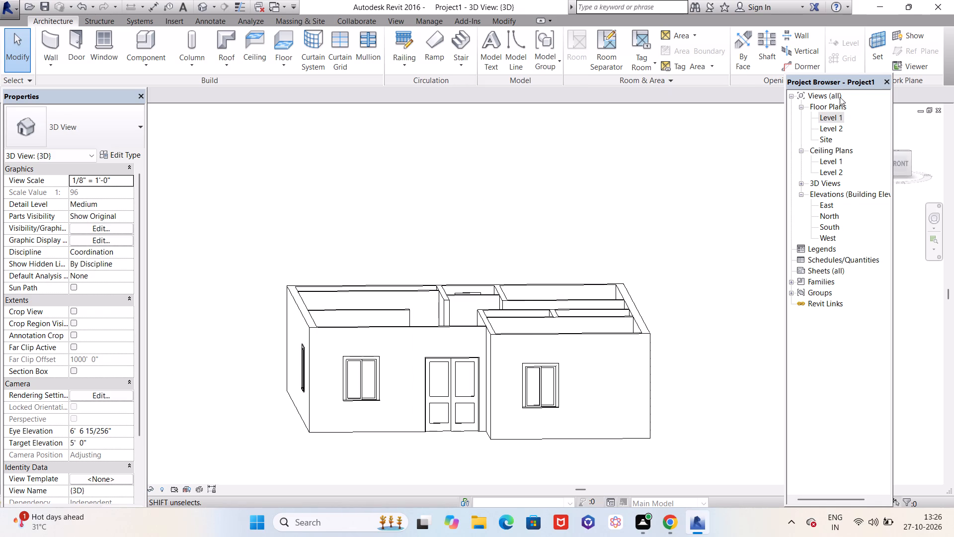
Open the Level 1 floor plan and look over the whole room and furniture layout.
{"action": "double_click", "coordinate": [824, 117]}
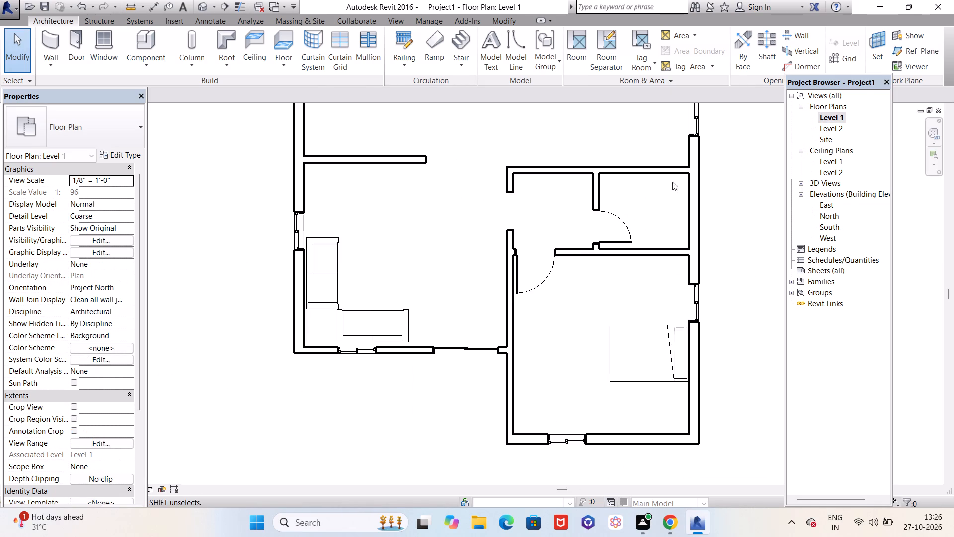
{"action": "scroll", "coordinate": [515, 291], "scroll_direction": "down", "scroll_amount": 7}
{"action": "scroll", "coordinate": [545, 199], "scroll_direction": "up", "scroll_amount": 3}
{"action": "scroll", "coordinate": [471, 235], "scroll_direction": "down", "scroll_amount": 3}
{"action": "scroll", "coordinate": [517, 143], "scroll_direction": "up", "scroll_amount": 4}
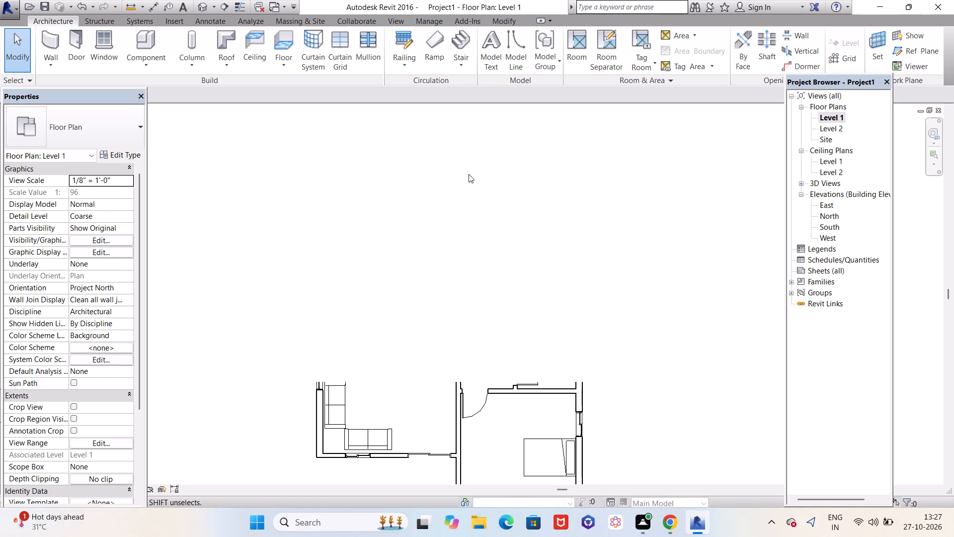
{"action": "double_click", "coordinate": [652, 126]}
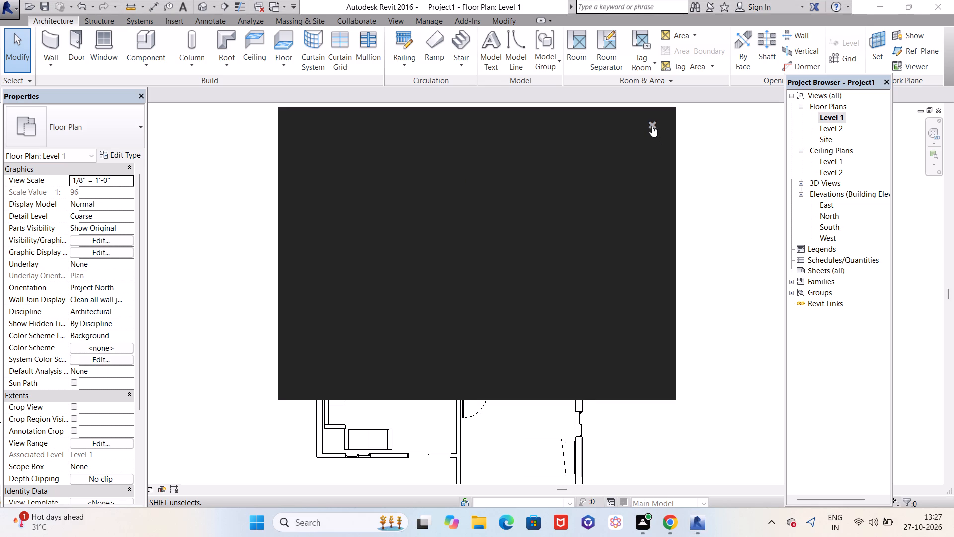
{"action": "scroll", "coordinate": [619, 162], "scroll_direction": "down", "scroll_amount": 2}
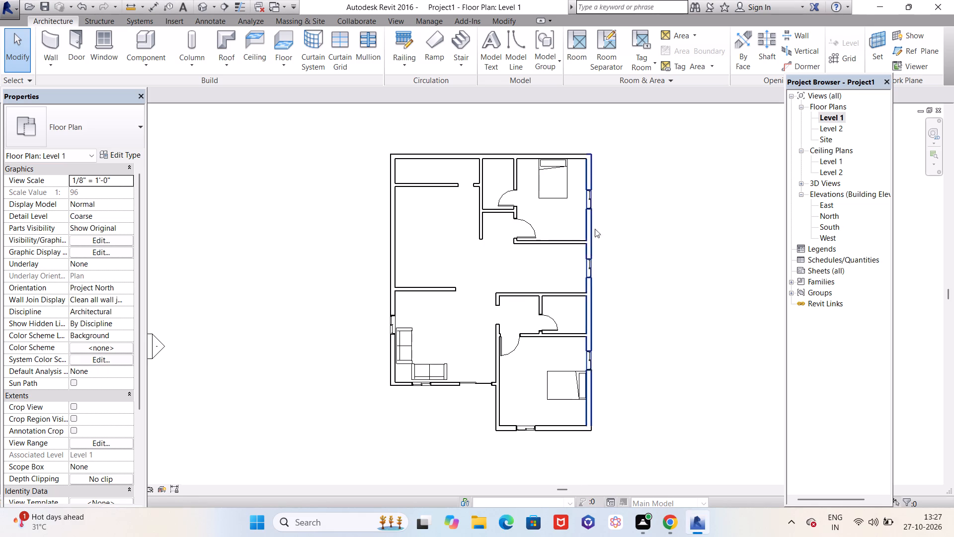
{"action": "middle_click_drag", "start_coordinate": [595, 264], "coordinate": [542, 256]}
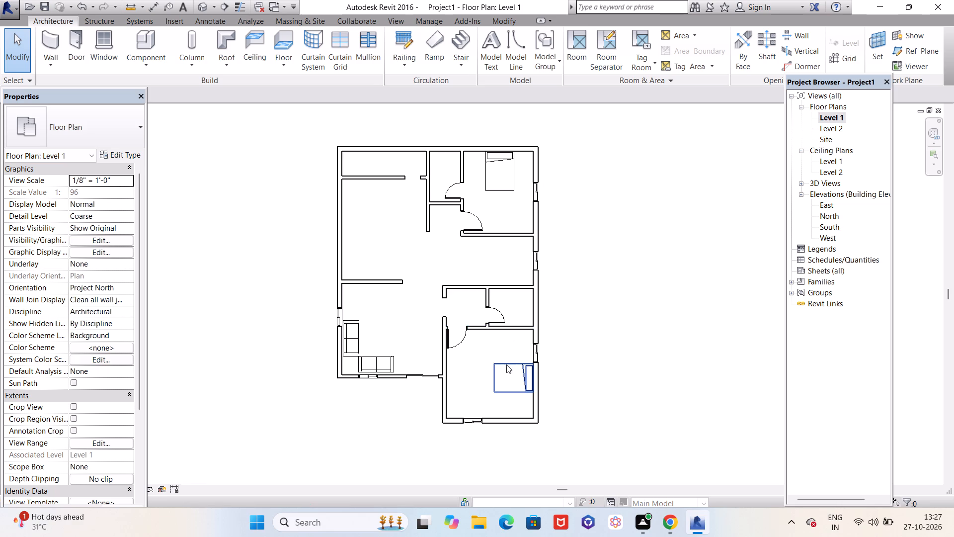
{"action": "scroll", "coordinate": [506, 364], "scroll_direction": "up", "scroll_amount": 2}
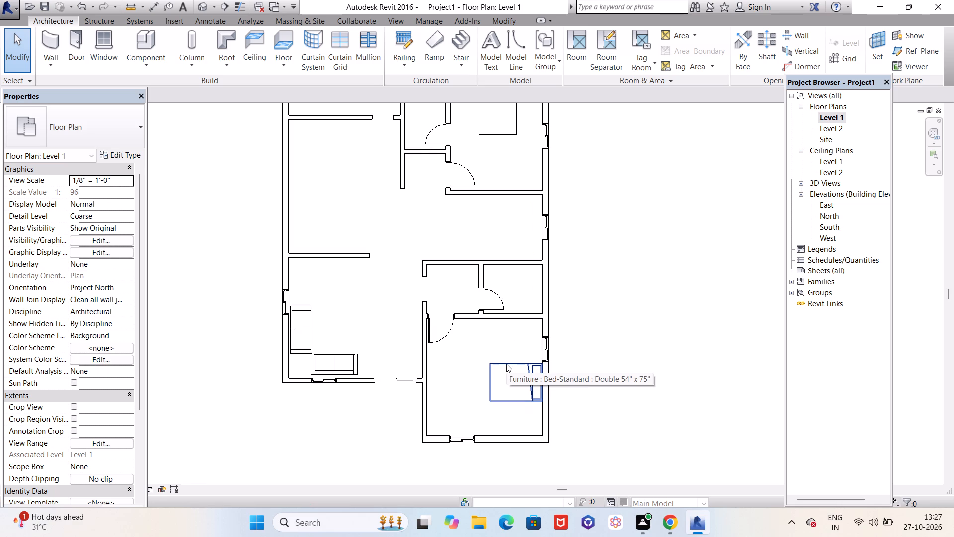
{"action": "scroll", "coordinate": [392, 264], "scroll_direction": "down", "scroll_amount": 1}
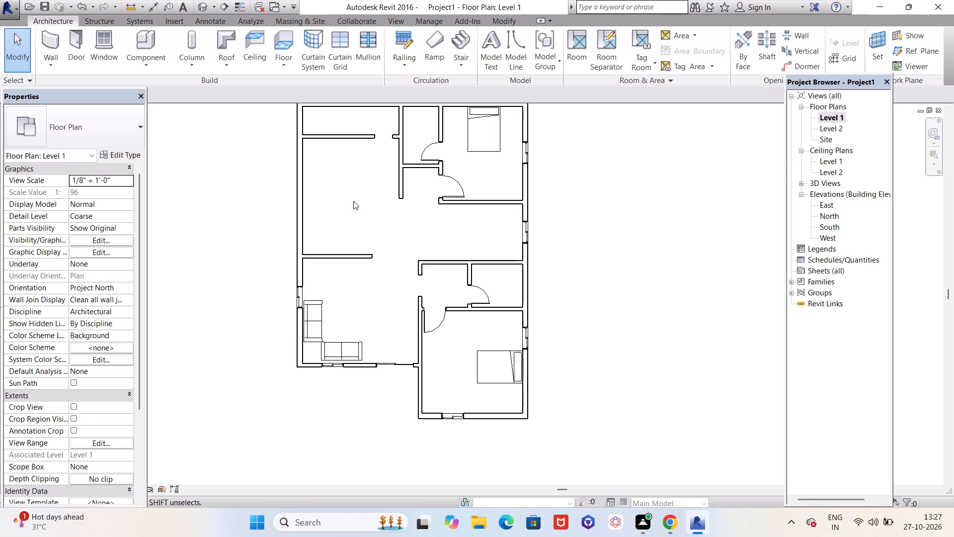
Load the Entertainment Center family from the Storage folder of the US Imperial furniture library for placement.
{"action": "left_click", "coordinate": [137, 33]}
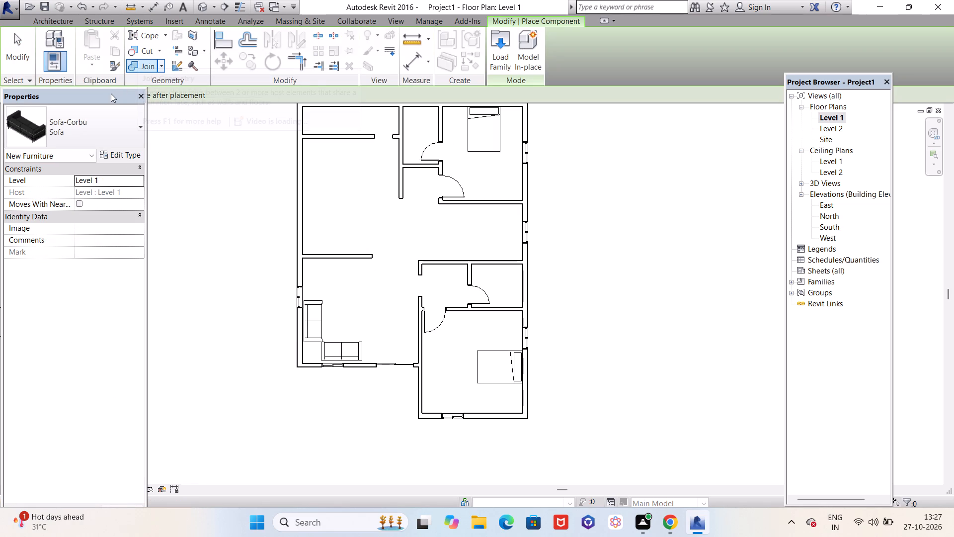
{"action": "left_click", "coordinate": [499, 42]}
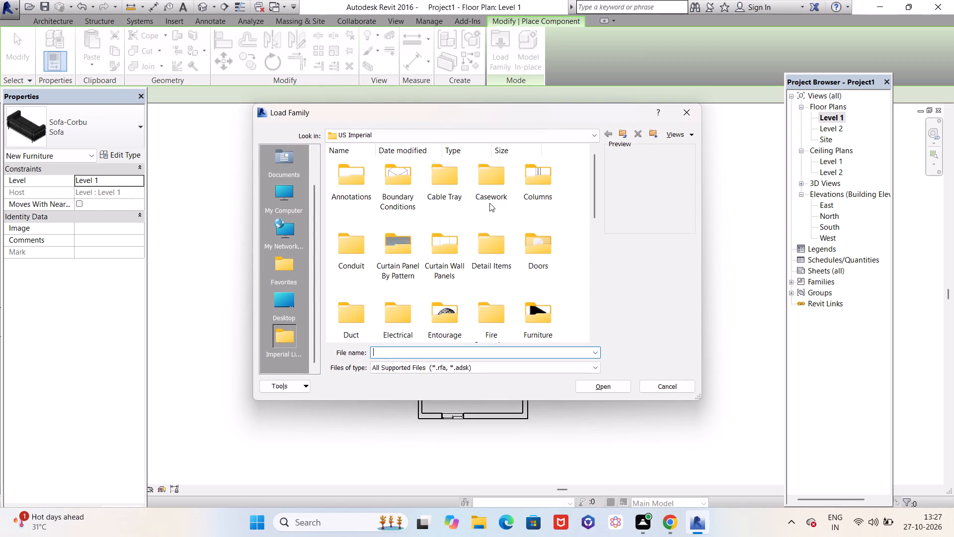
{"action": "double_click", "coordinate": [534, 314]}
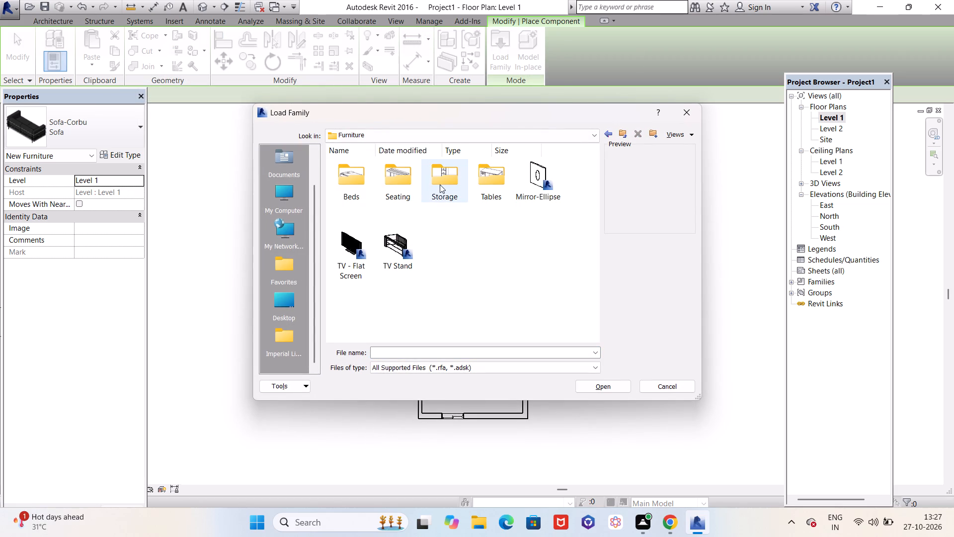
{"action": "double_click", "coordinate": [443, 183]}
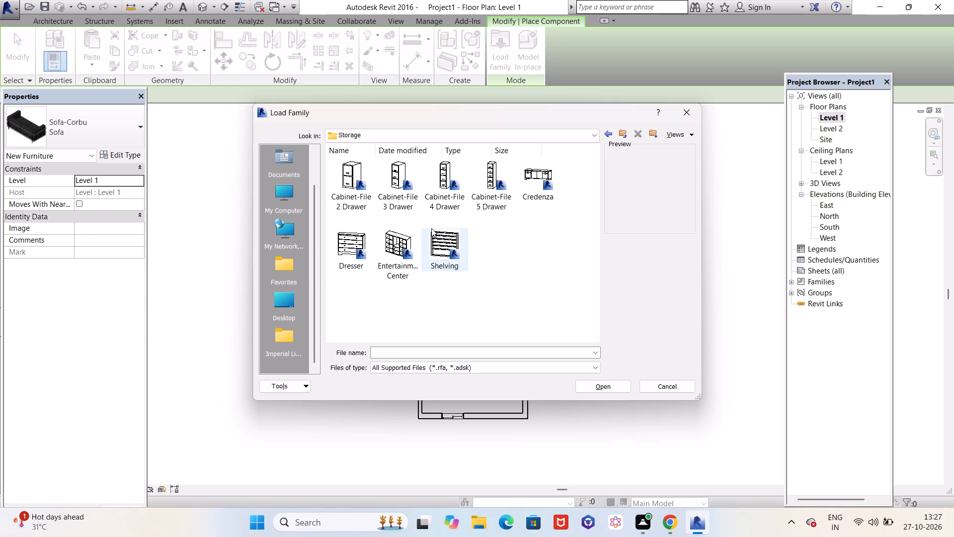
{"action": "left_click", "coordinate": [445, 229]}
{"action": "left_click", "coordinate": [389, 244]}
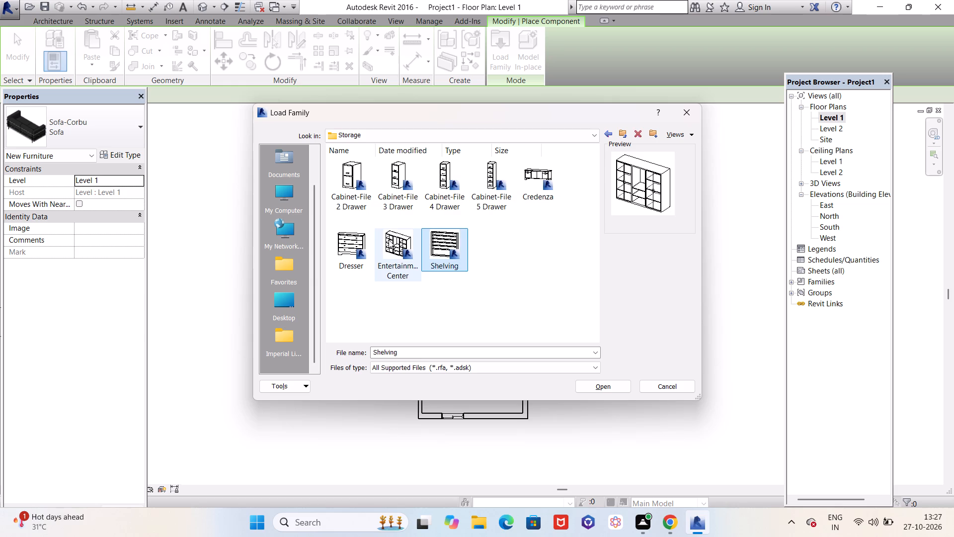
{"action": "left_click", "coordinate": [345, 190]}
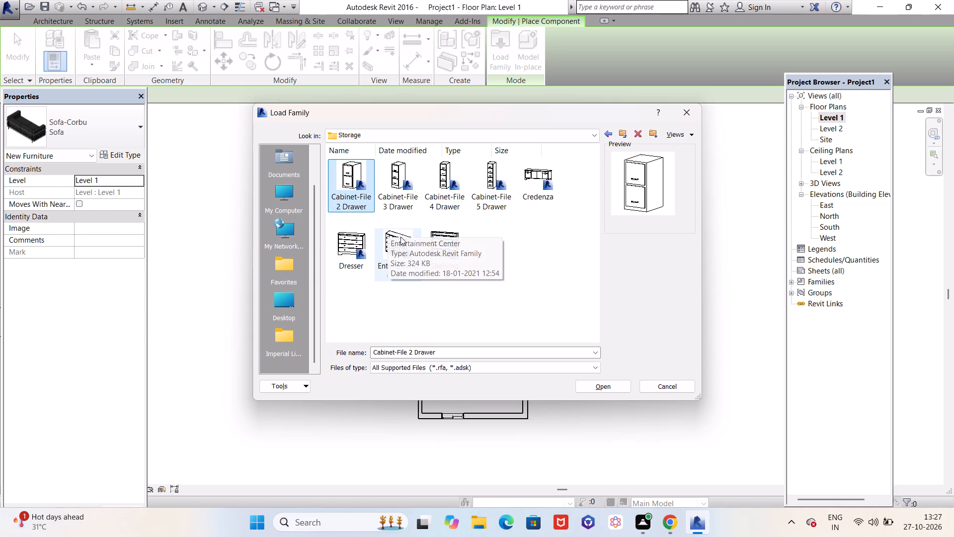
{"action": "left_click", "coordinate": [400, 237]}
{"action": "left_click", "coordinate": [613, 387]}
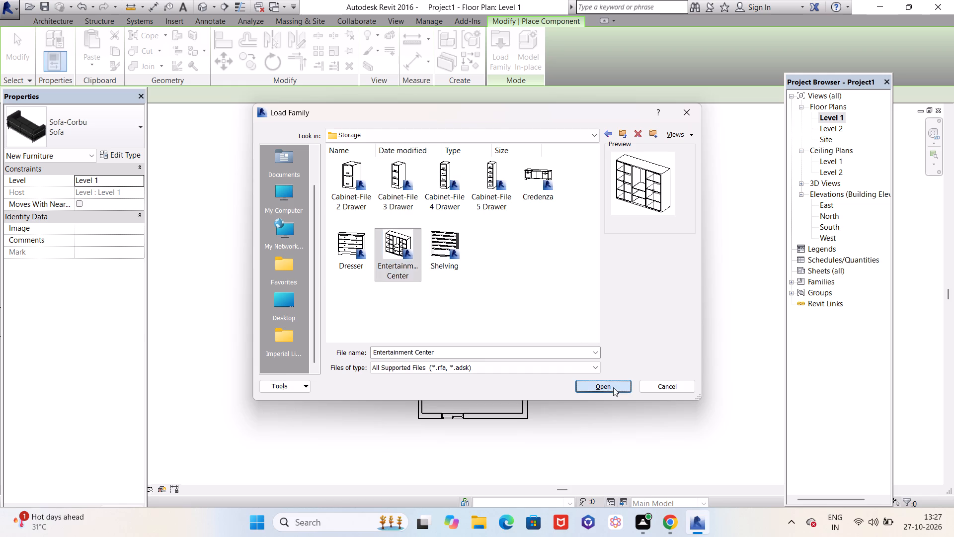
Place a 72" x 72" x 24" Entertainment Center against the bottom wall of the lower bedroom, below the bed and beside the window.
{"action": "scroll", "coordinate": [483, 331], "scroll_direction": "up", "scroll_amount": 2}
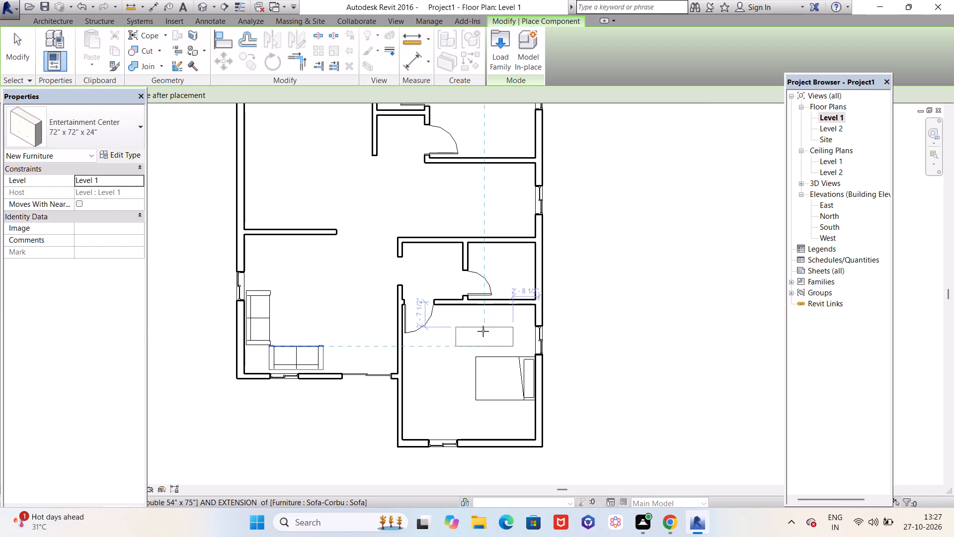
{"action": "key", "text": "space"}
{"action": "key", "text": "space"}
{"action": "key", "text": "space"}
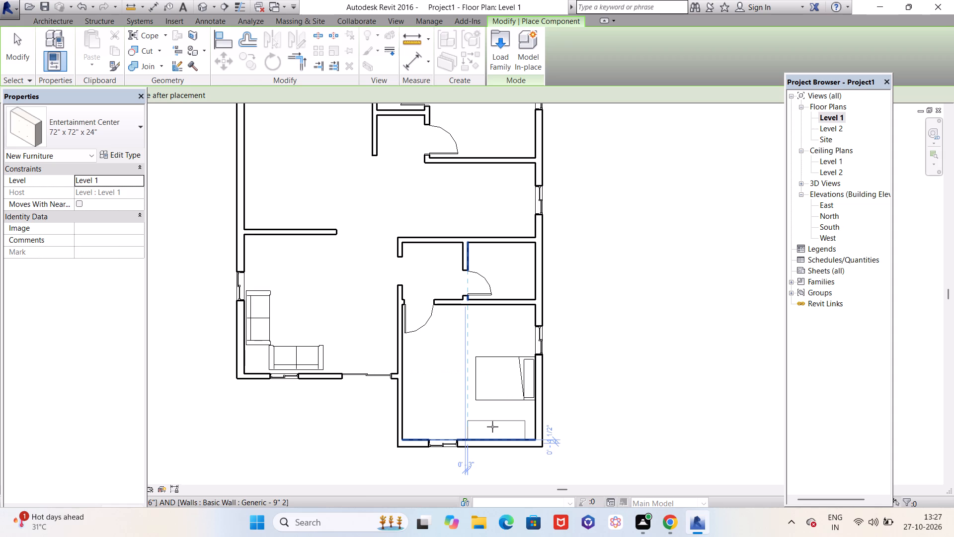
{"action": "scroll", "coordinate": [502, 424], "scroll_direction": "up", "scroll_amount": 4}
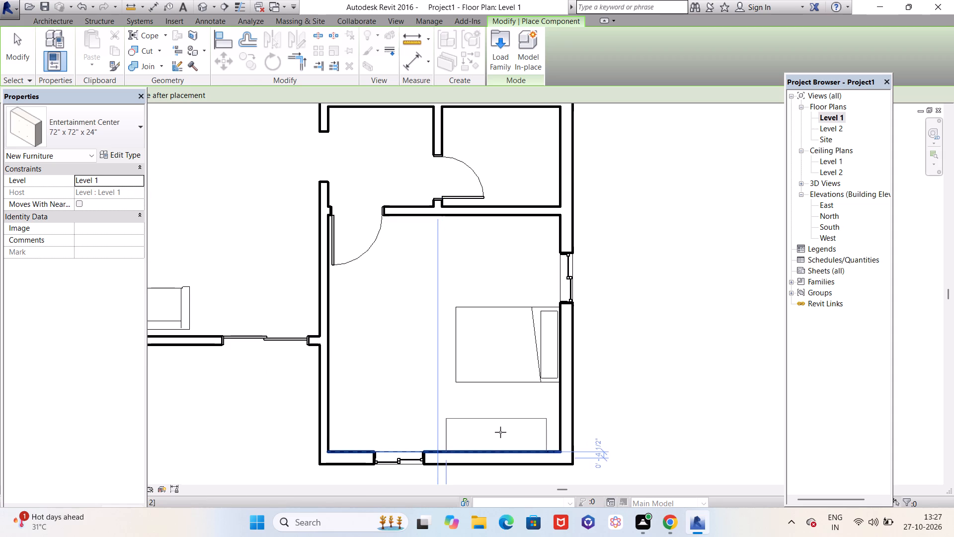
{"action": "scroll", "coordinate": [500, 430], "scroll_direction": "up", "scroll_amount": 3}
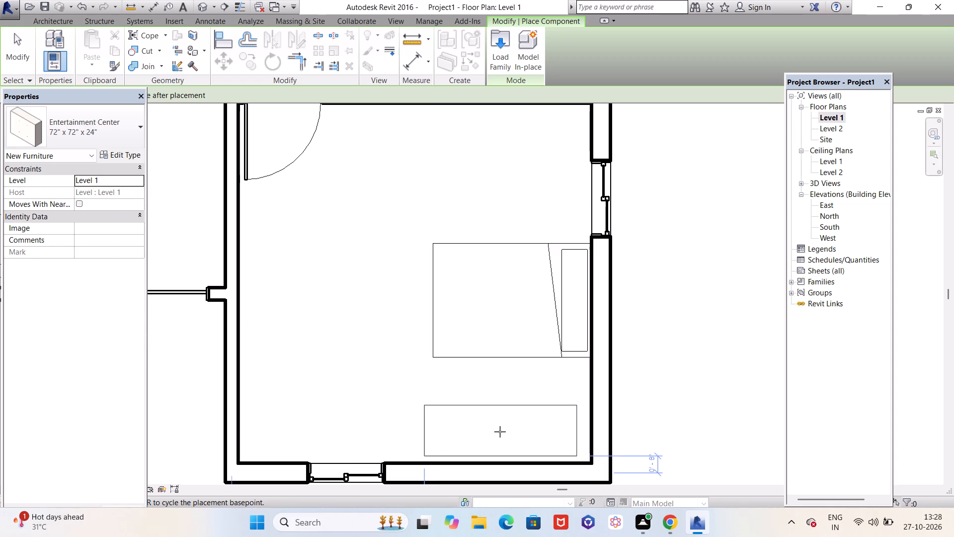
{"action": "left_click", "coordinate": [499, 434]}
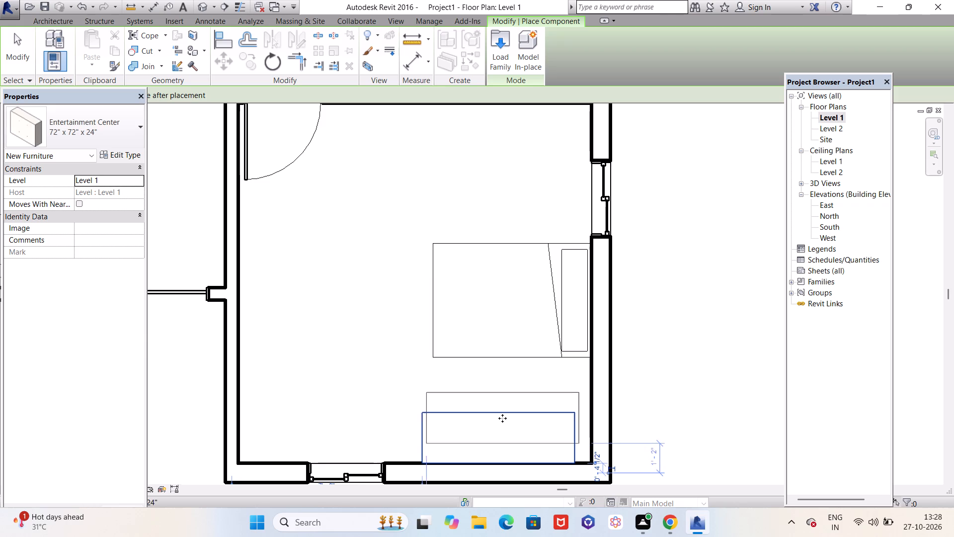
Place a second 72" x 72" x 24" Entertainment Center in the upper bedroom, rotated lengthwise along the exterior wall beside the bed.
{"action": "scroll", "coordinate": [502, 418], "scroll_direction": "down", "scroll_amount": 8}
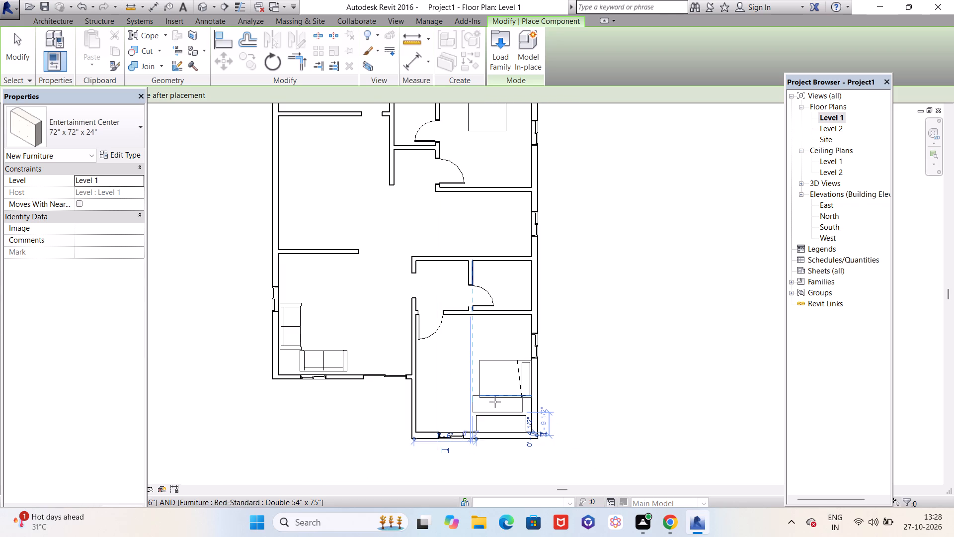
{"action": "scroll", "coordinate": [495, 402], "scroll_direction": "down", "scroll_amount": 4}
{"action": "scroll", "coordinate": [493, 249], "scroll_direction": "up", "scroll_amount": 3}
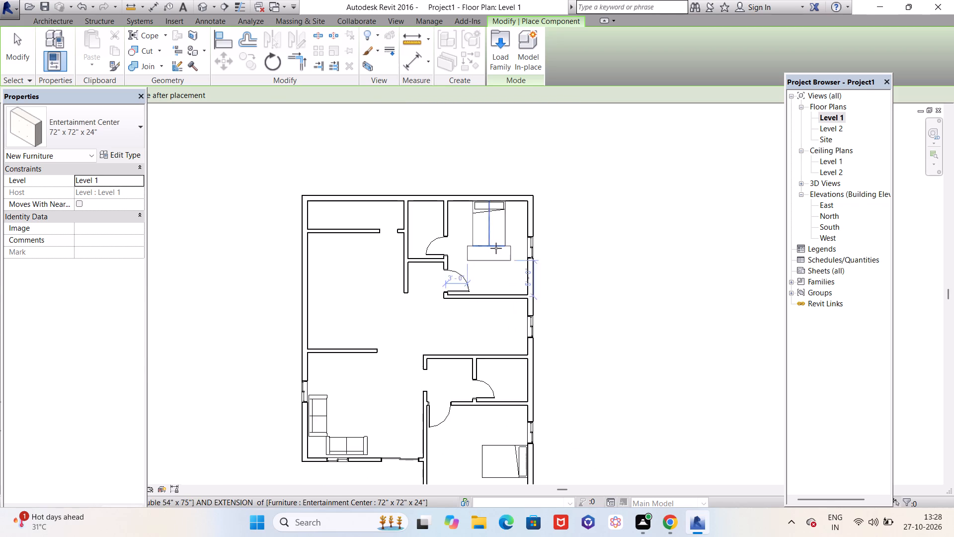
{"action": "scroll", "coordinate": [497, 248], "scroll_direction": "up", "scroll_amount": 4}
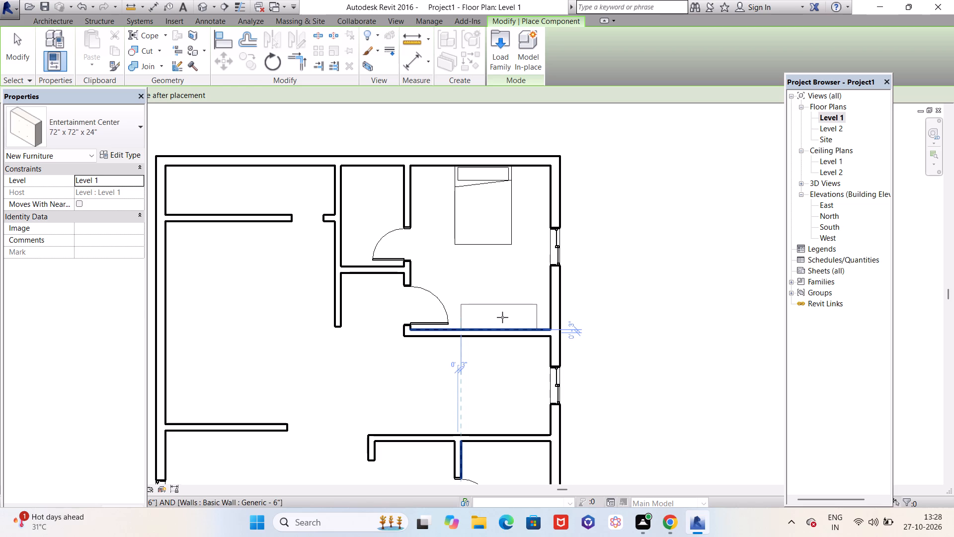
{"action": "key", "text": "space"}
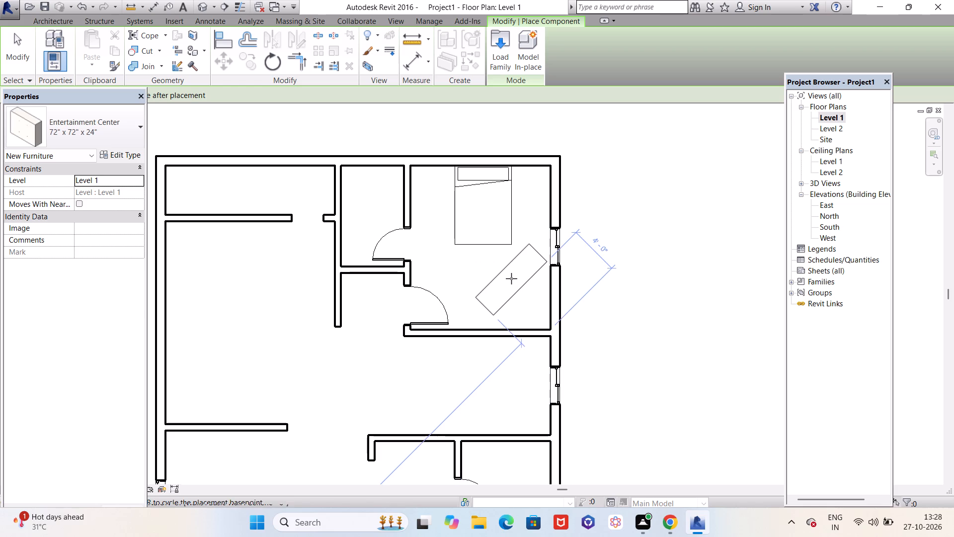
{"action": "key", "text": "space"}
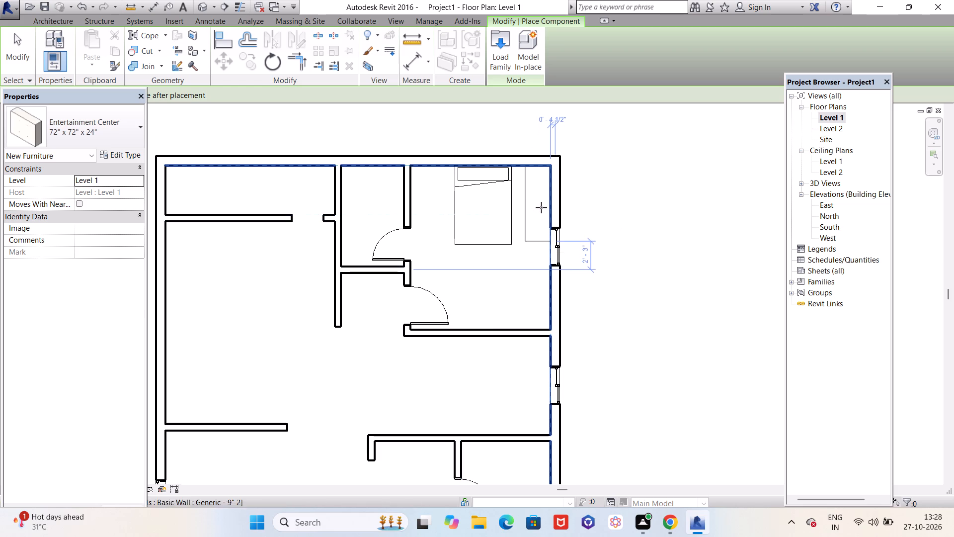
{"action": "left_click", "coordinate": [542, 214]}
{"action": "scroll", "coordinate": [422, 328], "scroll_direction": "down", "scroll_amount": 8}
{"action": "middle_click_drag", "start_coordinate": [394, 343], "coordinate": [464, 295]}
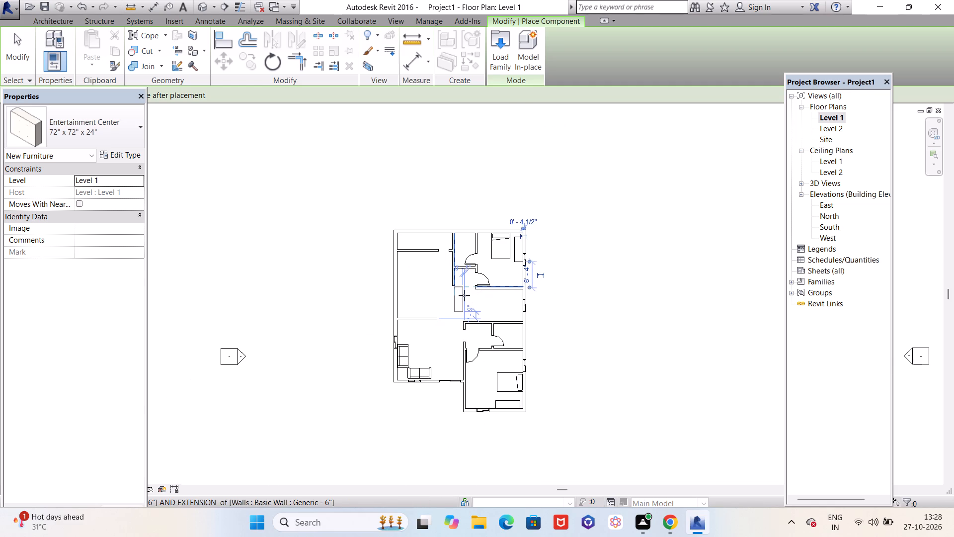
{"action": "key", "text": "Escape"}
{"action": "key", "text": "Escape"}
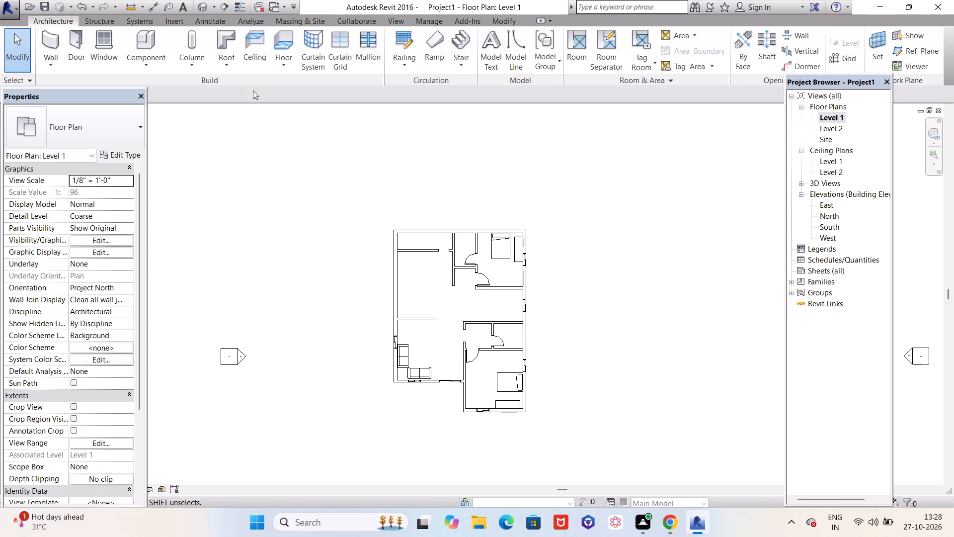
Examine the two placed entertainment centers and the bedroom layouts in 3D from several angles.
{"action": "left_click", "coordinate": [203, 6]}
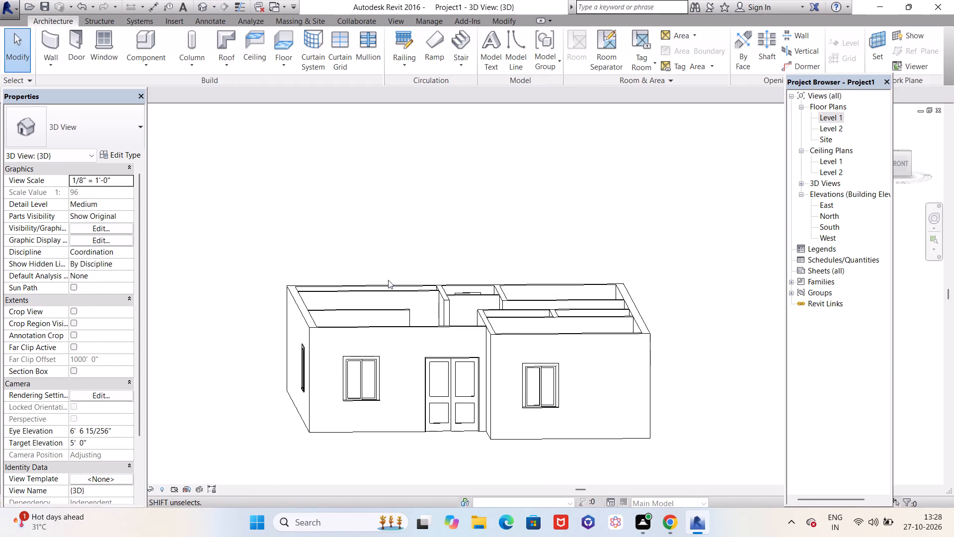
{"action": "middle_click_drag", "start_coordinate": [375, 314], "coordinate": [534, 492], "text": "shift"}
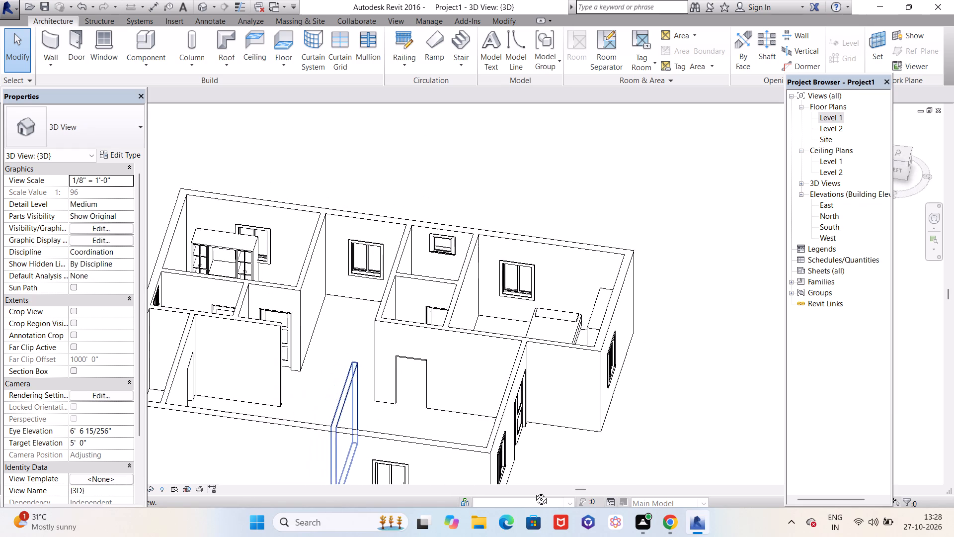
{"action": "middle_click_drag", "start_coordinate": [534, 492], "coordinate": [461, 513], "text": "shift"}
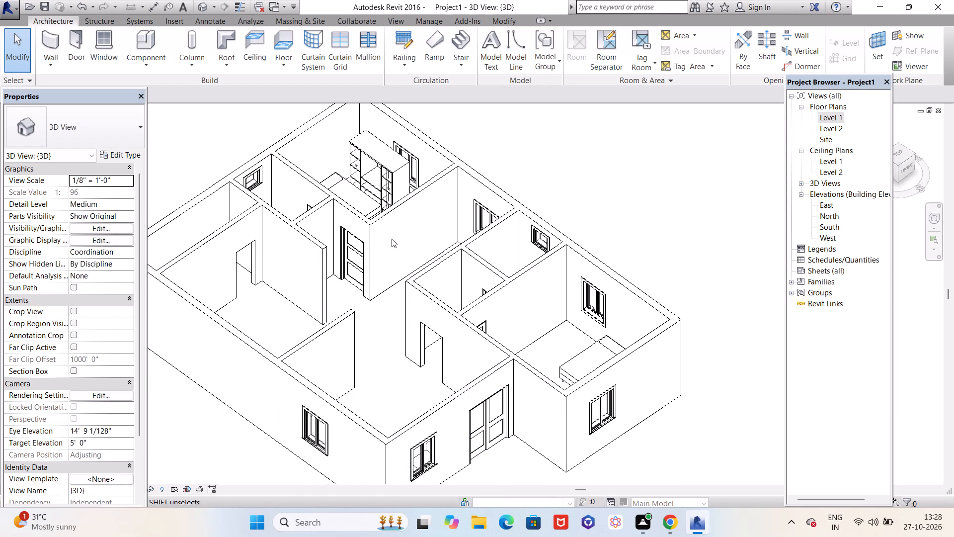
{"action": "scroll", "coordinate": [385, 141], "scroll_direction": "up", "scroll_amount": 8}
{"action": "scroll", "coordinate": [407, 218], "scroll_direction": "down", "scroll_amount": 4}
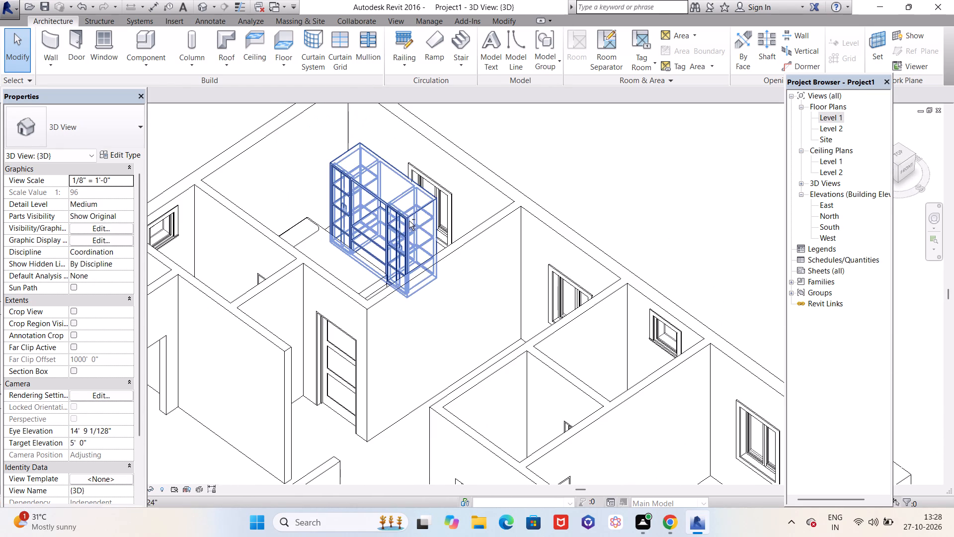
{"action": "middle_click_drag", "start_coordinate": [364, 245], "coordinate": [442, 271], "text": "shift"}
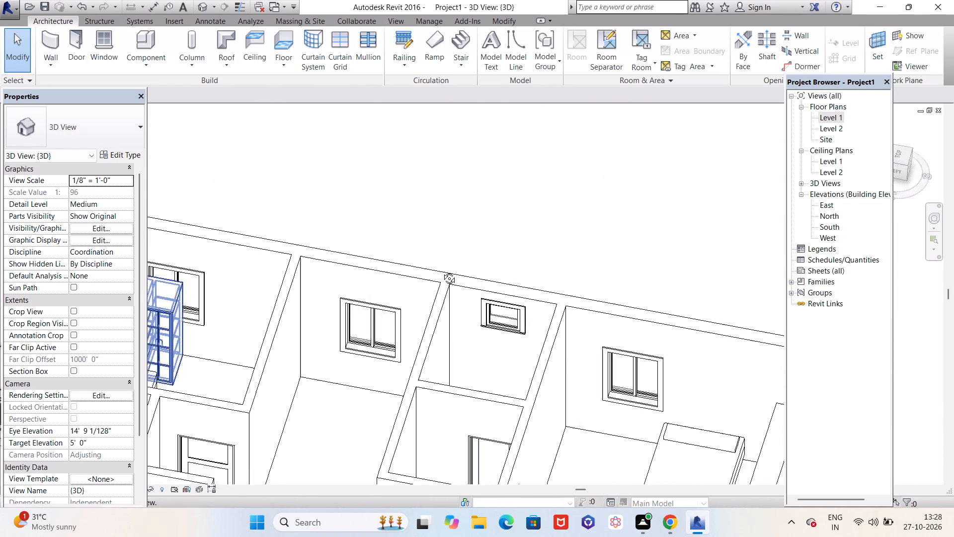
{"action": "middle_click_drag", "start_coordinate": [442, 271], "coordinate": [551, 262], "text": "shift"}
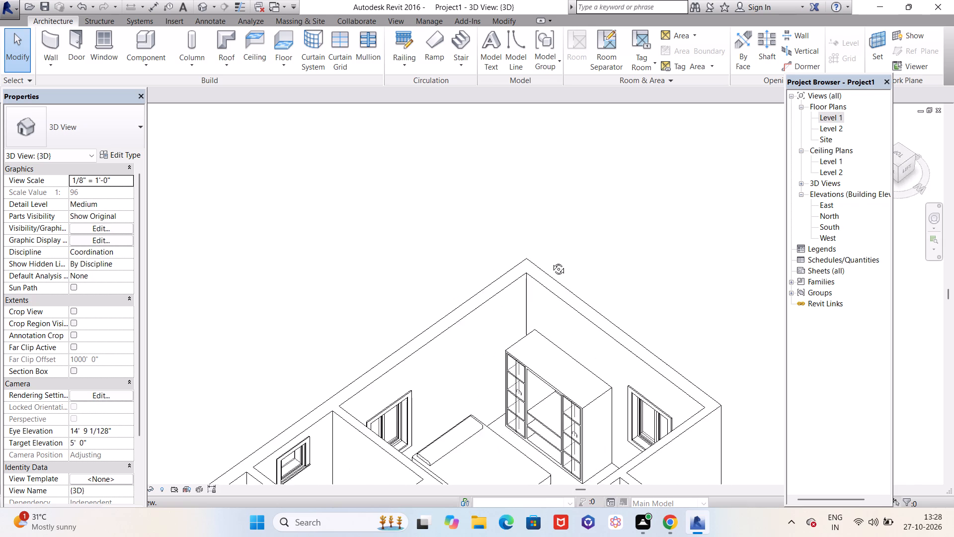
{"action": "middle_click_drag", "start_coordinate": [551, 262], "coordinate": [341, 265], "text": "shift"}
{"action": "key", "text": "Escape"}
{"action": "scroll", "coordinate": [421, 264], "scroll_direction": "down", "scroll_amount": 4}
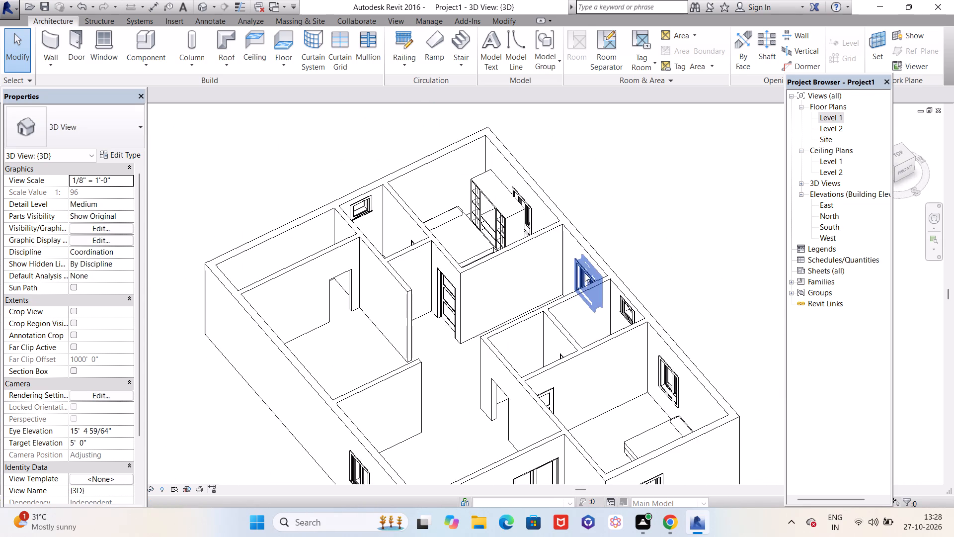
Return to the Level 1 floor plan and load the Table-Rectangular family from the Tables folder of the US Imperial furniture library.
{"action": "double_click", "coordinate": [836, 114]}
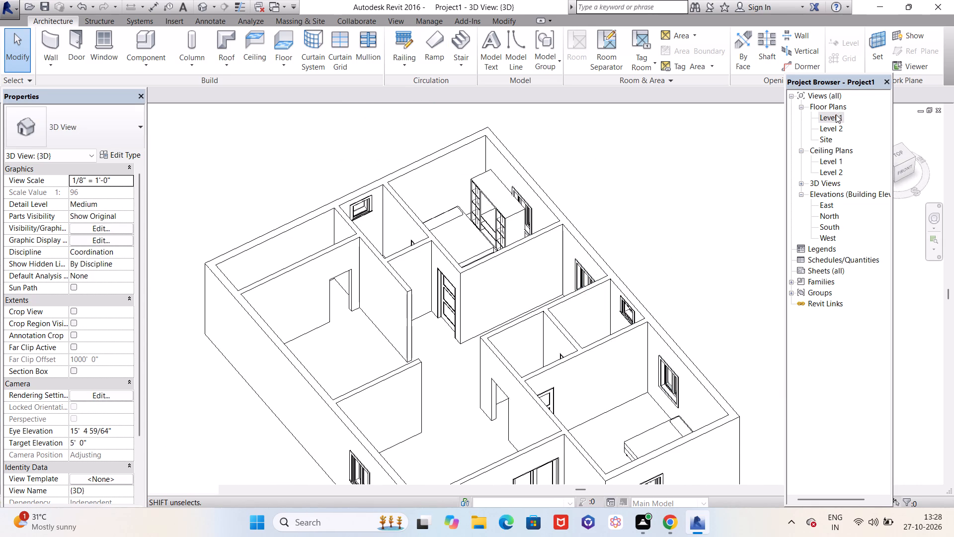
{"action": "scroll", "coordinate": [446, 309], "scroll_direction": "up", "scroll_amount": 4}
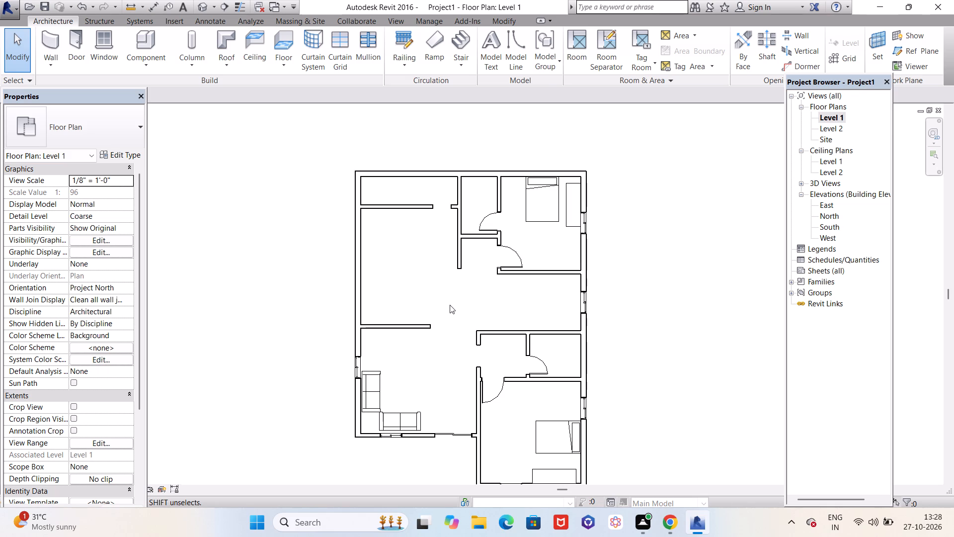
{"action": "scroll", "coordinate": [455, 300], "scroll_direction": "down", "scroll_amount": 1}
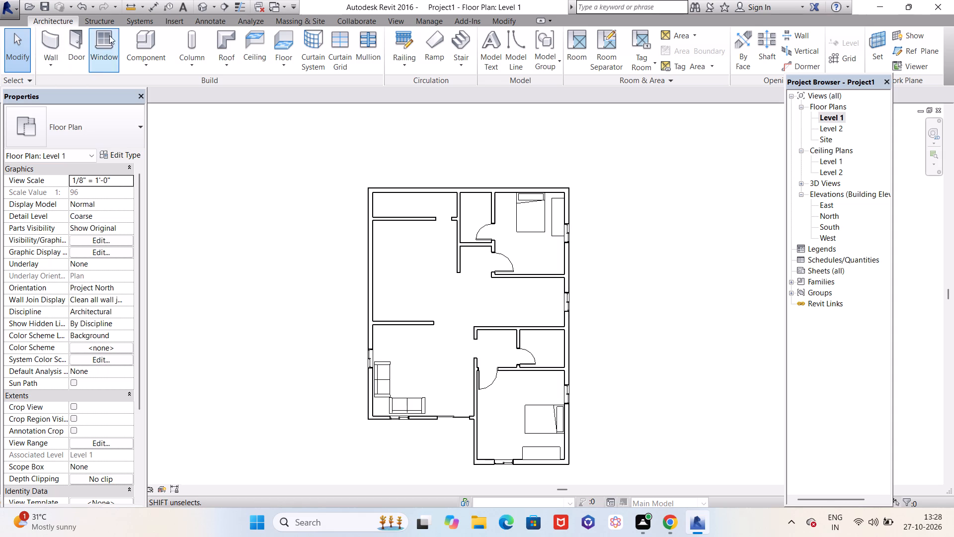
{"action": "left_click", "coordinate": [138, 37]}
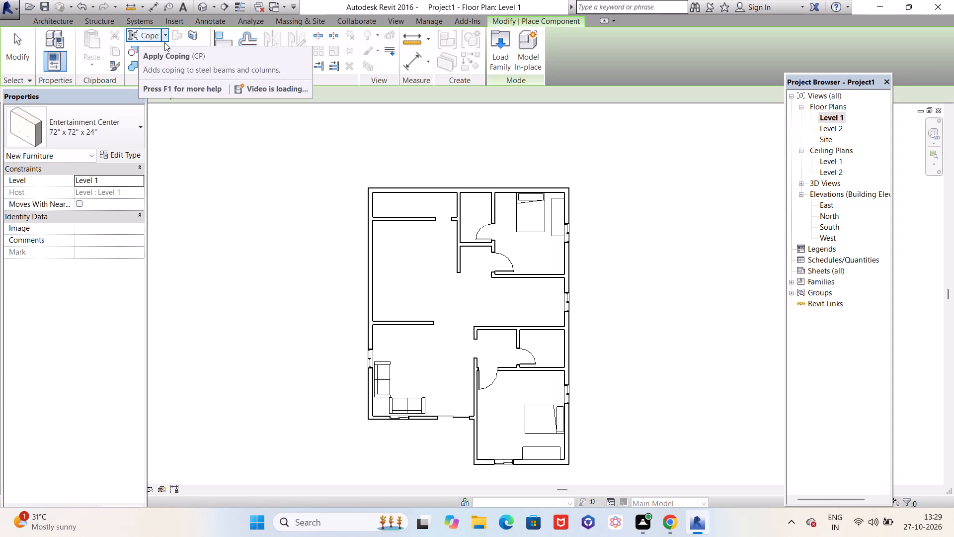
{"action": "left_click", "coordinate": [508, 42]}
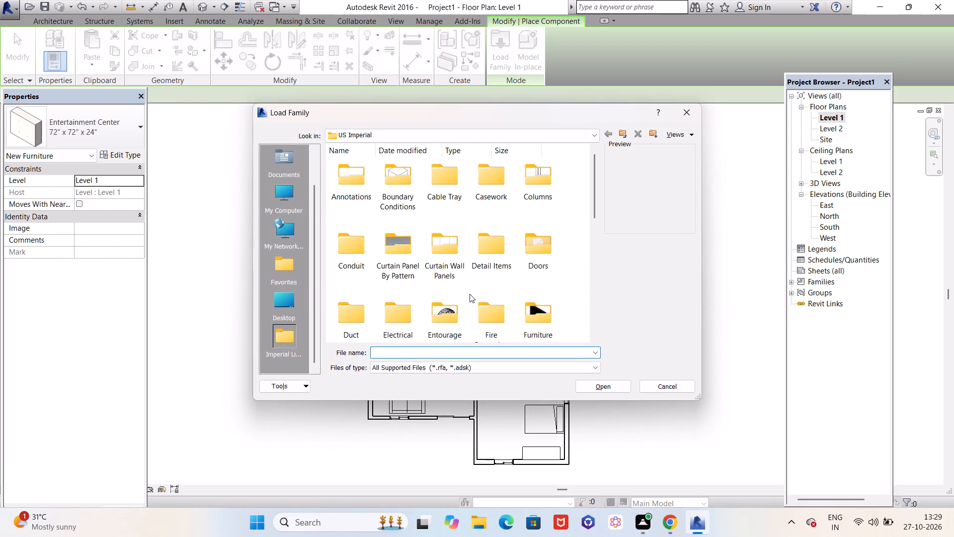
{"action": "scroll", "coordinate": [544, 294], "scroll_direction": "down", "scroll_amount": 1}
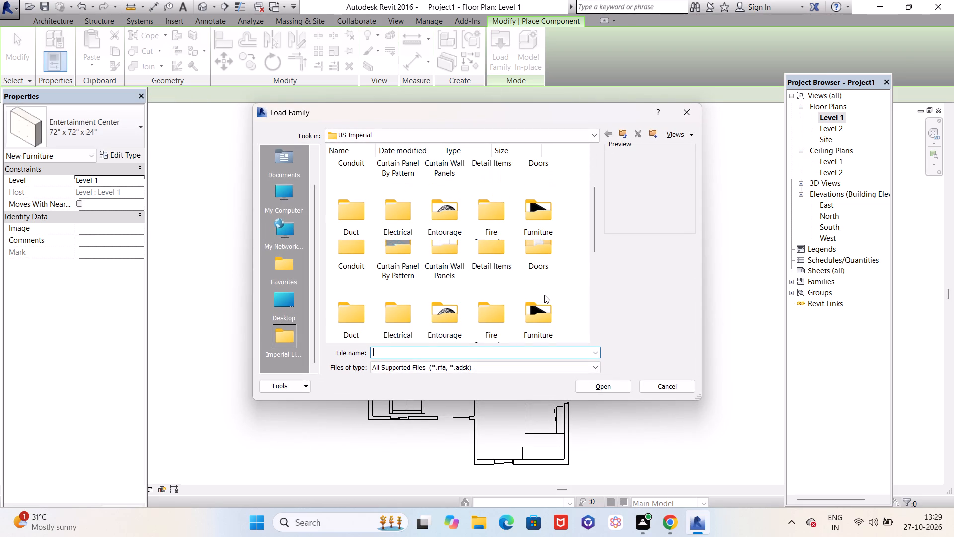
{"action": "double_click", "coordinate": [536, 217]}
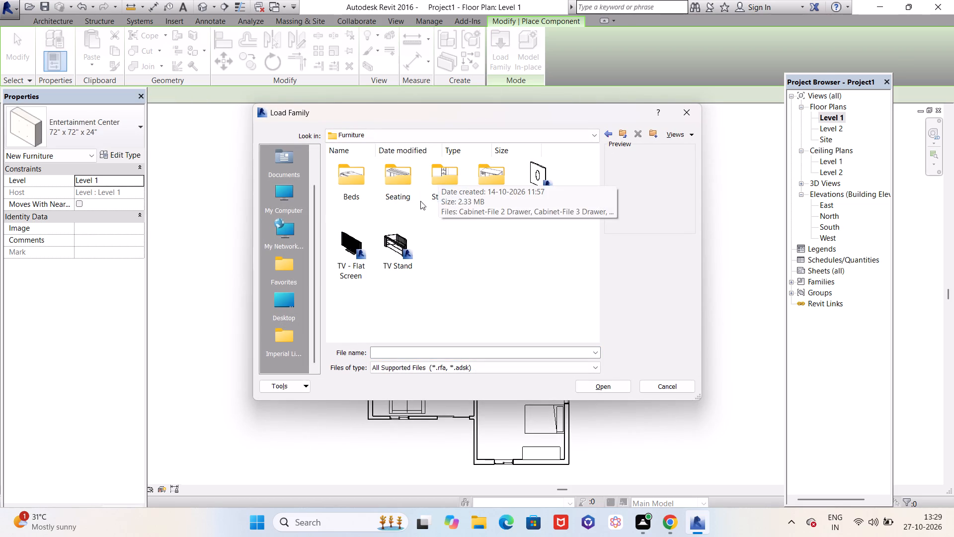
{"action": "double_click", "coordinate": [486, 183]}
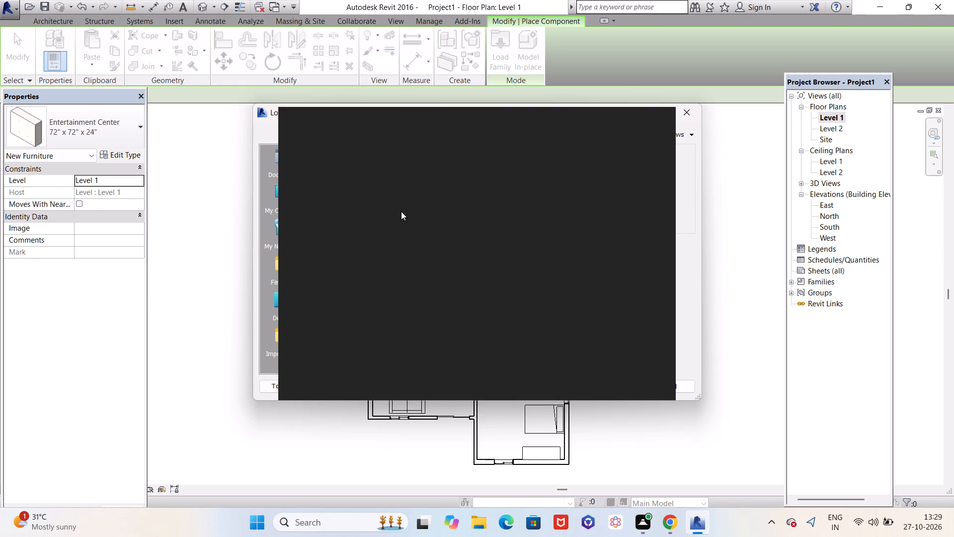
{"action": "left_click", "coordinate": [651, 123]}
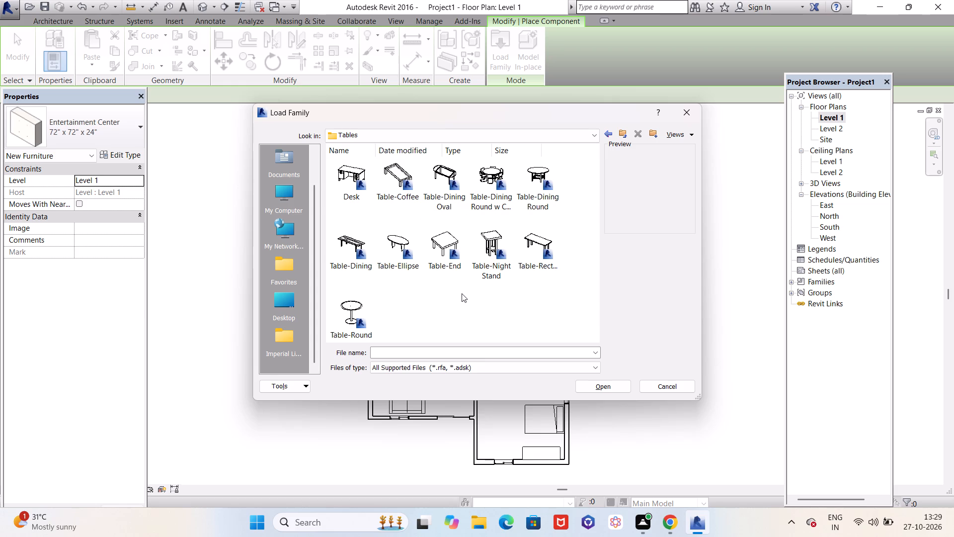
{"action": "left_click", "coordinate": [536, 245]}
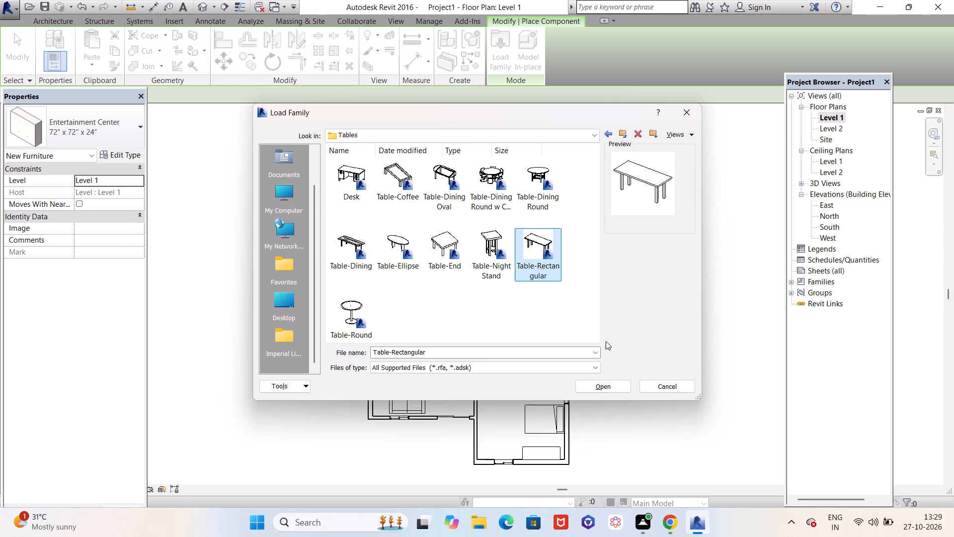
{"action": "left_click", "coordinate": [619, 387]}
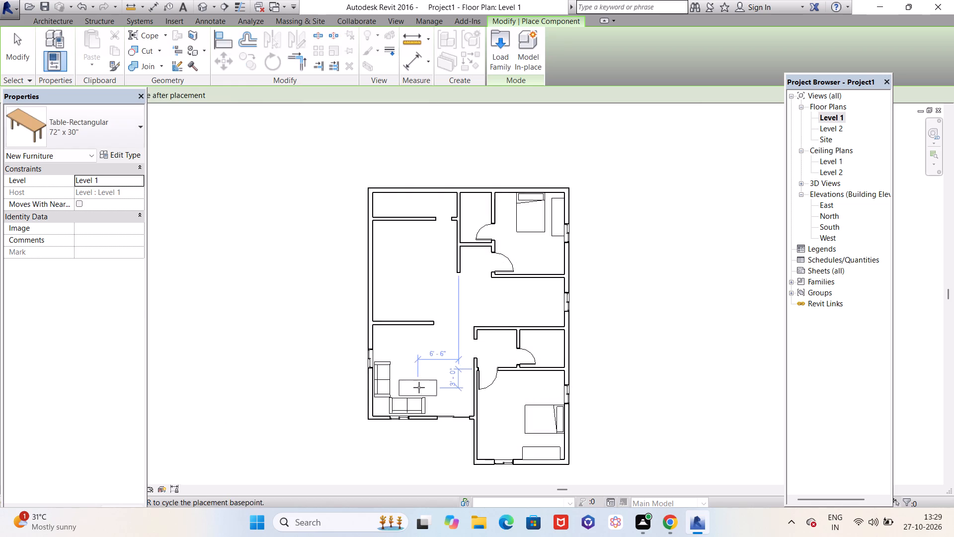
Place a 72" x 30" rectangular table upright in plan in front of the living room sofas, about 6'-6" from the exterior wall.
{"action": "scroll", "coordinate": [419, 382], "scroll_direction": "up", "scroll_amount": 2}
{"action": "key", "text": "space"}
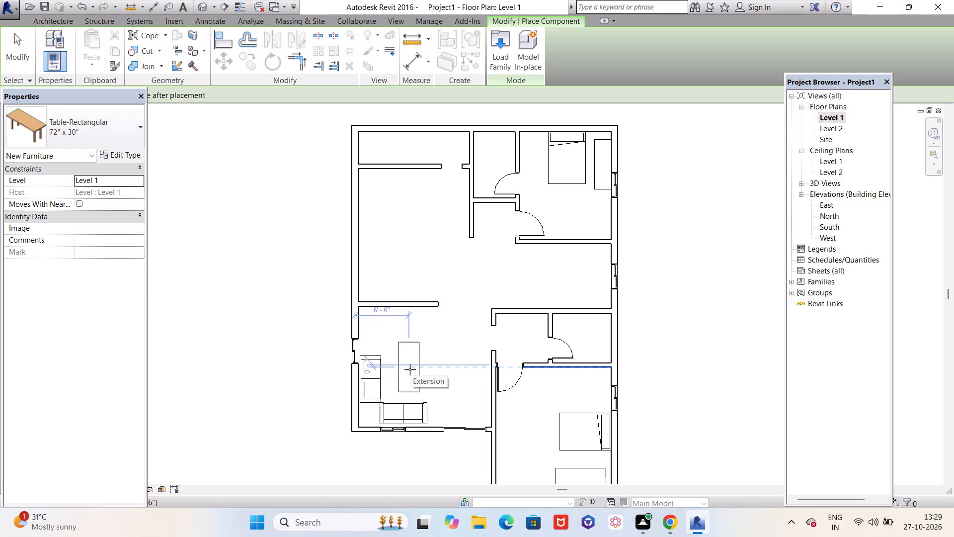
{"action": "left_click", "coordinate": [410, 369]}
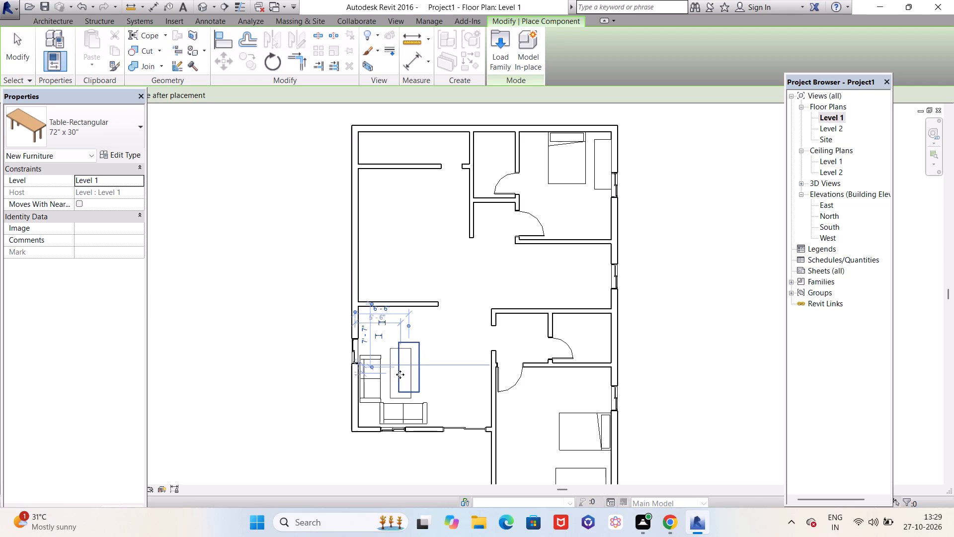
{"action": "key", "text": "Escape"}
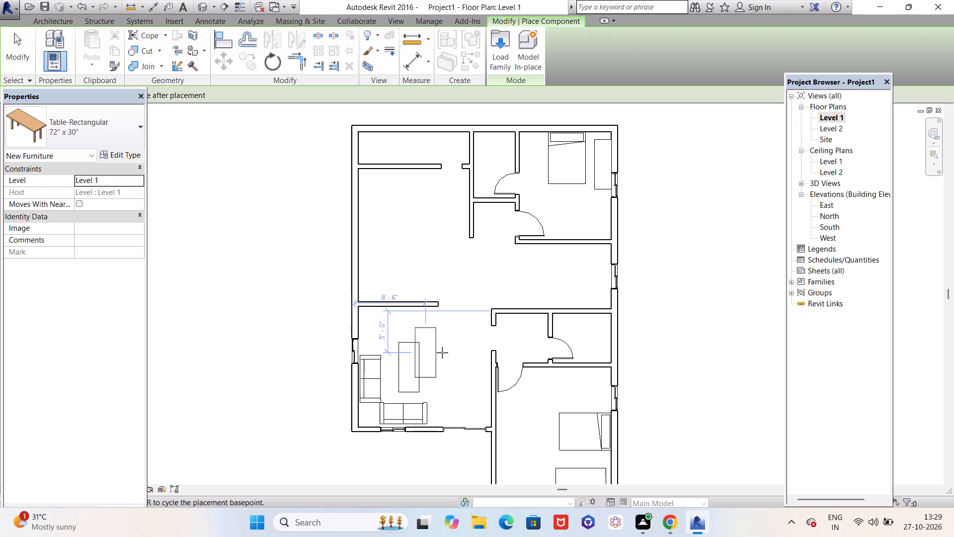
{"action": "key", "text": "Escape"}
Change the living room table in front of the sofas to the 36" x 36" Table-Rectangular type.
{"action": "left_click", "coordinate": [418, 369]}
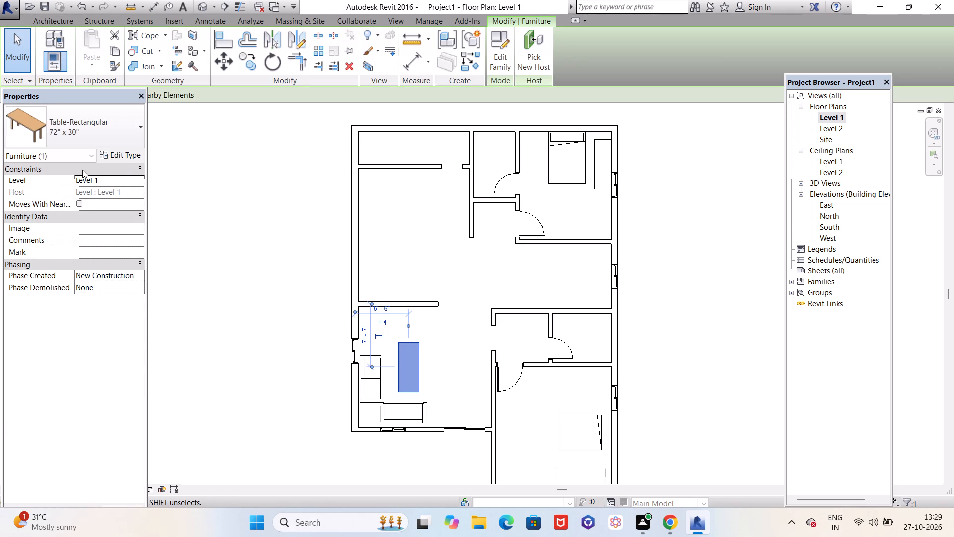
{"action": "left_click", "coordinate": [83, 136]}
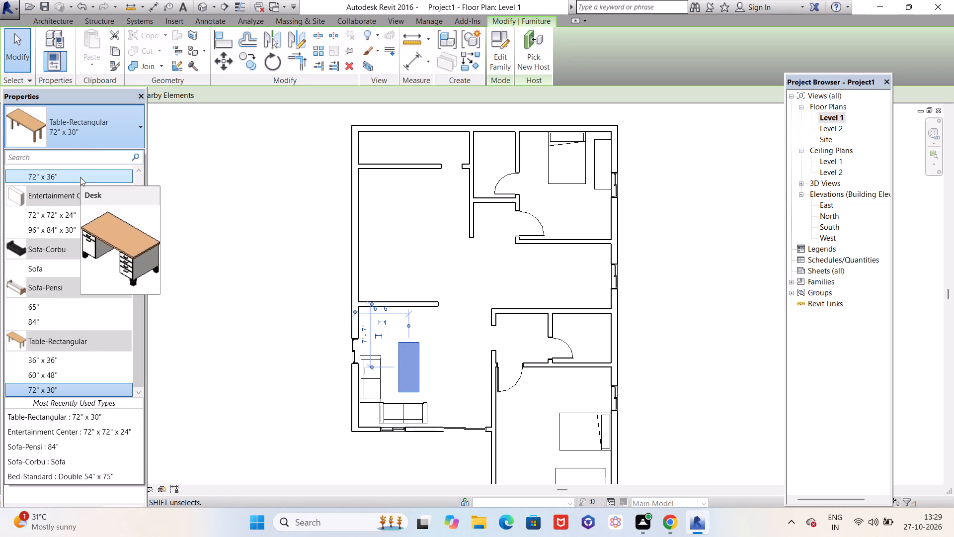
{"action": "scroll", "coordinate": [59, 340], "scroll_direction": "down", "scroll_amount": 4}
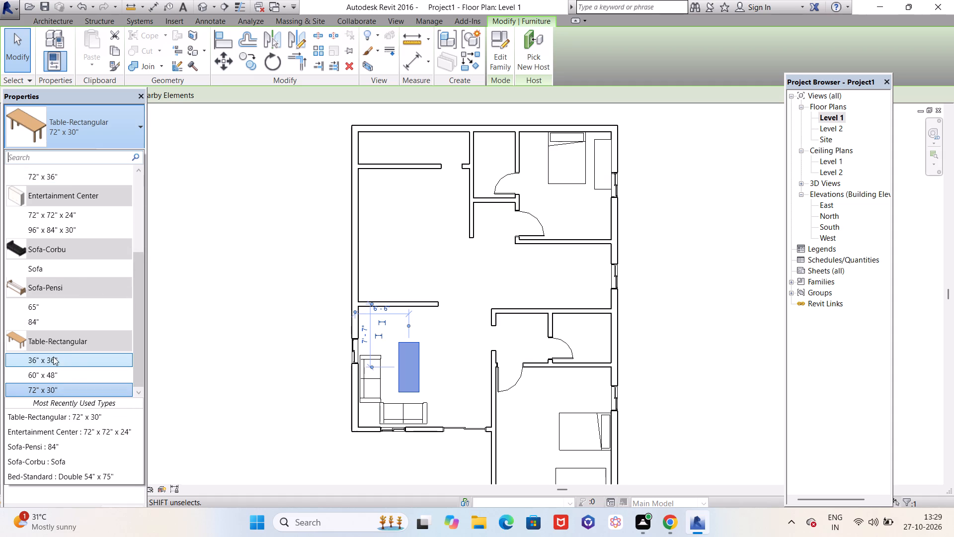
{"action": "left_click", "coordinate": [52, 359]}
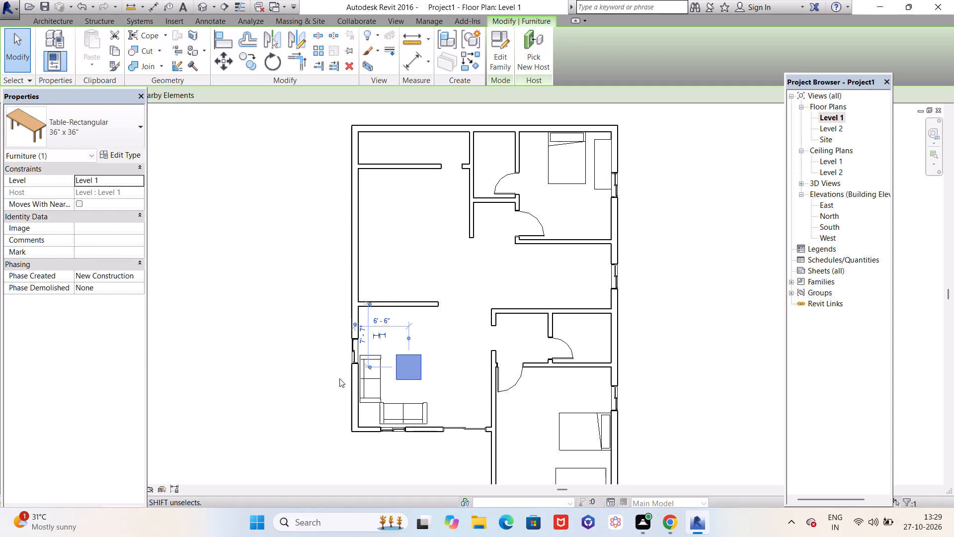
{"action": "scroll", "coordinate": [398, 374], "scroll_direction": "up", "scroll_amount": 2}
{"action": "key", "text": "Escape"}
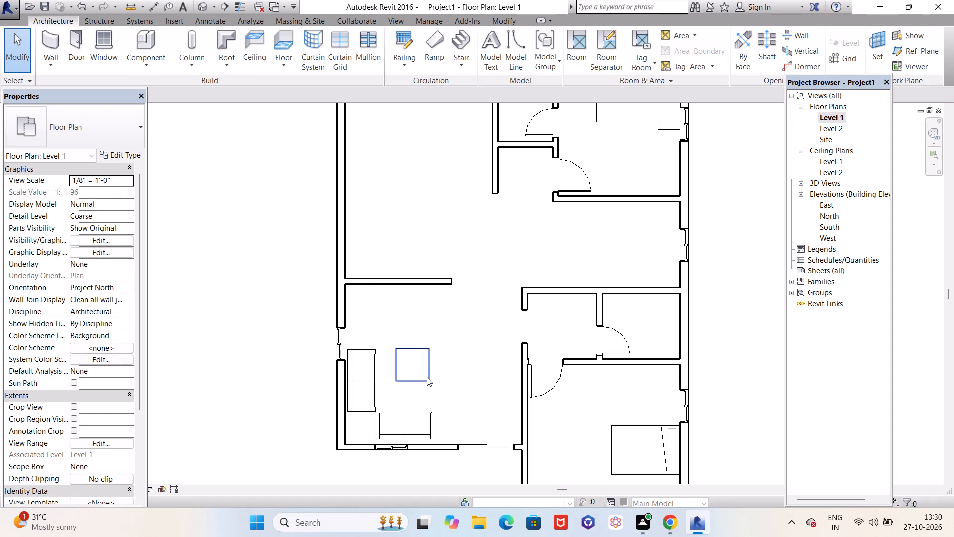
Nudge the square table about 1' down in plan, towards the lower sofa.
{"action": "key", "text": "m"}
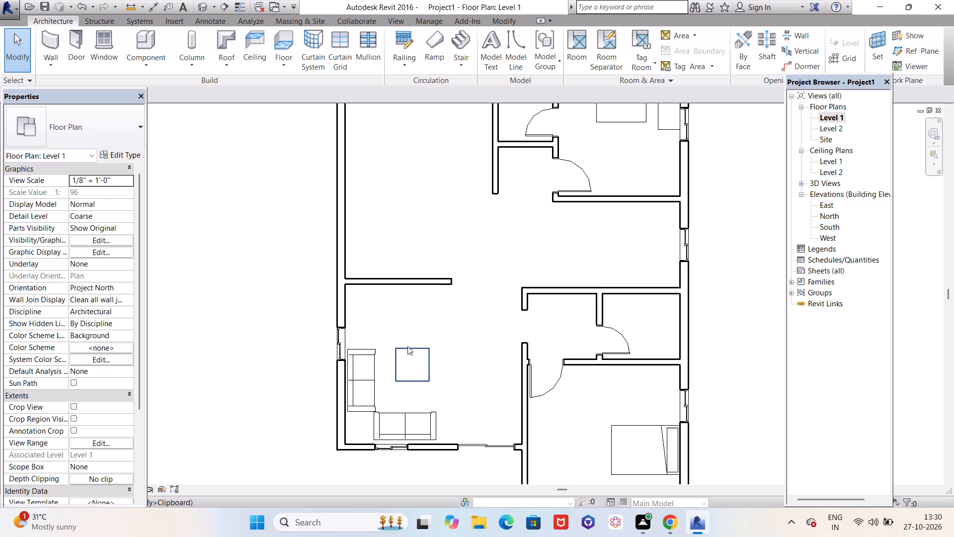
{"action": "left_click", "coordinate": [409, 362]}
{"action": "key", "text": "m"}
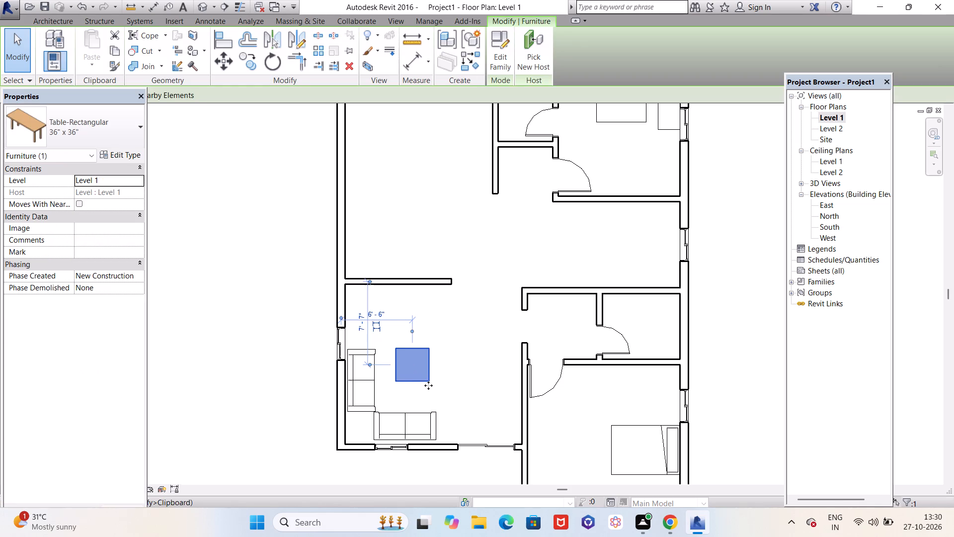
{"action": "left_click", "coordinate": [428, 379]}
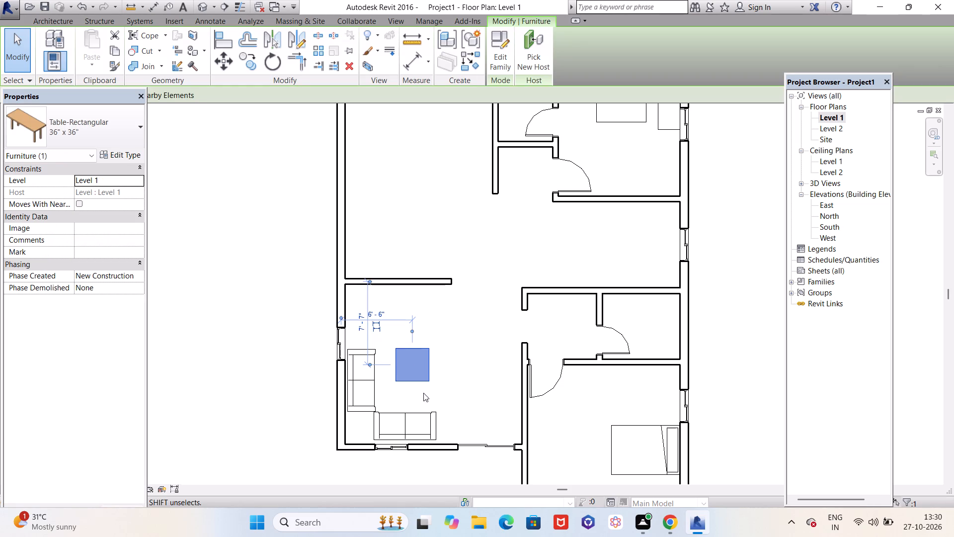
{"action": "scroll", "coordinate": [425, 388], "scroll_direction": "up", "scroll_amount": 5}
{"action": "left_click", "coordinate": [432, 374]}
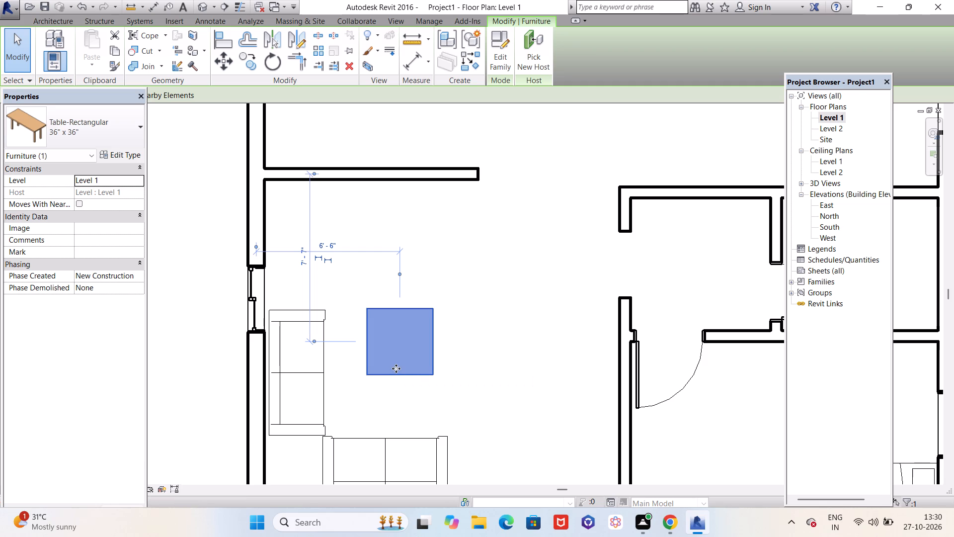
{"action": "key", "text": "Down"}
{"action": "key", "text": "Down"}
{"action": "key", "text": "Down"}
{"action": "key", "text": "Down"}
{"action": "key", "text": "Down"}
{"action": "key", "text": "Down"}
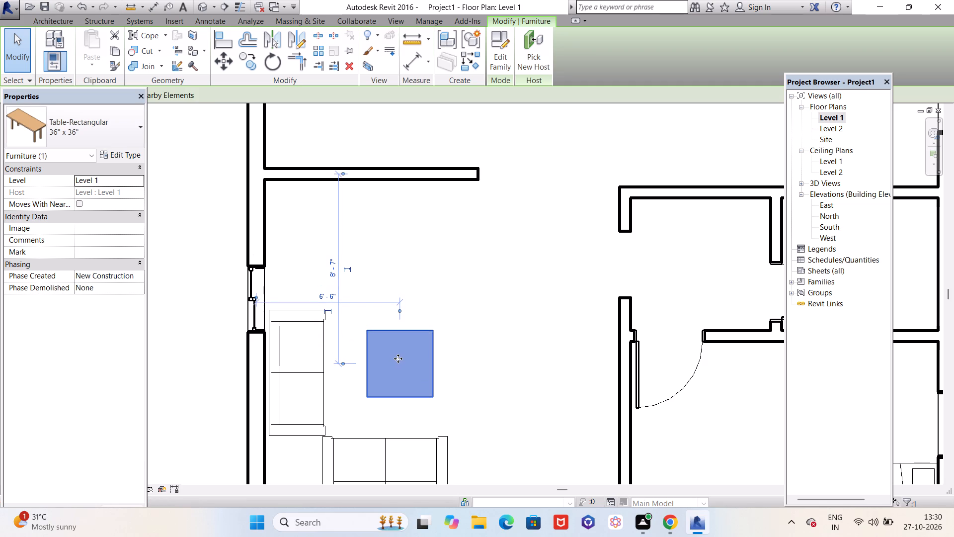
{"action": "key", "text": "Down"}
{"action": "key", "text": "Escape"}
{"action": "key", "text": "Escape"}
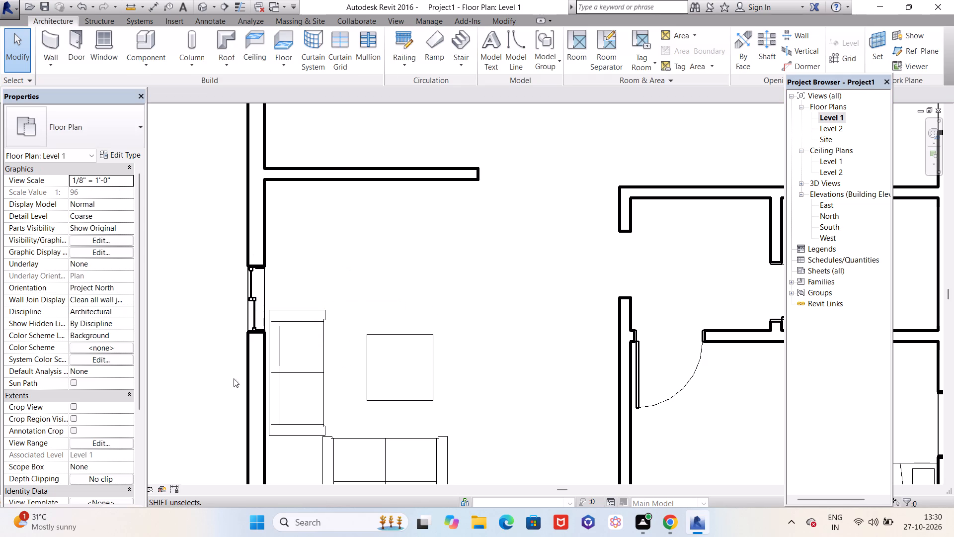
Load the Table-Dining Round w Chairs family from the Furniture > Tables folder of the US Imperial library.
{"action": "scroll", "coordinate": [354, 349], "scroll_direction": "down", "scroll_amount": 7}
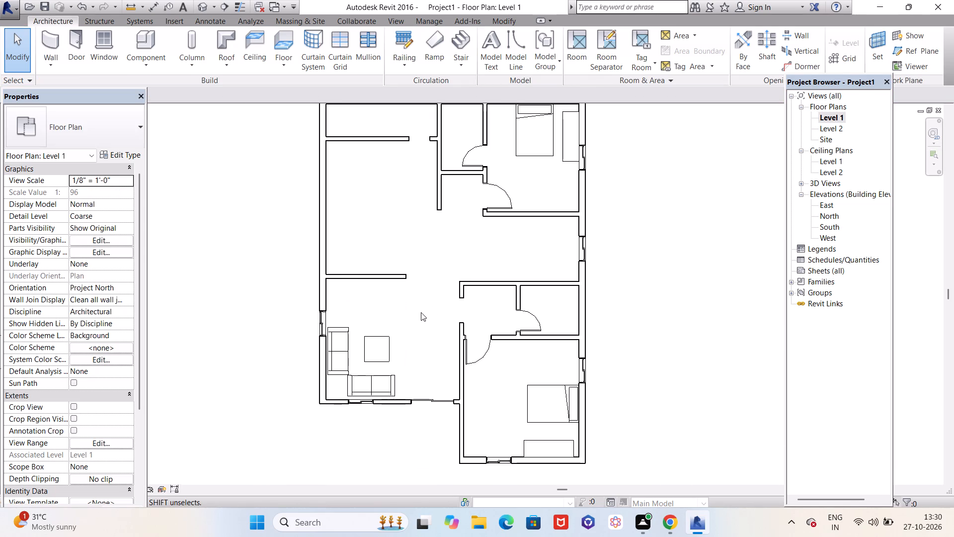
{"action": "scroll", "coordinate": [423, 321], "scroll_direction": "down", "scroll_amount": 2}
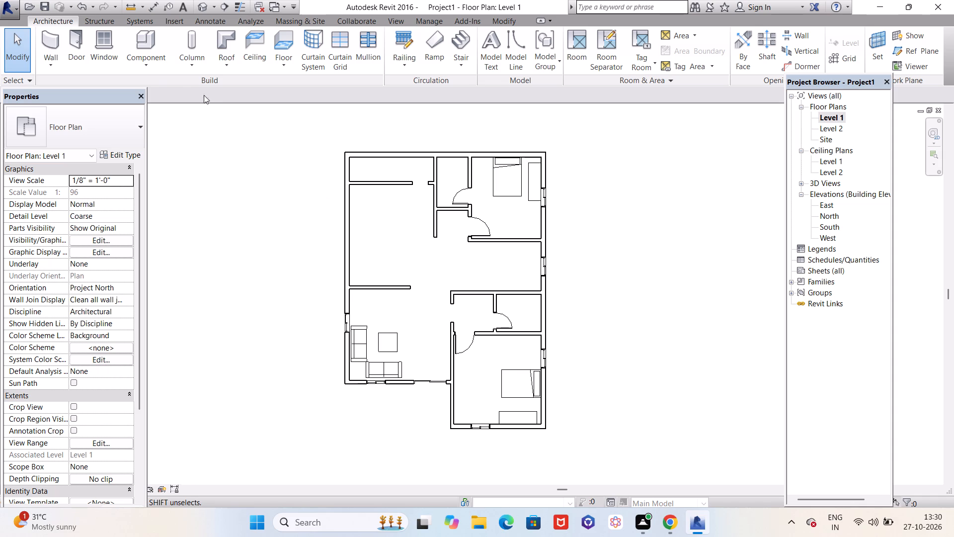
{"action": "left_click", "coordinate": [149, 36]}
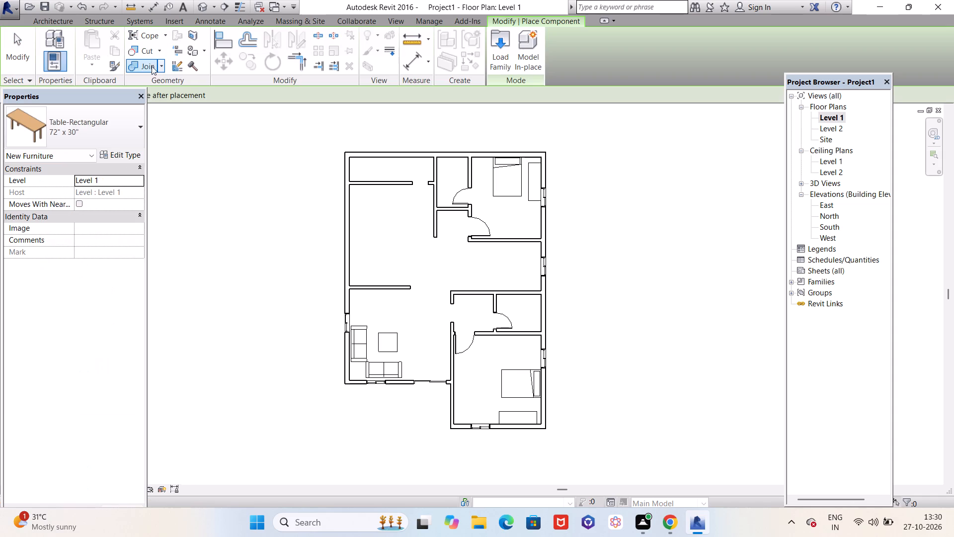
{"action": "left_click", "coordinate": [501, 38]}
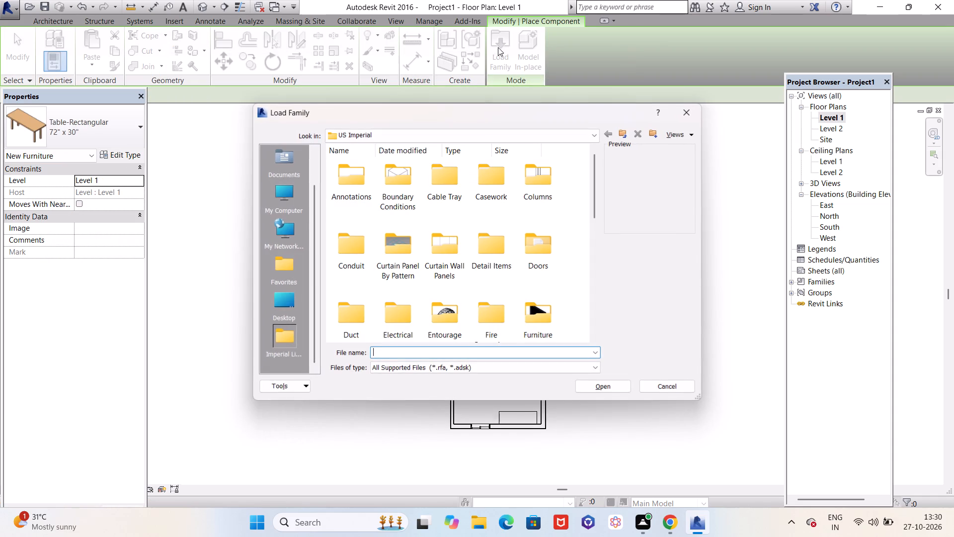
{"action": "double_click", "coordinate": [534, 312]}
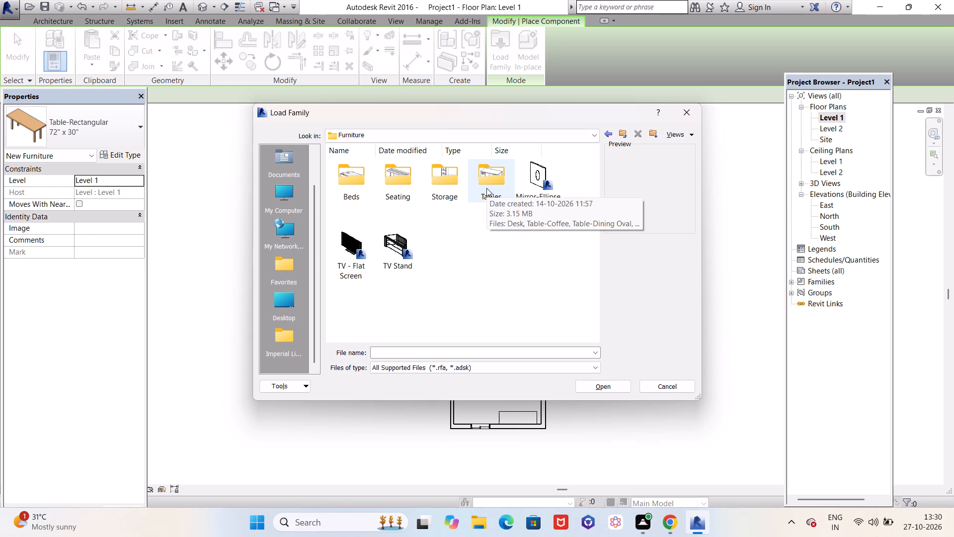
{"action": "double_click", "coordinate": [485, 182]}
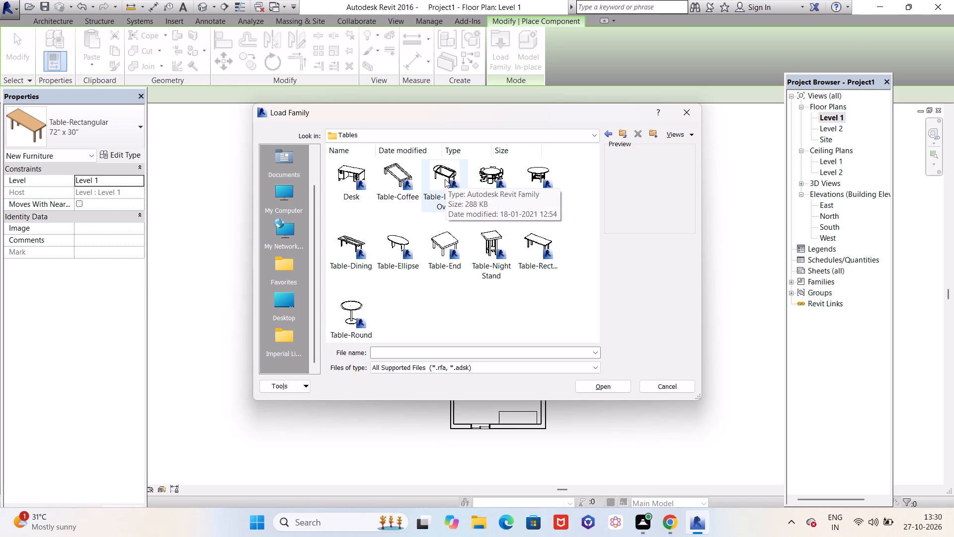
{"action": "left_click", "coordinate": [493, 174]}
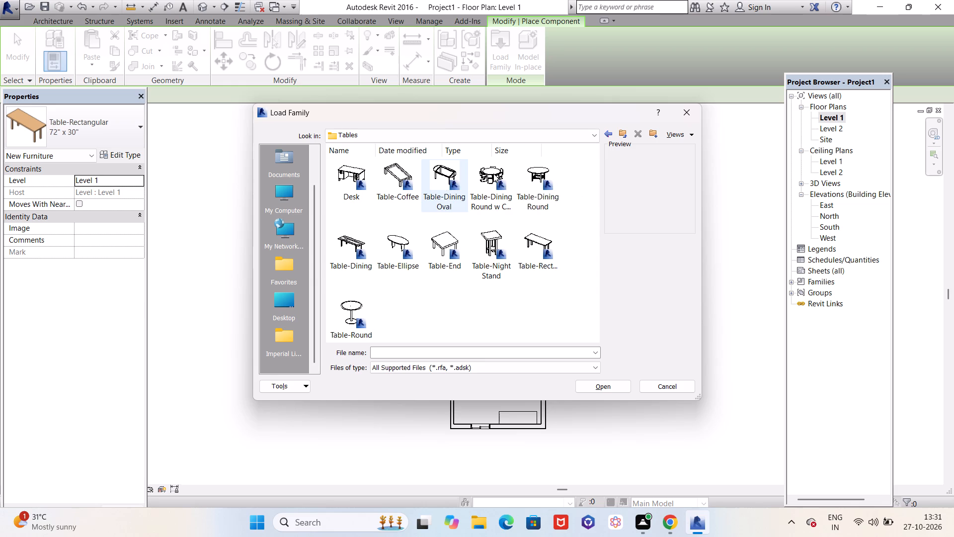
{"action": "scroll", "coordinate": [676, 178], "scroll_direction": "up", "scroll_amount": 2}
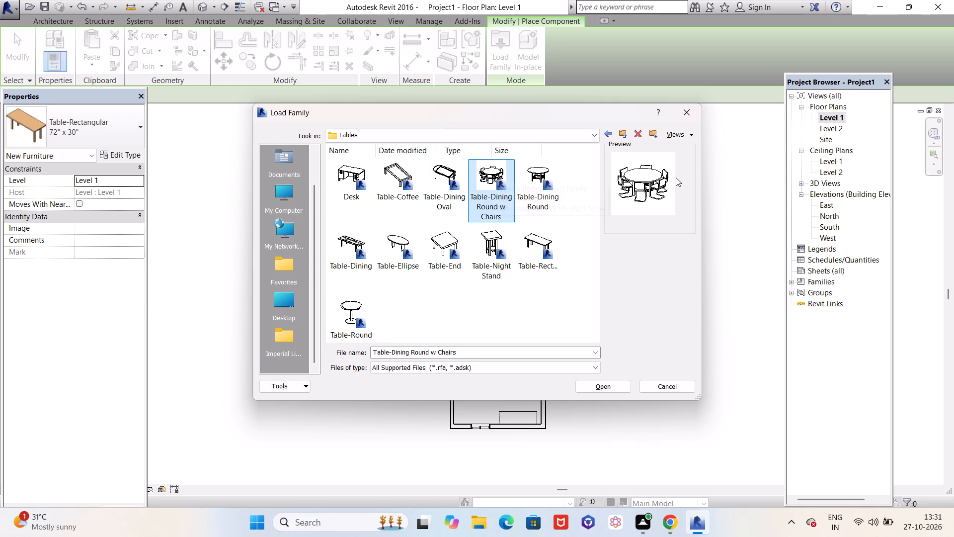
{"action": "scroll", "coordinate": [676, 178], "scroll_direction": "up", "scroll_amount": 1}
{"action": "left_click", "coordinate": [610, 385]}
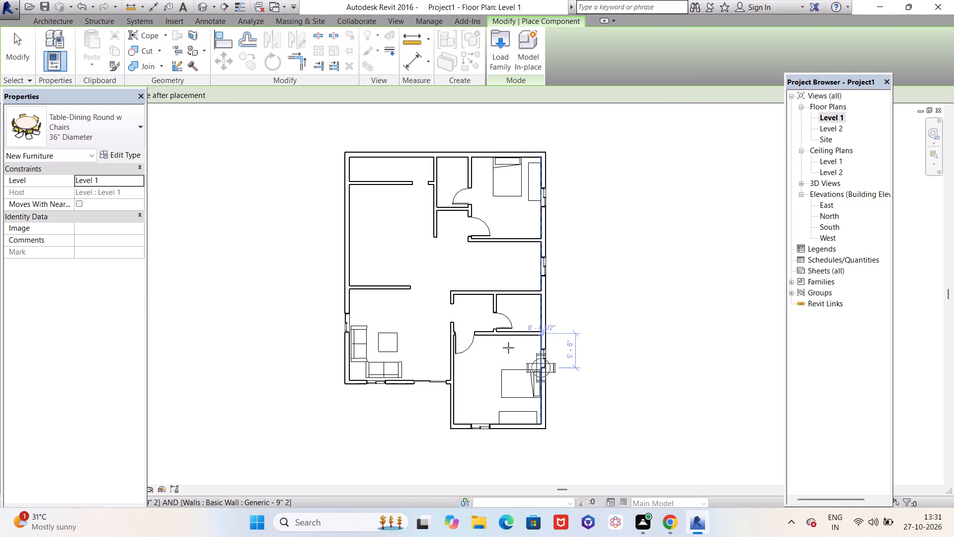
Place one 36" diameter round dining table with chairs above the square table, just below the partition and about 10'-6" from the opposite wall.
{"action": "scroll", "coordinate": [396, 313], "scroll_direction": "up", "scroll_amount": 8}
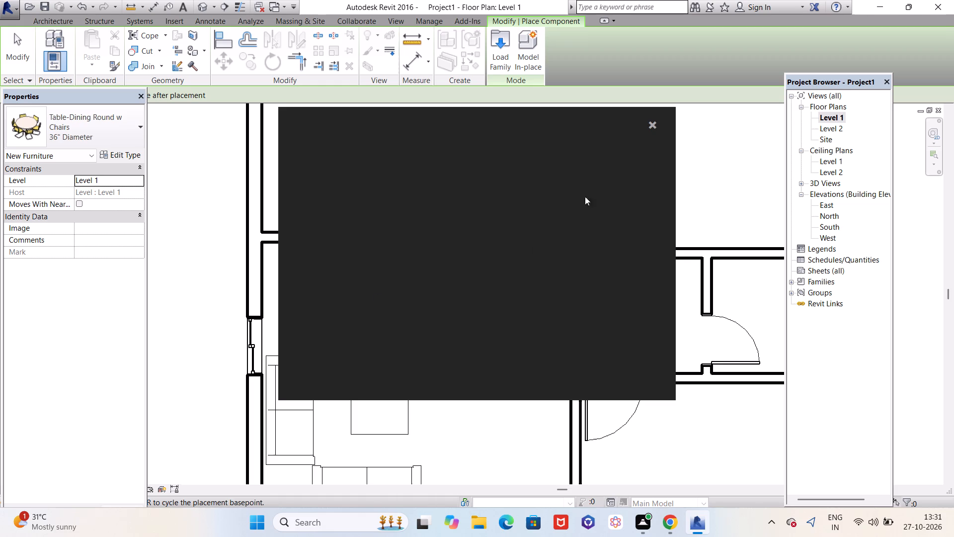
{"action": "double_click", "coordinate": [654, 124]}
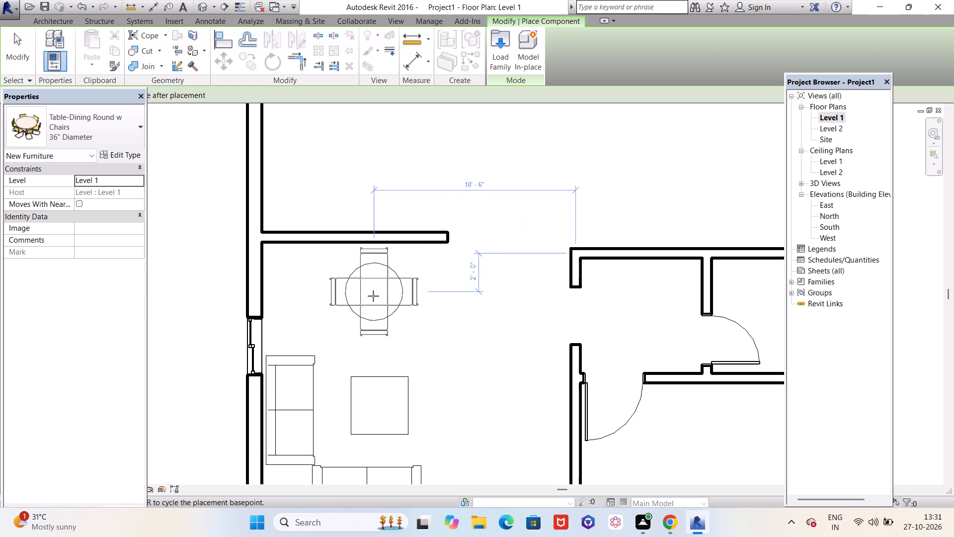
{"action": "left_click", "coordinate": [373, 296]}
{"action": "scroll", "coordinate": [475, 391], "scroll_direction": "down", "scroll_amount": 9}
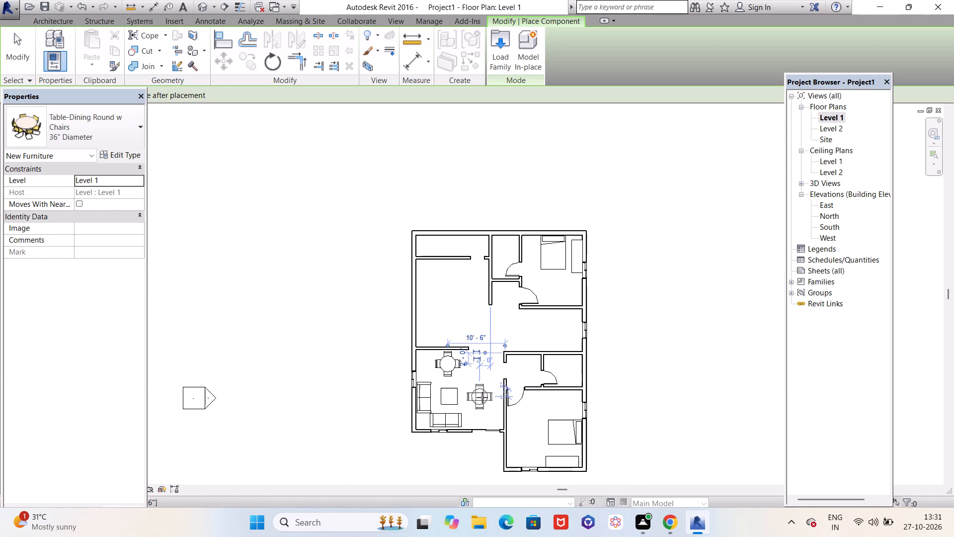
{"action": "scroll", "coordinate": [459, 351], "scroll_direction": "up", "scroll_amount": 4}
{"action": "key", "text": "Escape"}
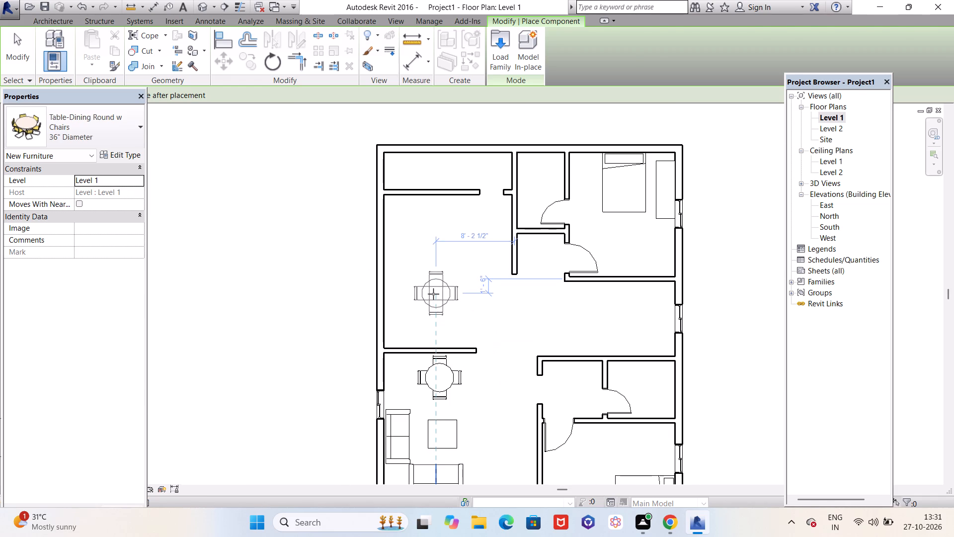
{"action": "key", "text": "Escape"}
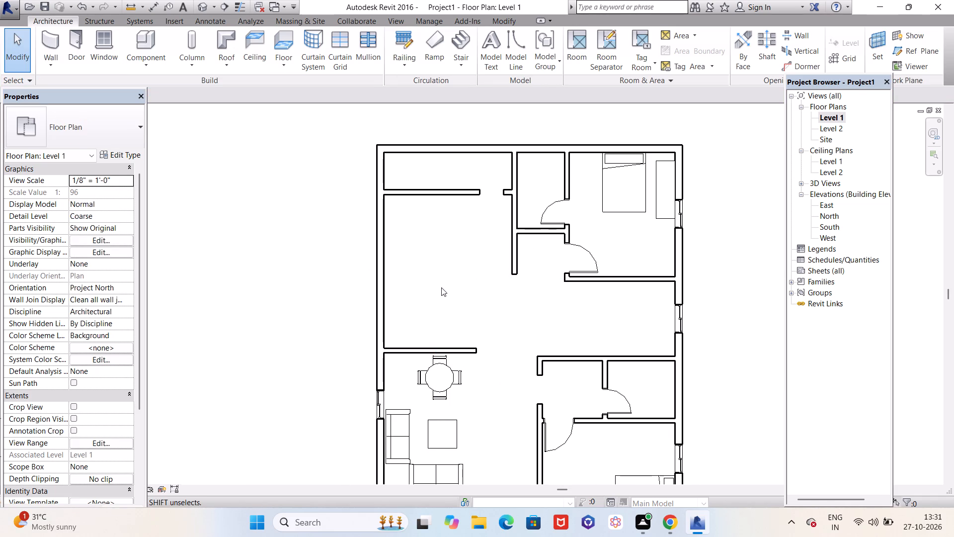
Load the Kitchenette - Medium family from the Specialty Equipment > Domestic folder of the US Imperial library.
{"action": "scroll", "coordinate": [470, 258], "scroll_direction": "down", "scroll_amount": 2}
{"action": "scroll", "coordinate": [536, 278], "scroll_direction": "up", "scroll_amount": 2}
{"action": "scroll", "coordinate": [536, 278], "scroll_direction": "down", "scroll_amount": 3}
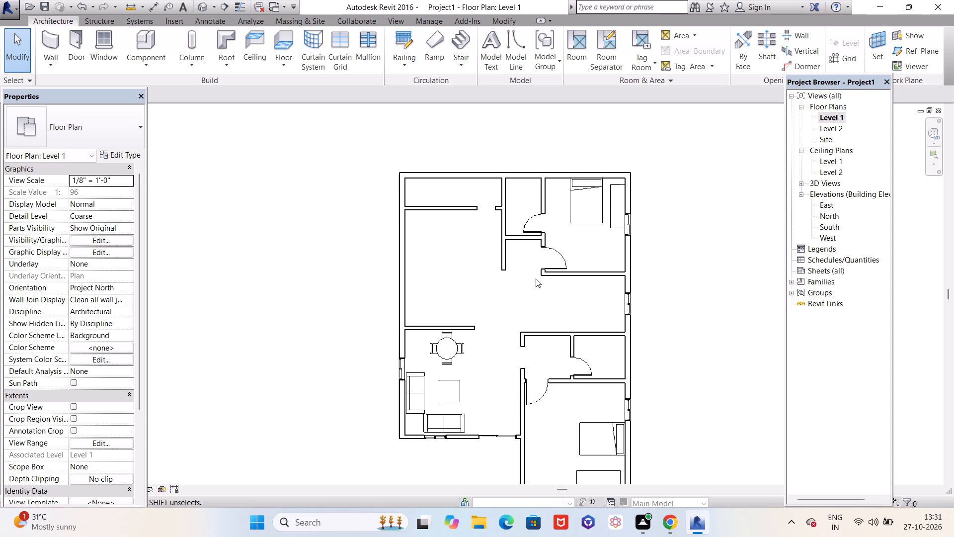
{"action": "middle_click_drag", "start_coordinate": [536, 278], "coordinate": [477, 244]}
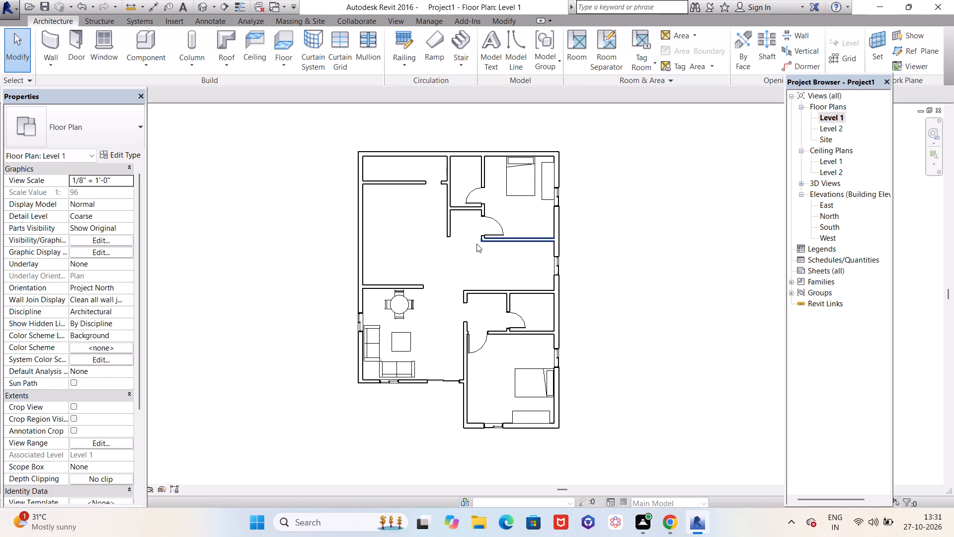
{"action": "double_click", "coordinate": [142, 40]}
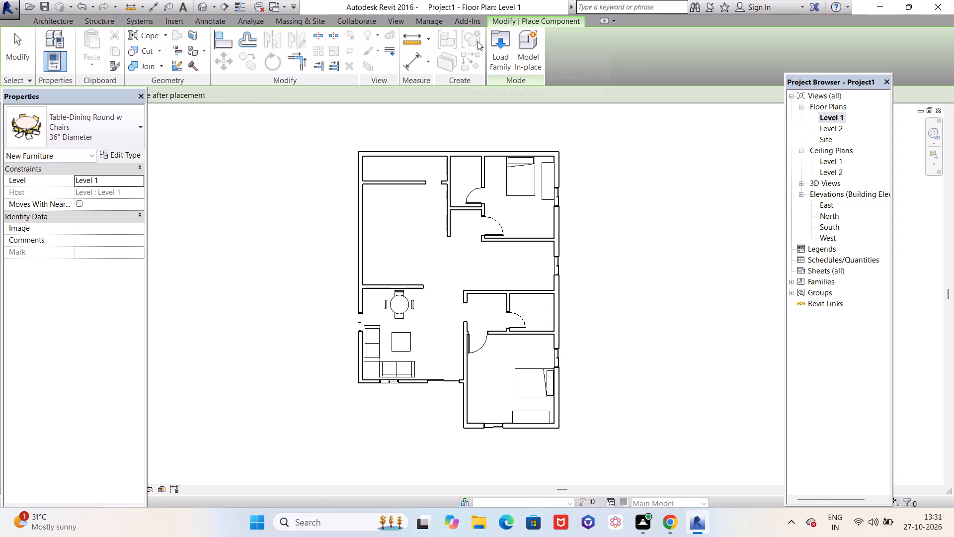
{"action": "double_click", "coordinate": [494, 39]}
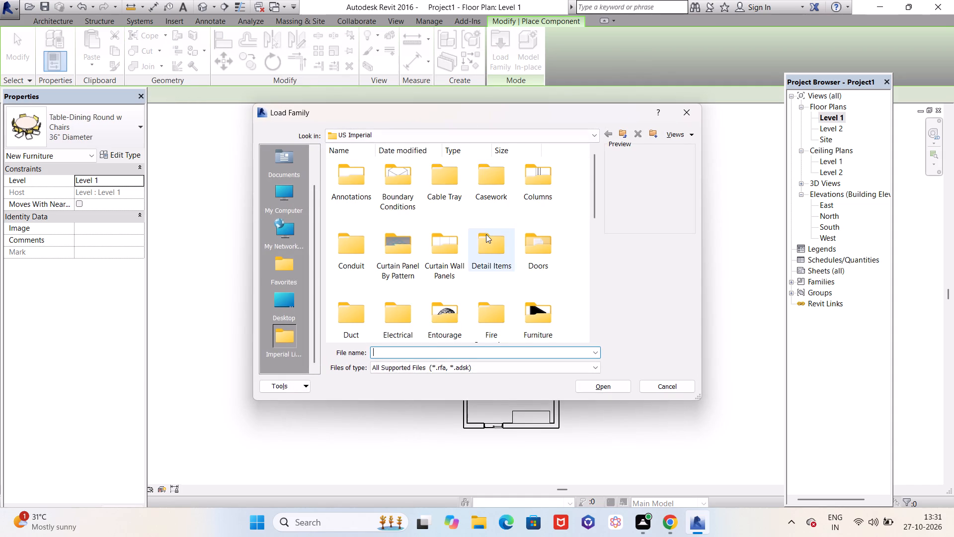
{"action": "scroll", "coordinate": [486, 234], "scroll_direction": "down", "scroll_amount": 3}
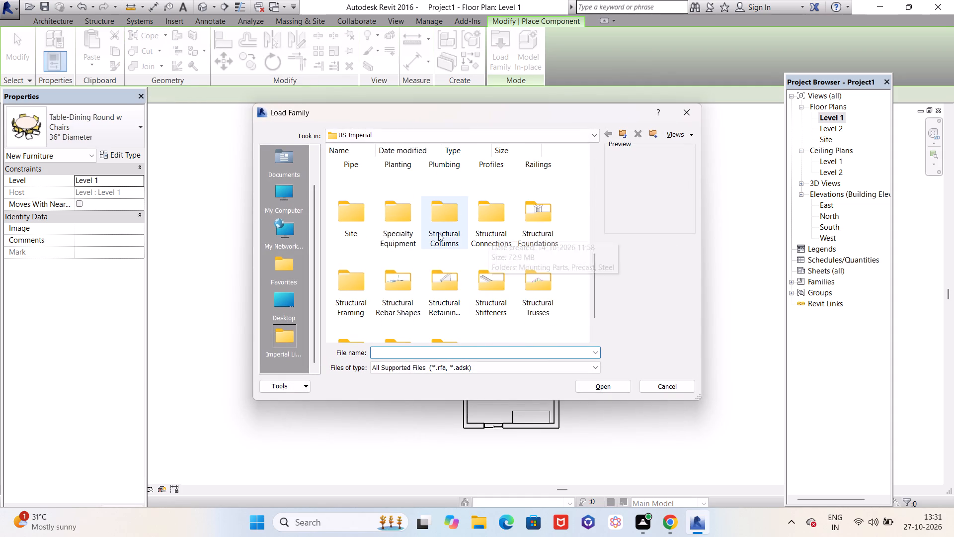
{"action": "left_click", "coordinate": [391, 216]}
{"action": "left_click", "coordinate": [391, 215]}
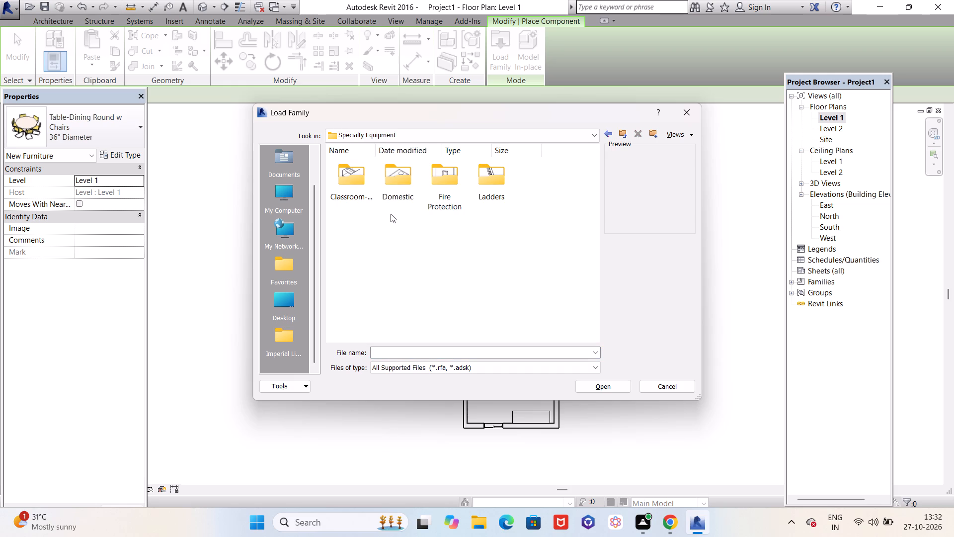
{"action": "double_click", "coordinate": [397, 179]}
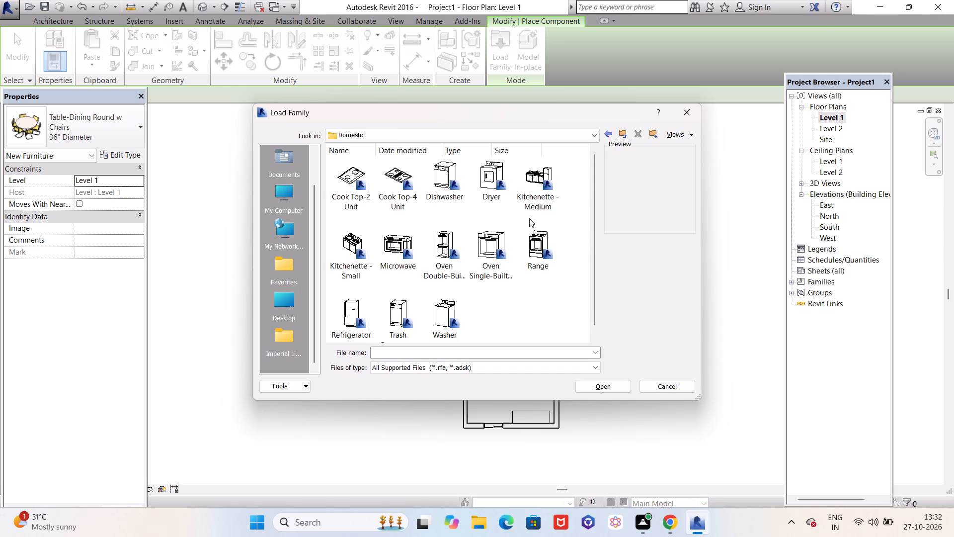
{"action": "left_click", "coordinate": [538, 174]}
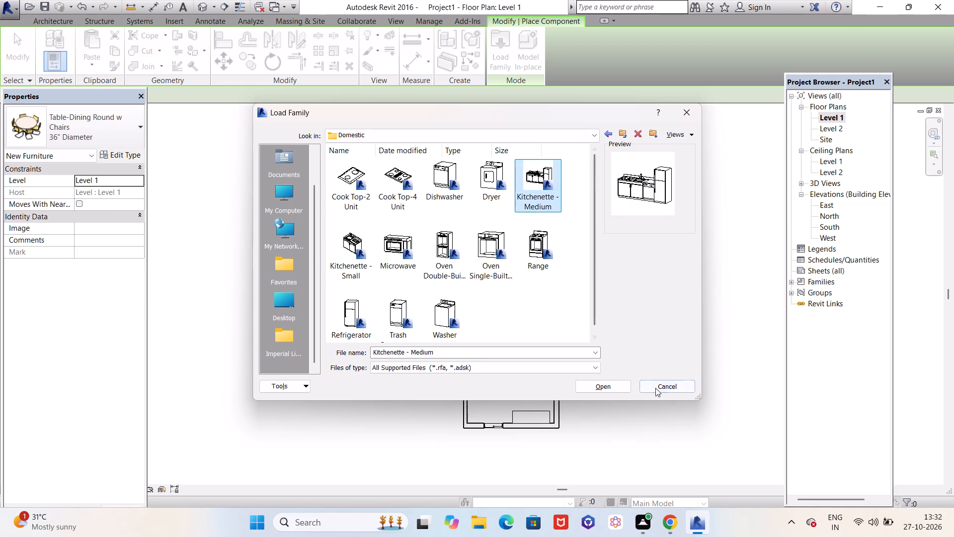
{"action": "left_click", "coordinate": [608, 389]}
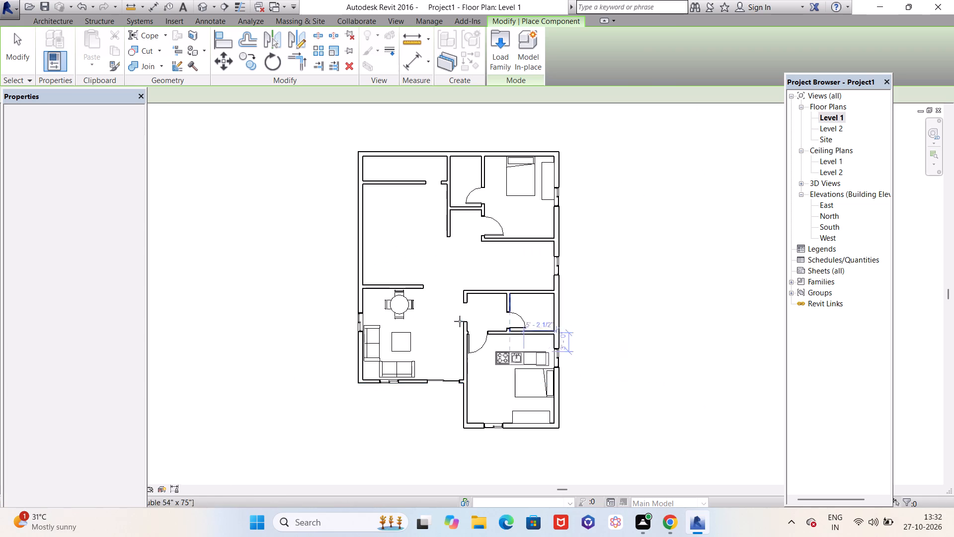
Place one Kitchenette - Medium, rotated to run along the exterior wall, with its cooktop end against the partition above the dining table.
{"action": "scroll", "coordinate": [374, 238], "scroll_direction": "up", "scroll_amount": 6}
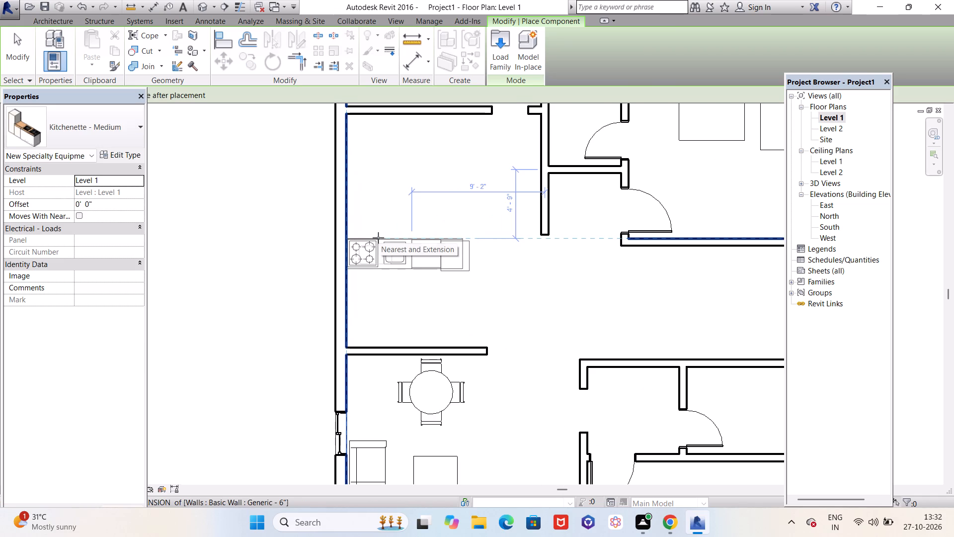
{"action": "key", "text": "space"}
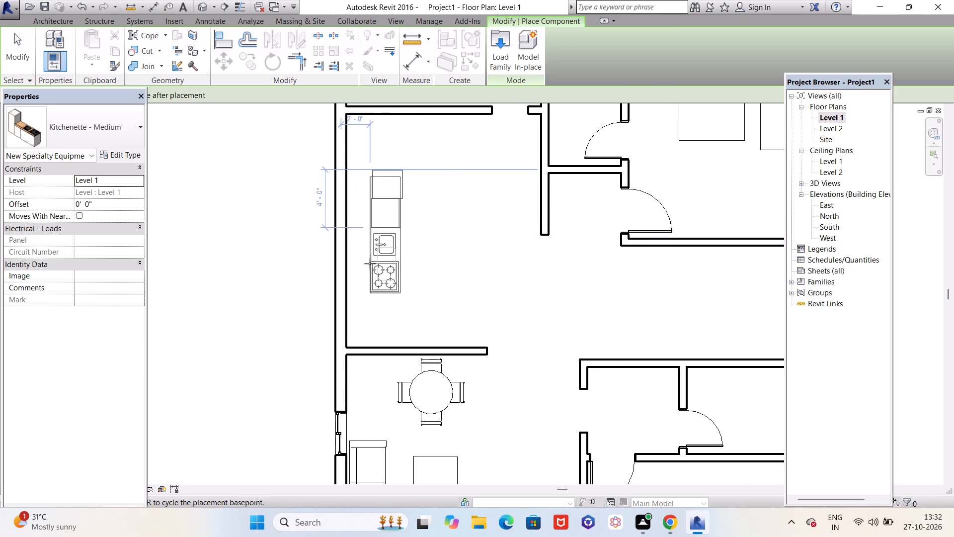
{"action": "left_click", "coordinate": [348, 313]}
{"action": "scroll", "coordinate": [413, 312], "scroll_direction": "up", "scroll_amount": 4}
{"action": "scroll", "coordinate": [413, 312], "scroll_direction": "down", "scroll_amount": 8}
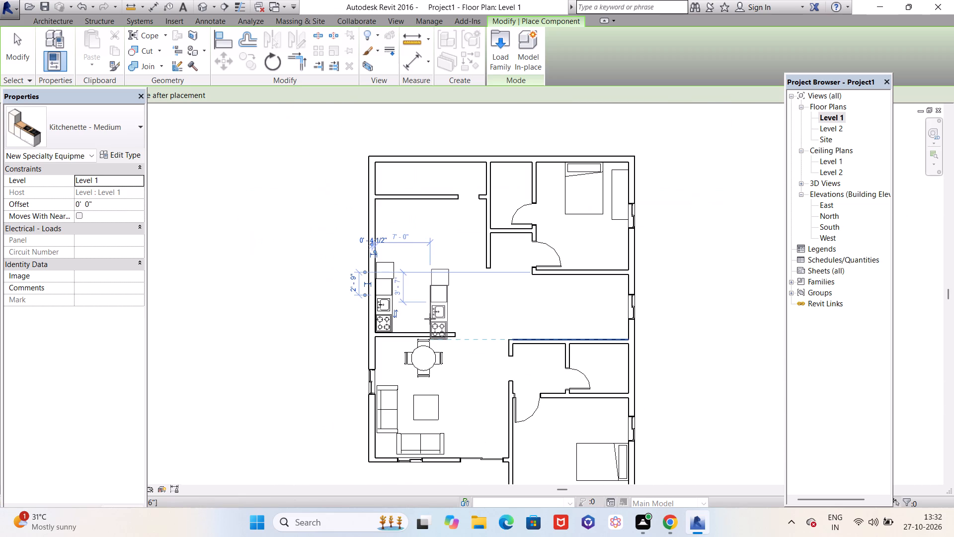
{"action": "key", "text": "Escape"}
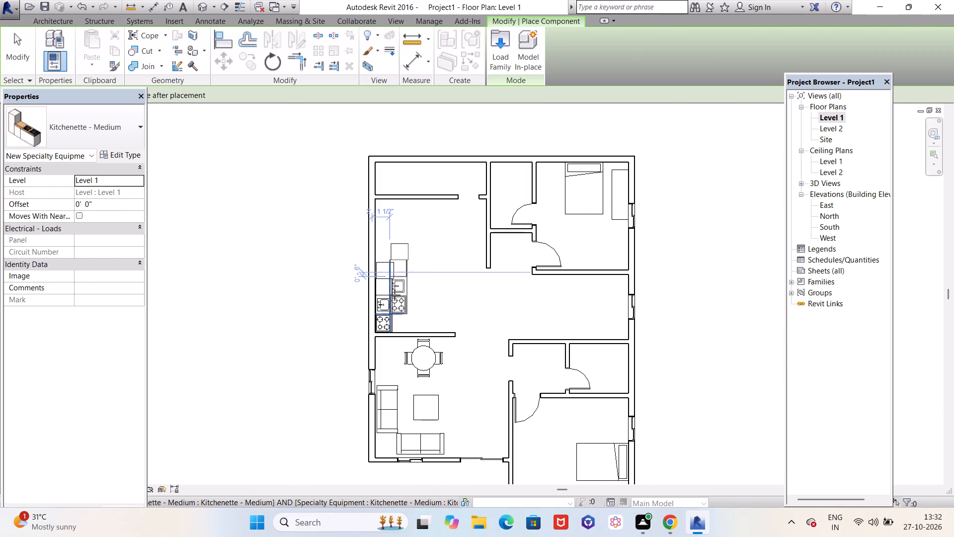
{"action": "key", "text": "Escape"}
Duplicate the placed kitchenette's type as Kitchenette - Medium 2.
{"action": "left_click", "coordinate": [392, 294]}
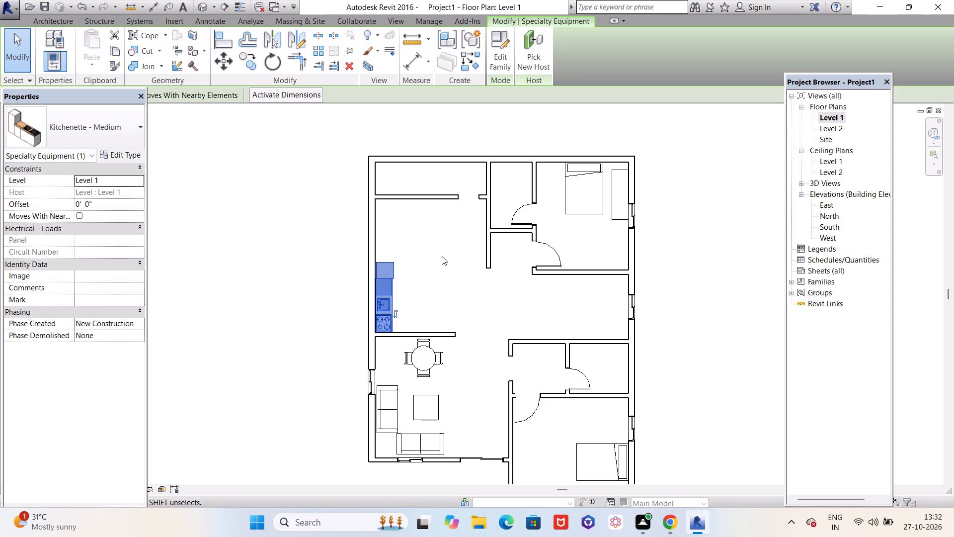
{"action": "key", "text": "s"}
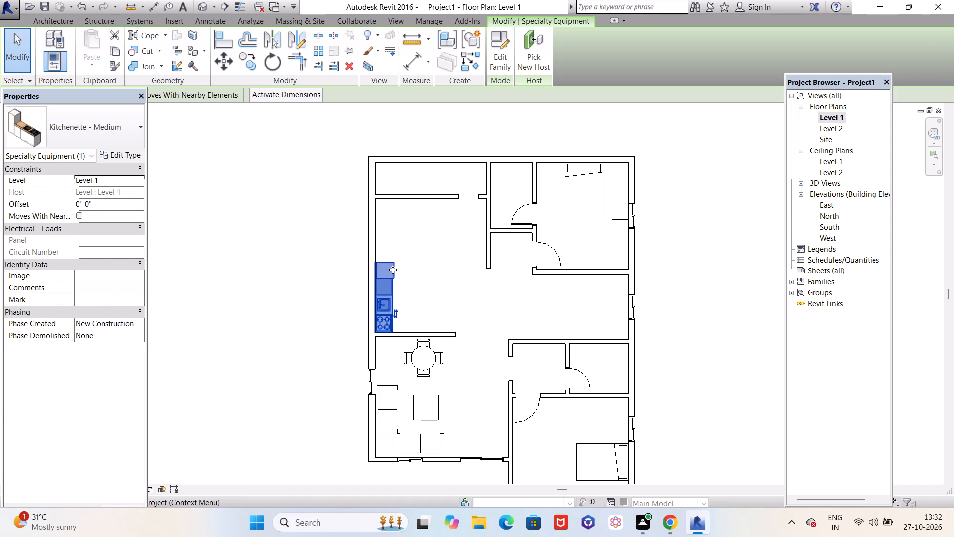
{"action": "scroll", "coordinate": [389, 267], "scroll_direction": "up", "scroll_amount": 3}
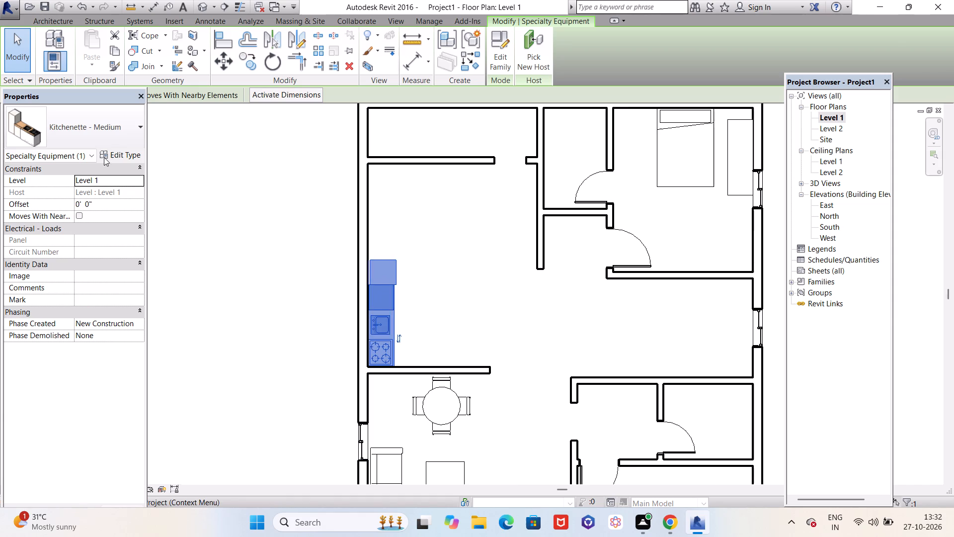
{"action": "left_click", "coordinate": [117, 128]}
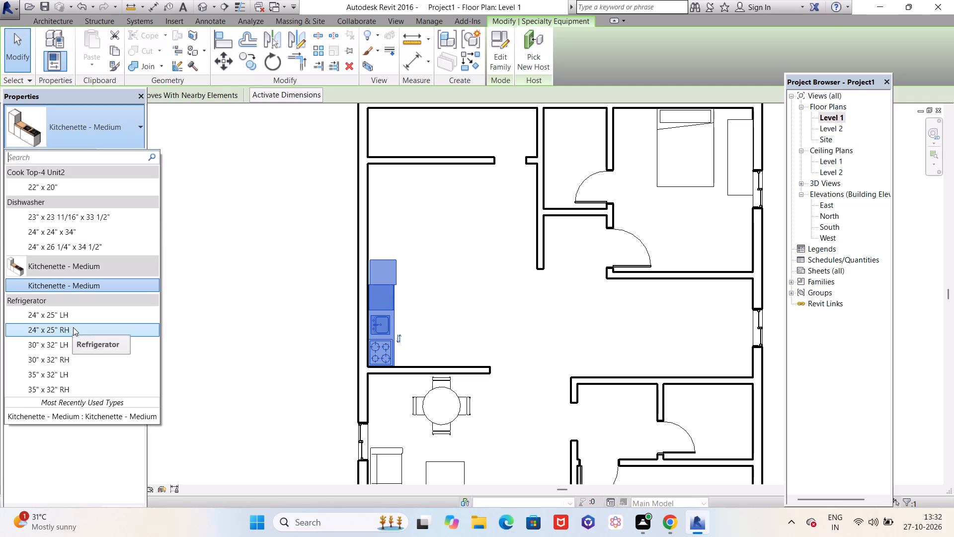
{"action": "left_click", "coordinate": [198, 190]}
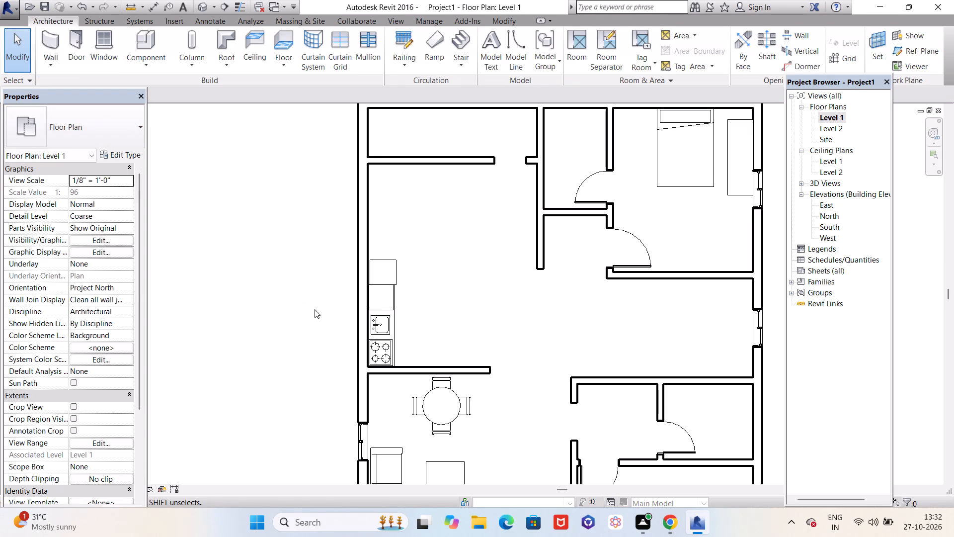
{"action": "left_click", "coordinate": [379, 301]}
{"action": "left_click", "coordinate": [125, 155]}
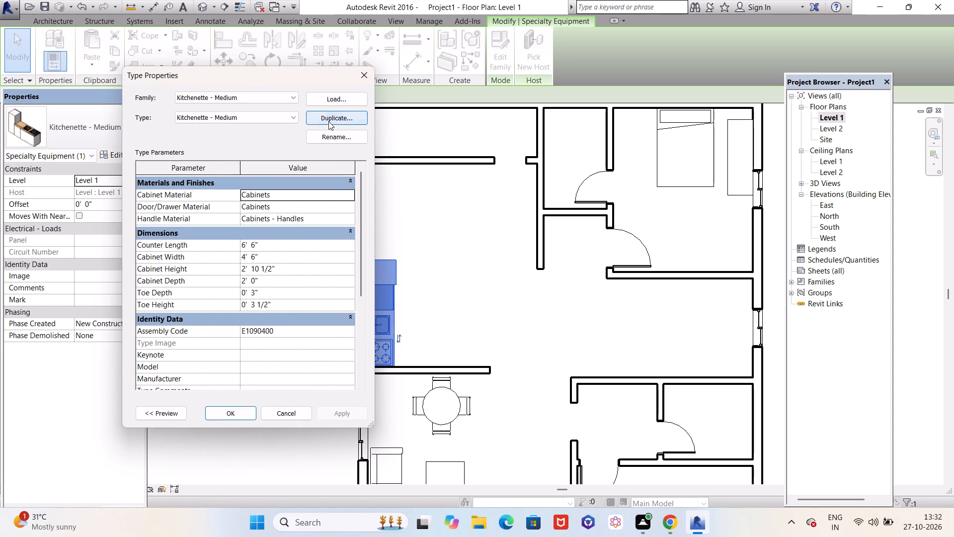
{"action": "left_click", "coordinate": [328, 121]}
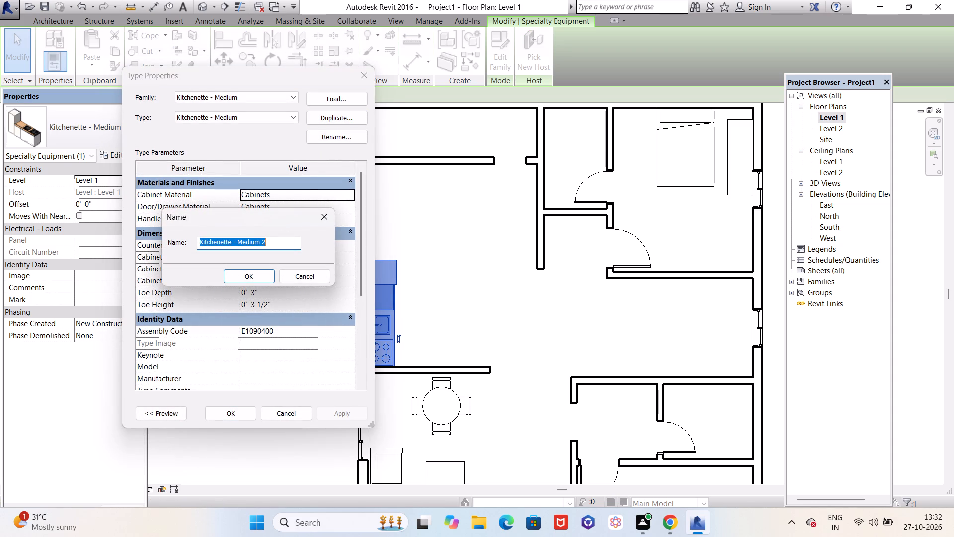
{"action": "left_click", "coordinate": [262, 277]}
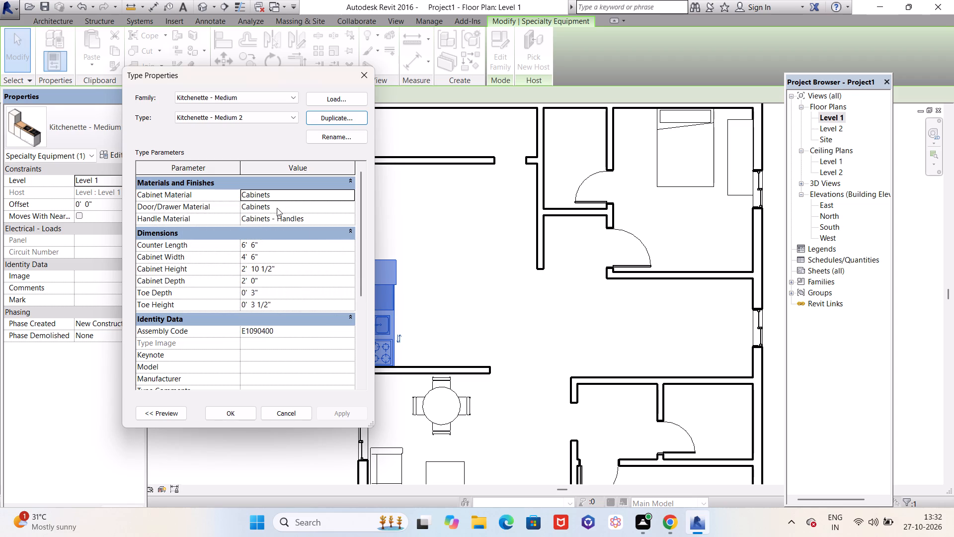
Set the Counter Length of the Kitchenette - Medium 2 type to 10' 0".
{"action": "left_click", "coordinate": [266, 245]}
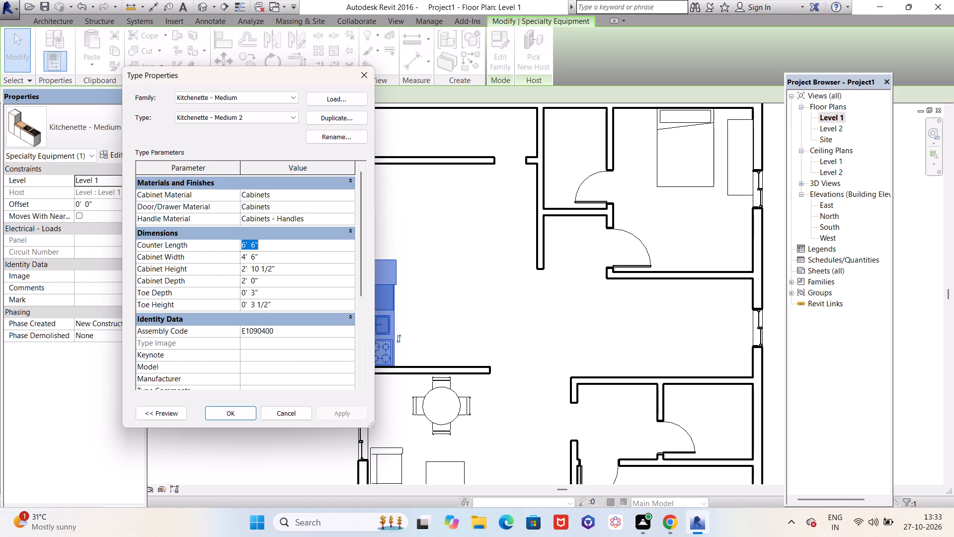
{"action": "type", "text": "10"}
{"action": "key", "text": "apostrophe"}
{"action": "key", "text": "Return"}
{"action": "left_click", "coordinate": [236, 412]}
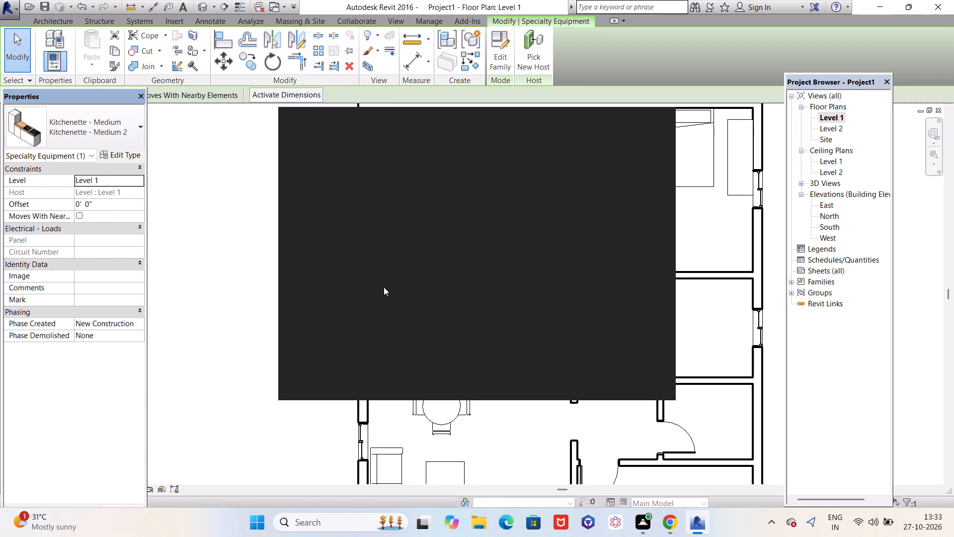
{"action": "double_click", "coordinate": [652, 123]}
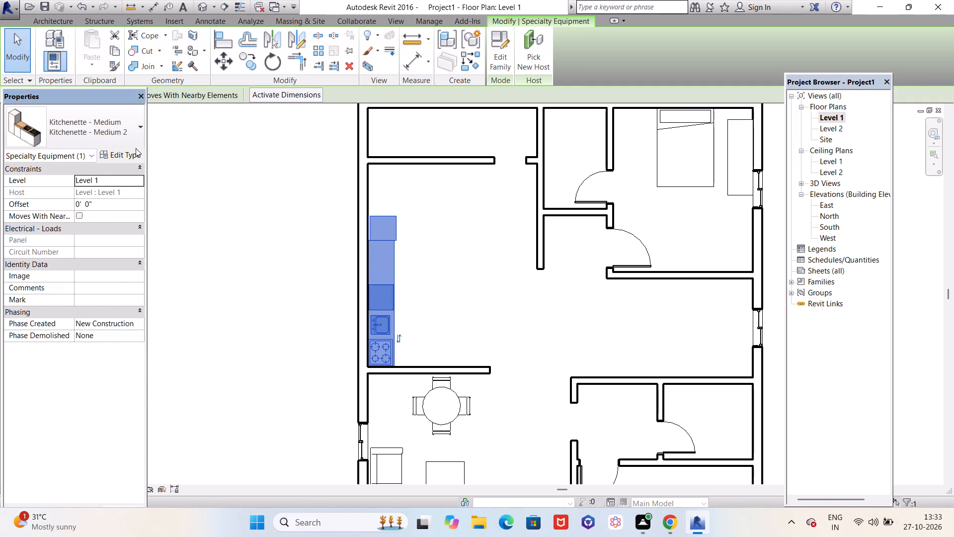
Set the Counter Length of the Kitchenette - Medium 2 type to 12' 0".
{"action": "left_click", "coordinate": [125, 155]}
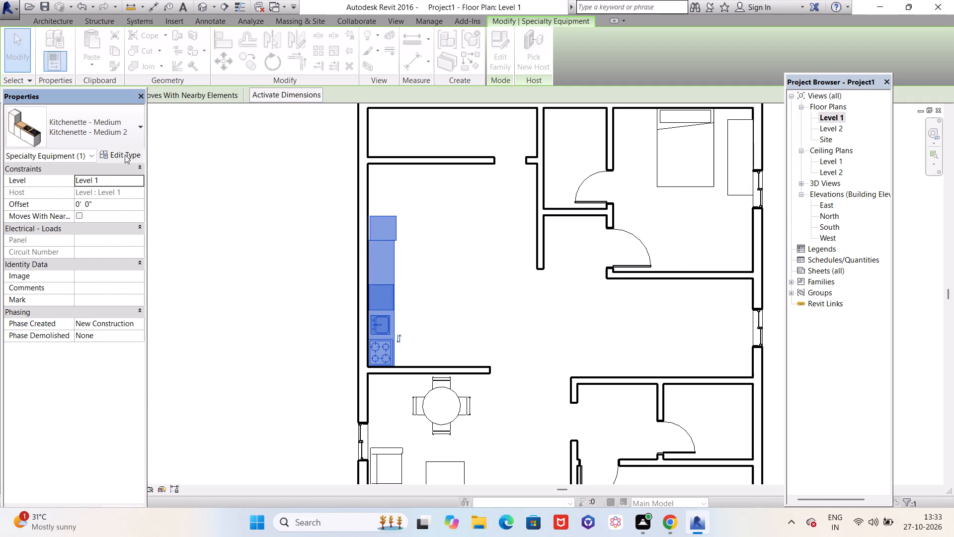
{"action": "left_click", "coordinate": [276, 246]}
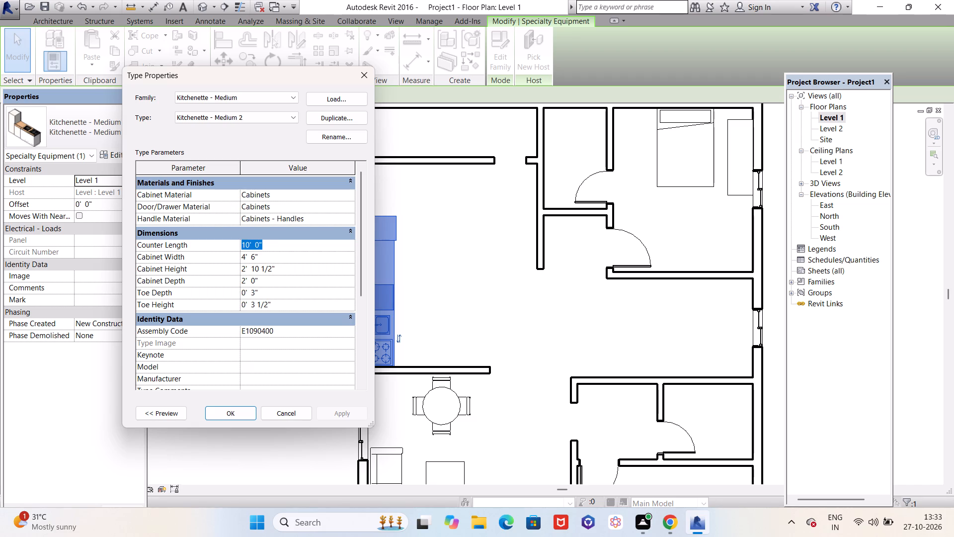
{"action": "type", "text": "12"}
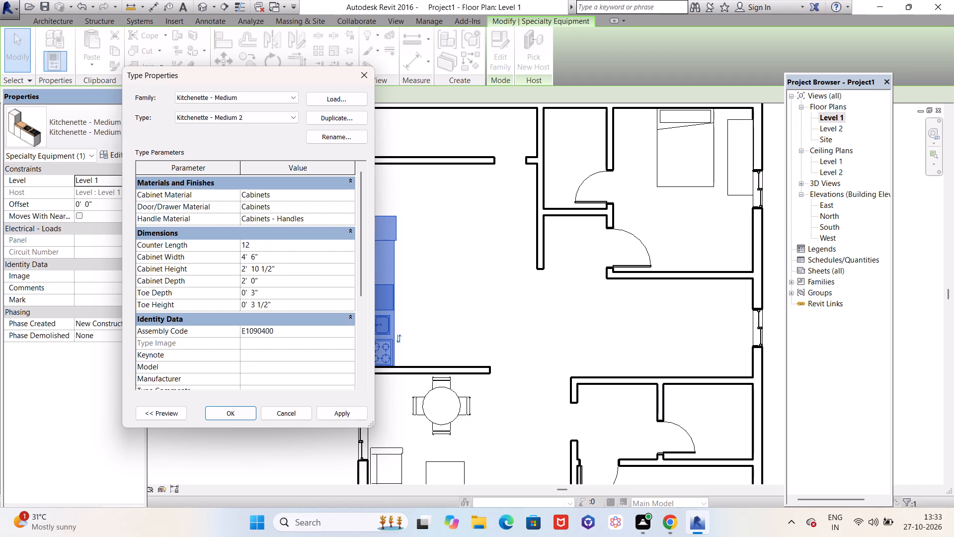
{"action": "key", "text": "apostrophe"}
{"action": "key", "text": "Return"}
{"action": "left_click", "coordinate": [333, 419]}
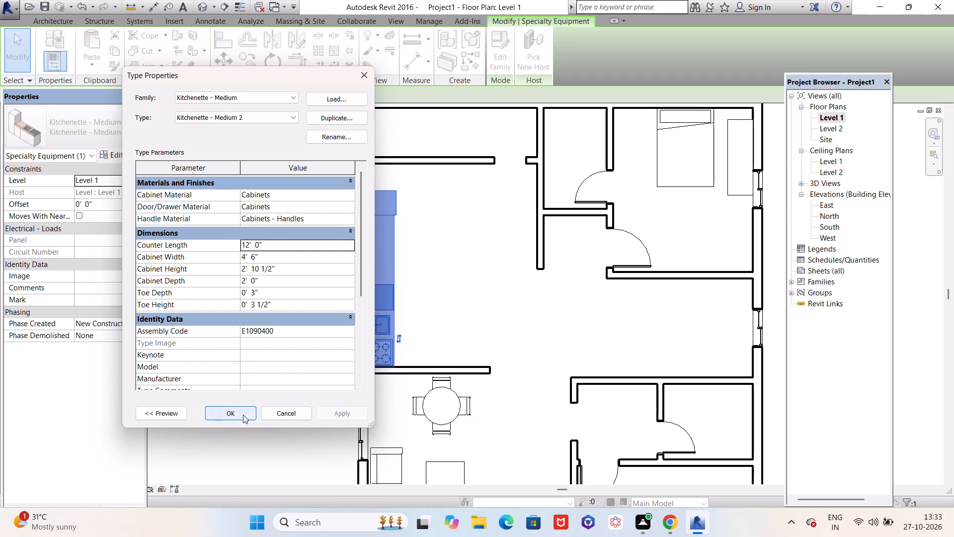
{"action": "left_click", "coordinate": [243, 415]}
{"action": "scroll", "coordinate": [372, 349], "scroll_direction": "up", "scroll_amount": 4}
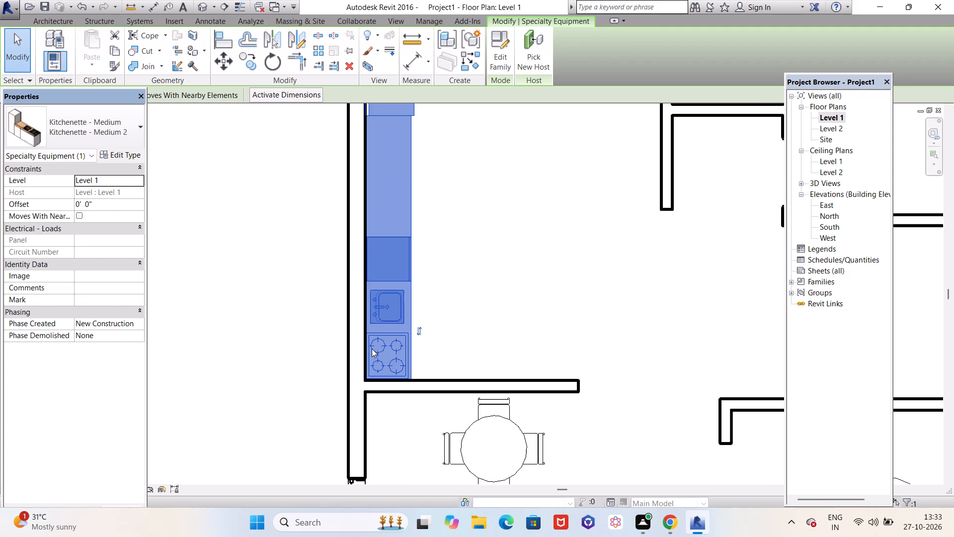
{"action": "scroll", "coordinate": [378, 354], "scroll_direction": "down", "scroll_amount": 2}
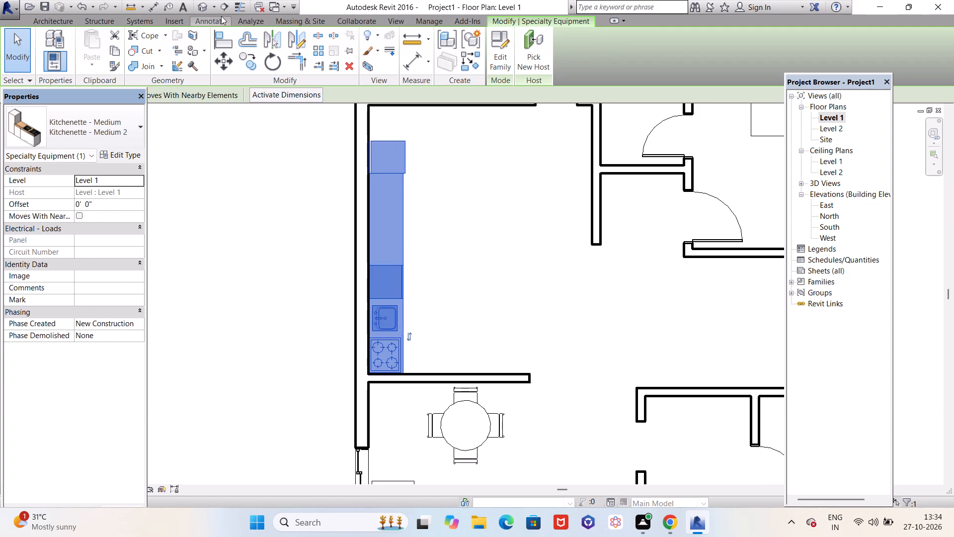
Examine the lengthened kitchenette's countertop, sink and cabinets in the default 3D view.
{"action": "left_click", "coordinate": [206, 6]}
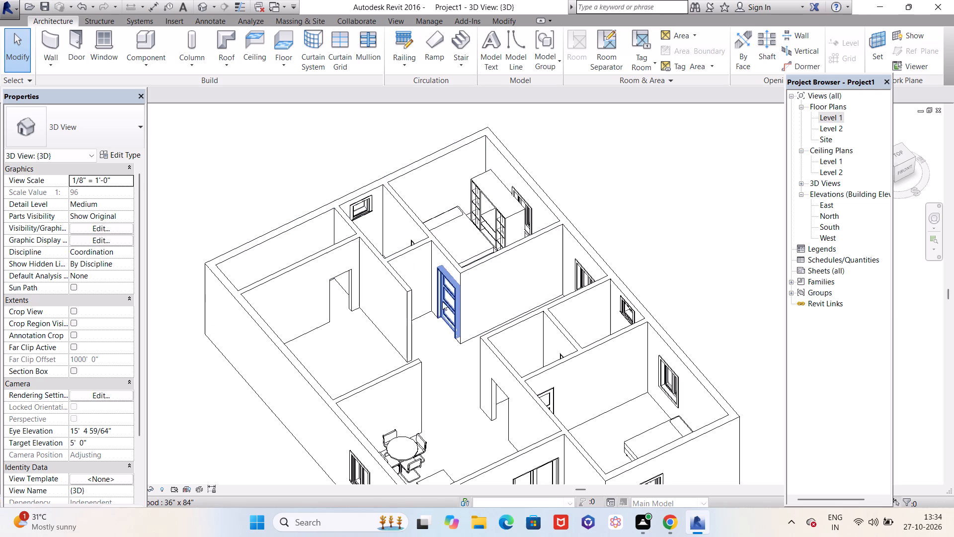
{"action": "middle_click_drag", "start_coordinate": [437, 327], "coordinate": [203, 286], "text": "shift"}
{"action": "scroll", "coordinate": [724, 355], "scroll_direction": "up", "scroll_amount": 5}
{"action": "scroll", "coordinate": [673, 370], "scroll_direction": "down", "scroll_amount": 3}
{"action": "middle_click_drag", "start_coordinate": [672, 373], "coordinate": [640, 317], "text": "shift"}
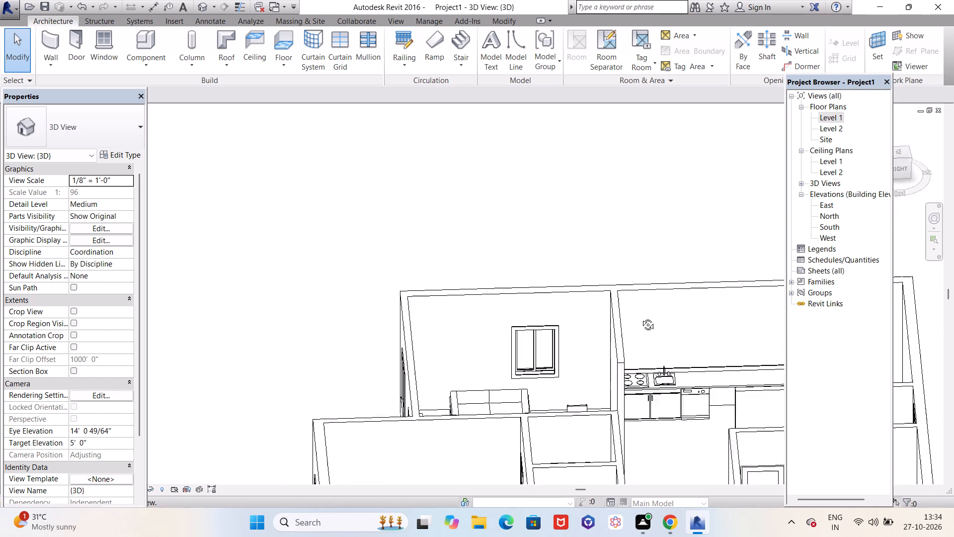
{"action": "middle_click_drag", "start_coordinate": [640, 317], "coordinate": [686, 367], "text": "shift"}
{"action": "scroll", "coordinate": [606, 349], "scroll_direction": "up", "scroll_amount": 10}
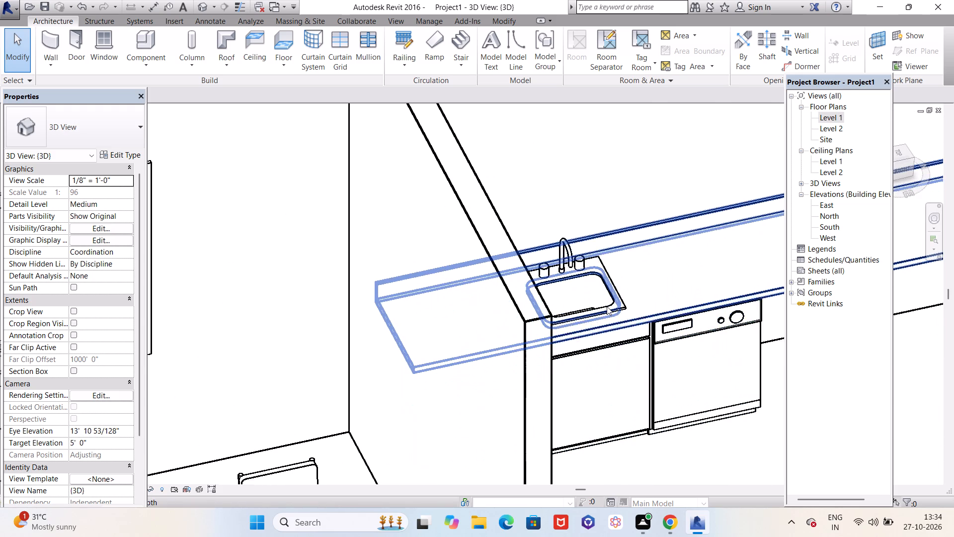
Open the kitchenette's nested Counter Top w Sink Hole family and view the whole countertop.
{"action": "double_click", "coordinate": [607, 306]}
{"action": "scroll", "coordinate": [585, 312], "scroll_direction": "down", "scroll_amount": 4}
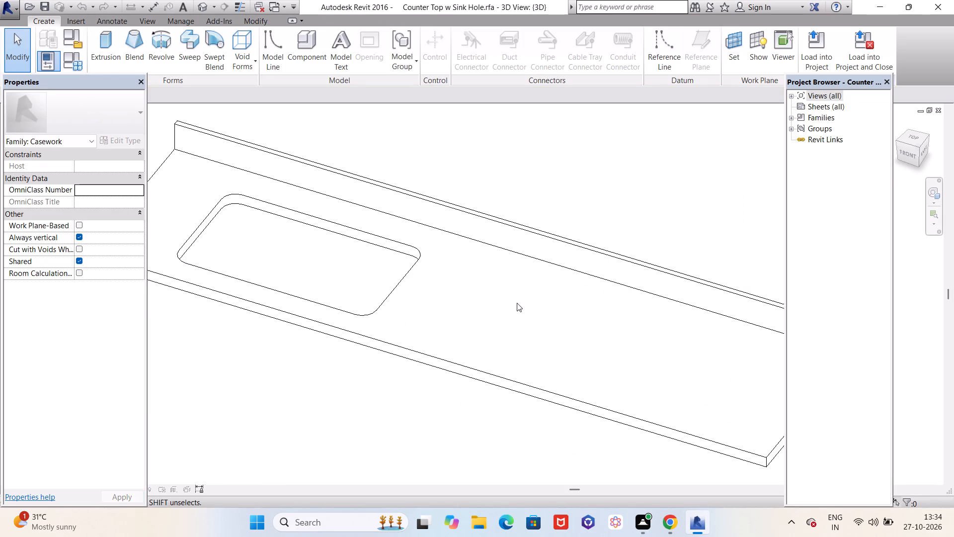
{"action": "scroll", "coordinate": [512, 302], "scroll_direction": "down", "scroll_amount": 9}
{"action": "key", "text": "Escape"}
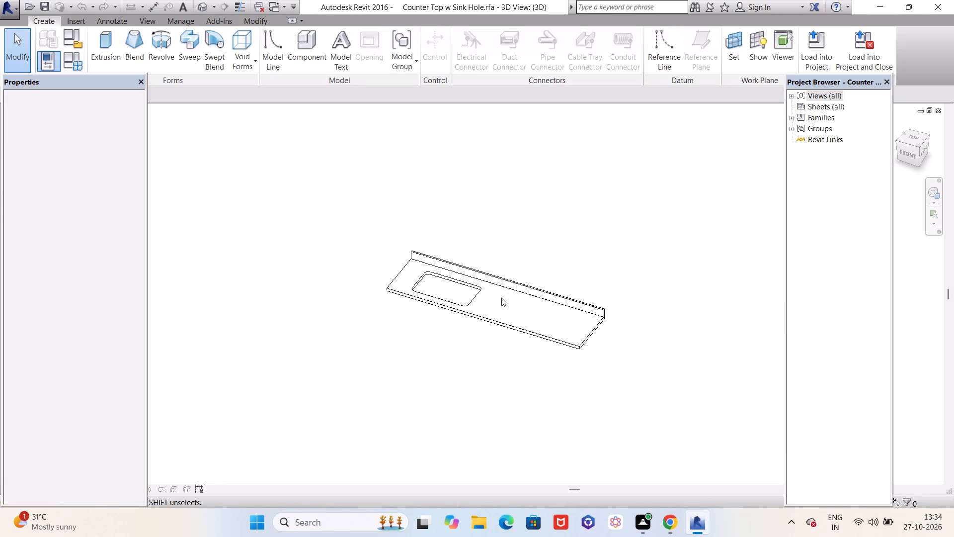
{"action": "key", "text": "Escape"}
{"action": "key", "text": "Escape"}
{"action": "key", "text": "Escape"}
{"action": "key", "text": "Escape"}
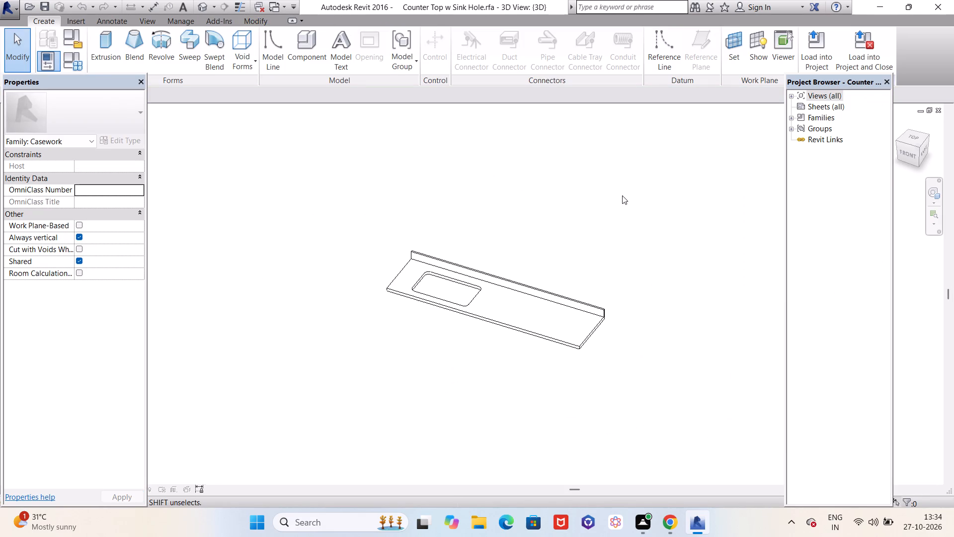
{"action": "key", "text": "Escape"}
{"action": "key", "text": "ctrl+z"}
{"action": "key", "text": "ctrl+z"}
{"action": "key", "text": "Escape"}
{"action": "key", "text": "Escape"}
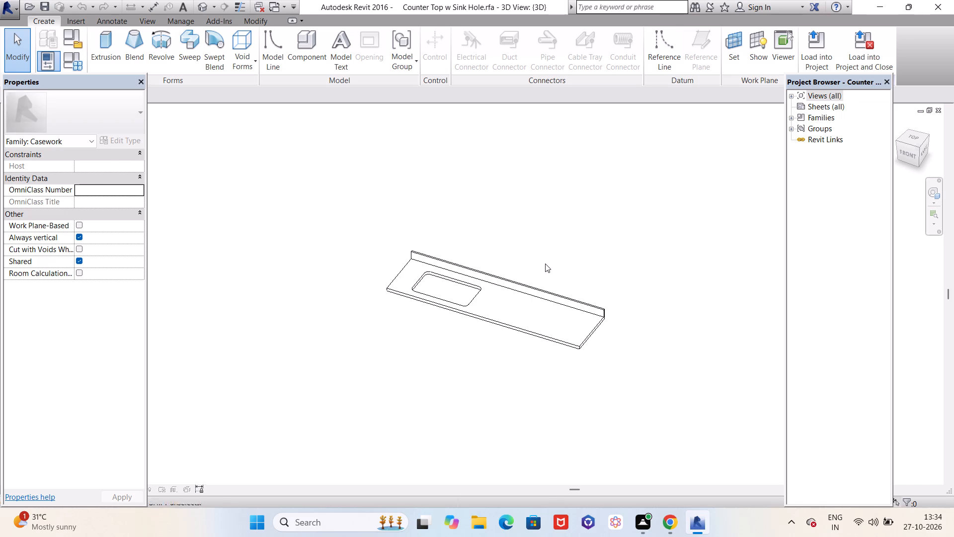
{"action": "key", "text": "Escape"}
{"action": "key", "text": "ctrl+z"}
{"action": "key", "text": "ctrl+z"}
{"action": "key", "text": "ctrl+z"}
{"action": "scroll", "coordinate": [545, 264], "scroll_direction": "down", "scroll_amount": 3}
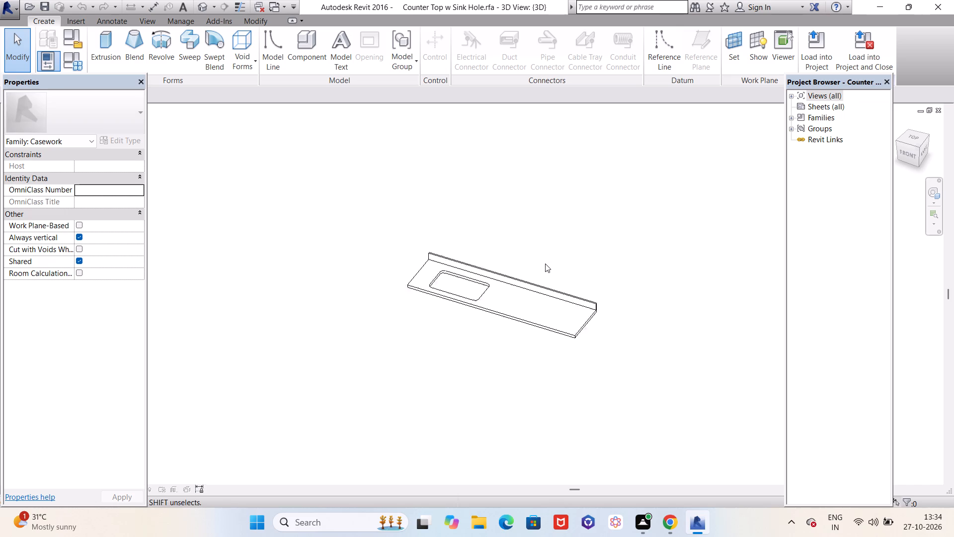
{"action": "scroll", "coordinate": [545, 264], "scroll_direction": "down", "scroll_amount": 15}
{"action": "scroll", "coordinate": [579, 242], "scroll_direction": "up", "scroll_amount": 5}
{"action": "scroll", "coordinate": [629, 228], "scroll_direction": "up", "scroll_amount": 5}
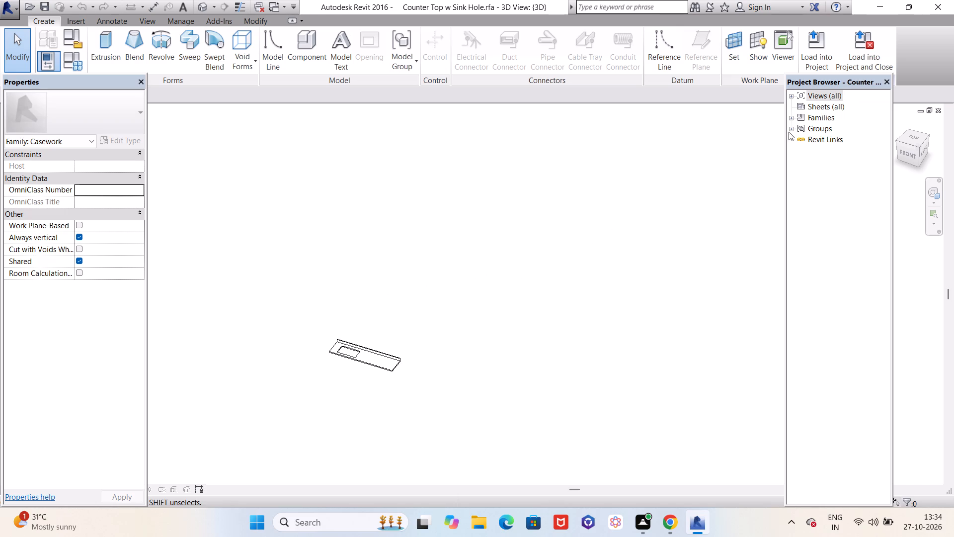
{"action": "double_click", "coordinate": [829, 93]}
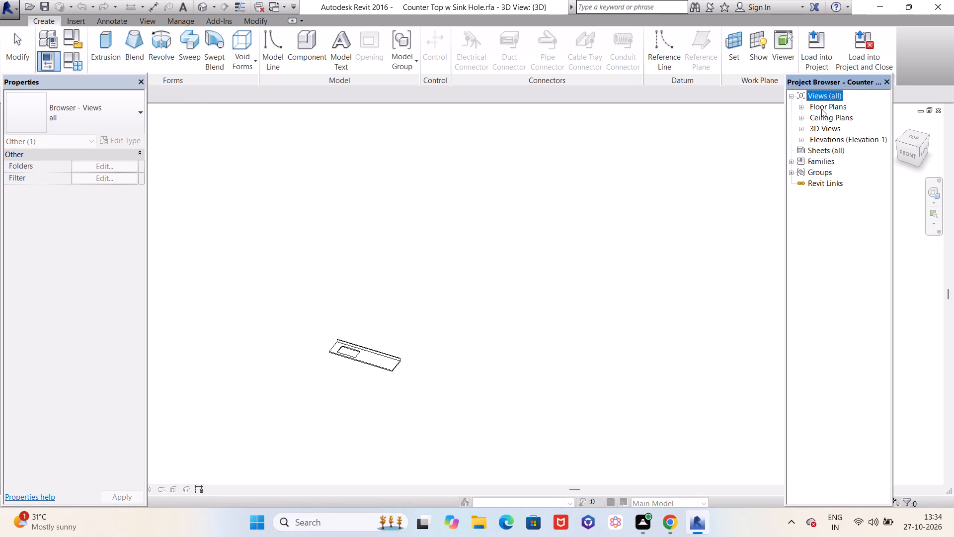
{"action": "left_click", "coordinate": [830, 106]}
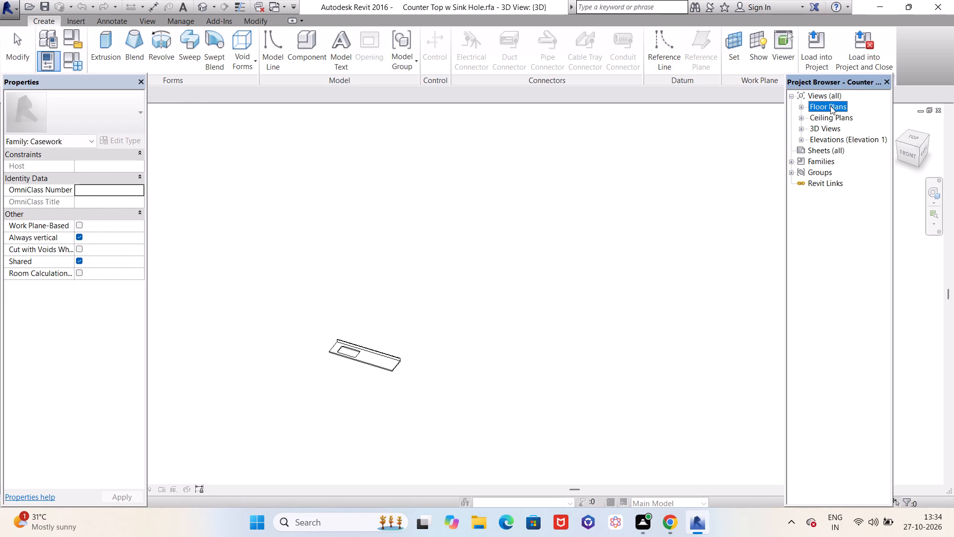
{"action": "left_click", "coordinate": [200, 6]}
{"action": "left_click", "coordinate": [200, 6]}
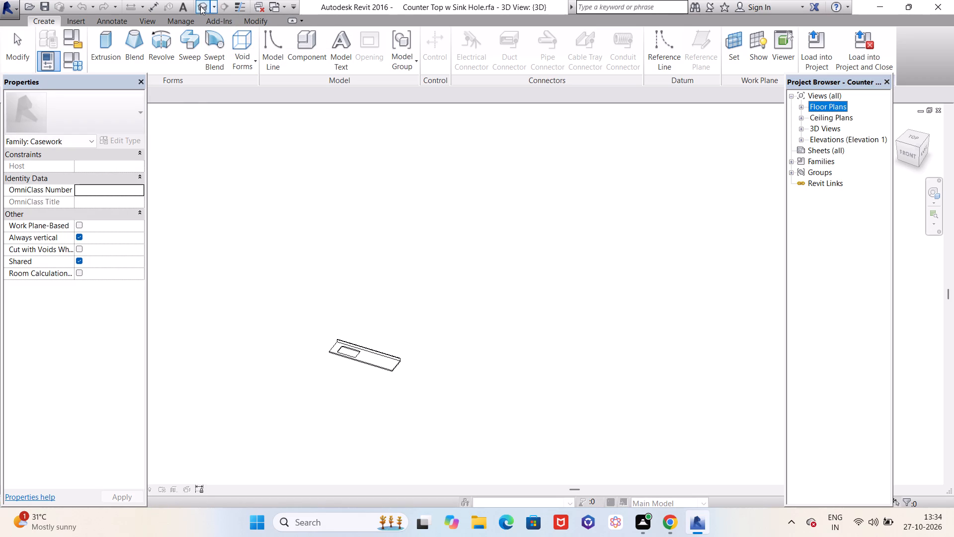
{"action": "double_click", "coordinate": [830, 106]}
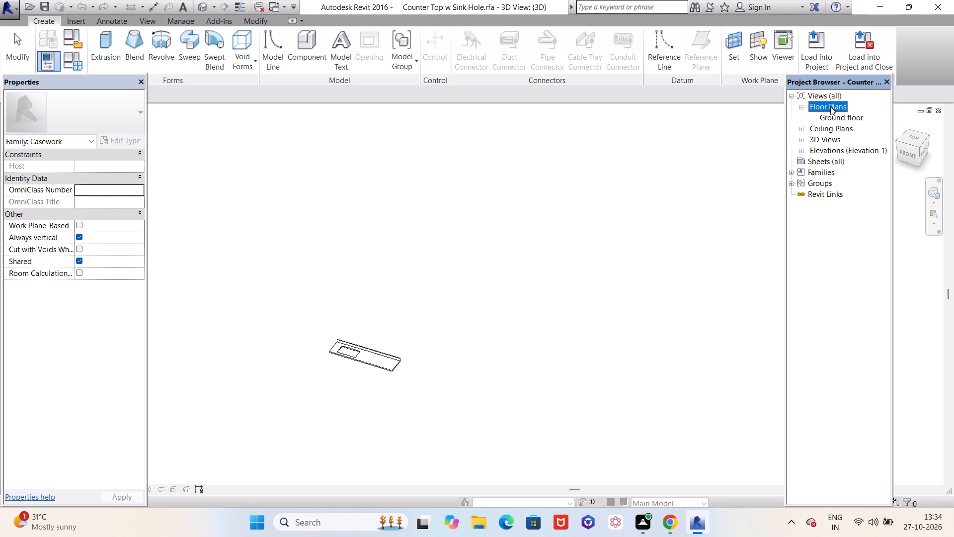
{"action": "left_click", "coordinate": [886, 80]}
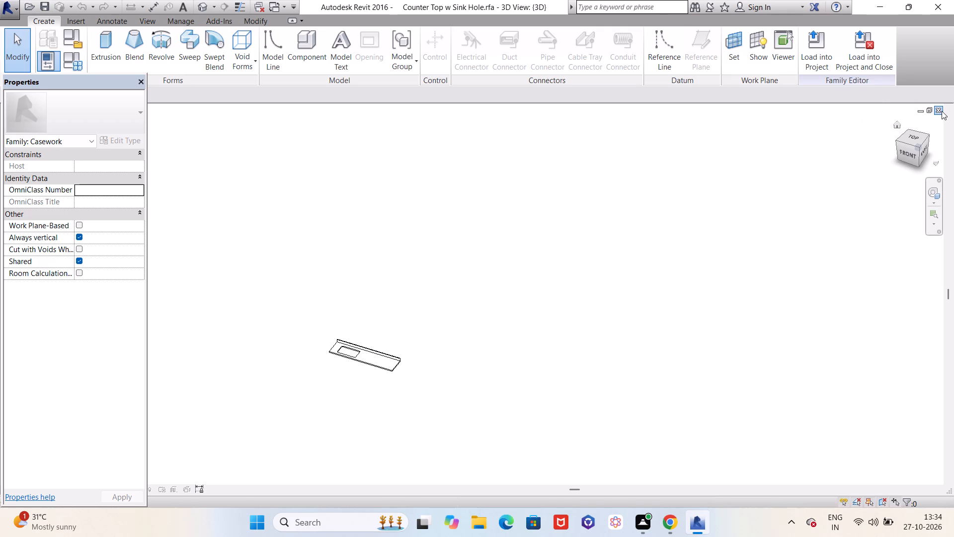
Close the Counter Top w Sink Hole family without saving its changes and return to the Project1 3D view.
{"action": "left_click", "coordinate": [942, 111]}
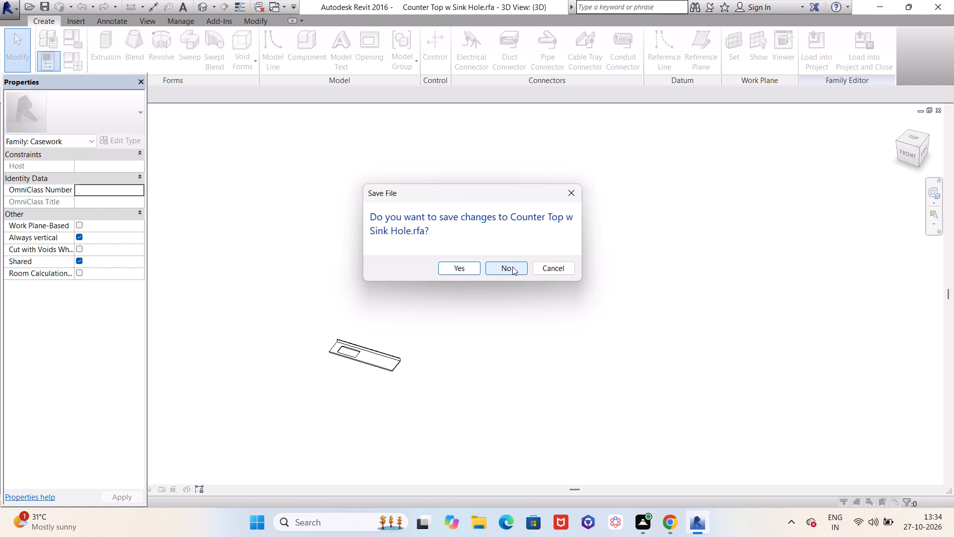
{"action": "left_click", "coordinate": [512, 267]}
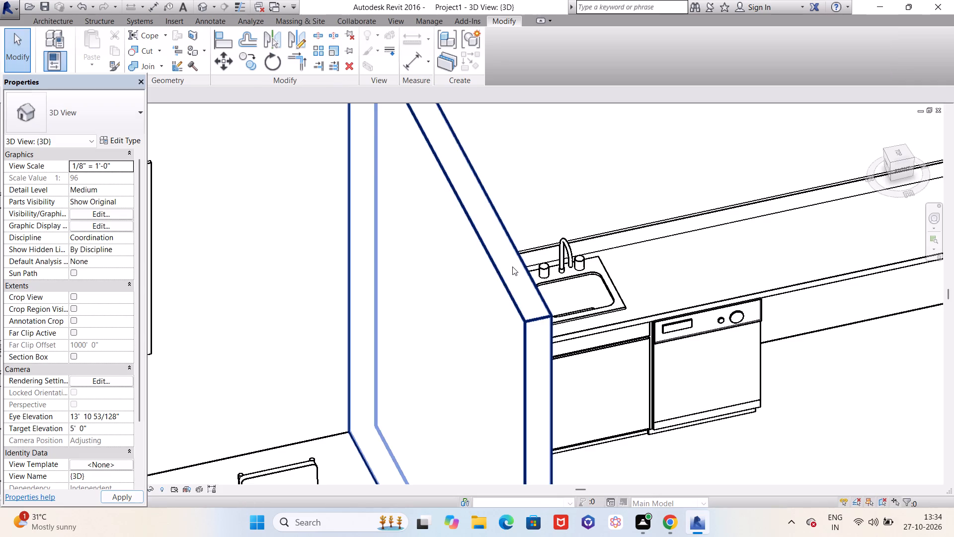
Examine the kitchenette's fit along the kitchen wall from several angles, including its cooktop, sink, cabinets and the countertop run to the refrigerator.
{"action": "scroll", "coordinate": [500, 294], "scroll_direction": "down", "scroll_amount": 7}
{"action": "scroll", "coordinate": [562, 303], "scroll_direction": "down", "scroll_amount": 5}
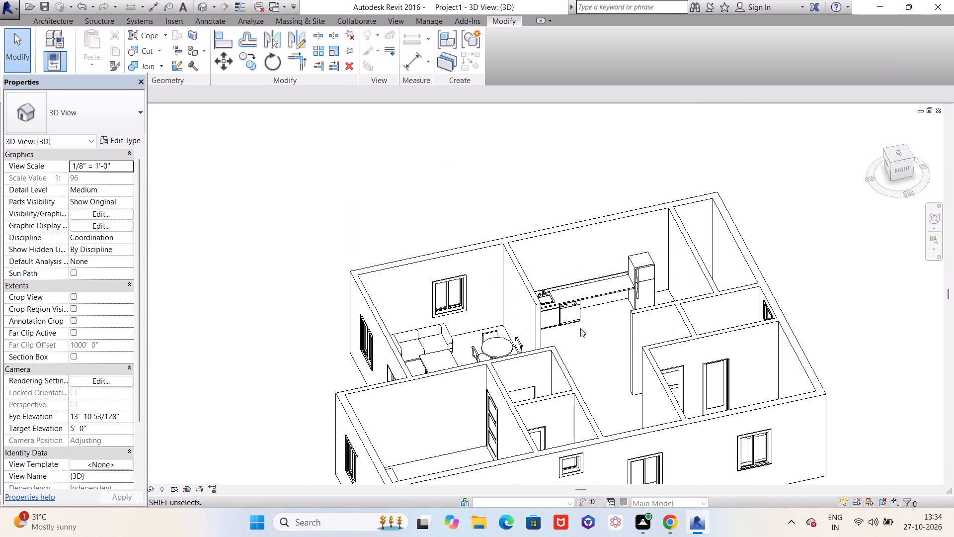
{"action": "middle_click_drag", "start_coordinate": [580, 328], "coordinate": [527, 333], "text": "shift"}
{"action": "scroll", "coordinate": [629, 340], "scroll_direction": "up", "scroll_amount": 2}
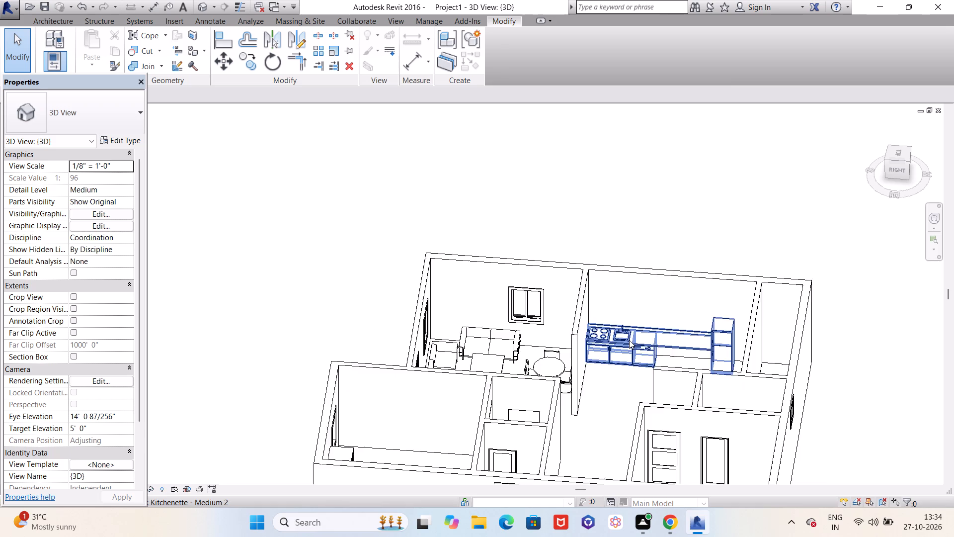
{"action": "scroll", "coordinate": [629, 340], "scroll_direction": "up", "scroll_amount": 3}
{"action": "scroll", "coordinate": [604, 333], "scroll_direction": "down", "scroll_amount": 4}
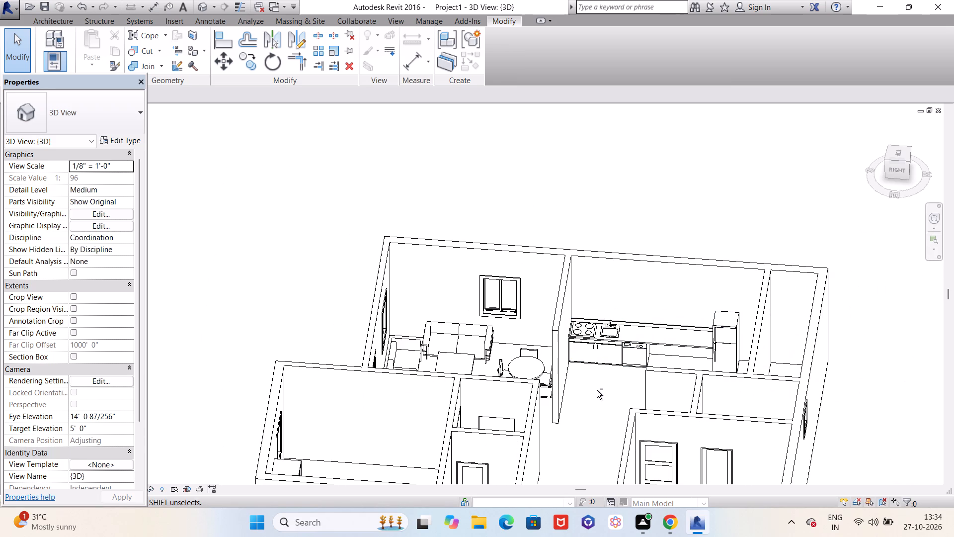
{"action": "middle_click_drag", "start_coordinate": [597, 390], "coordinate": [581, 350], "text": "shift"}
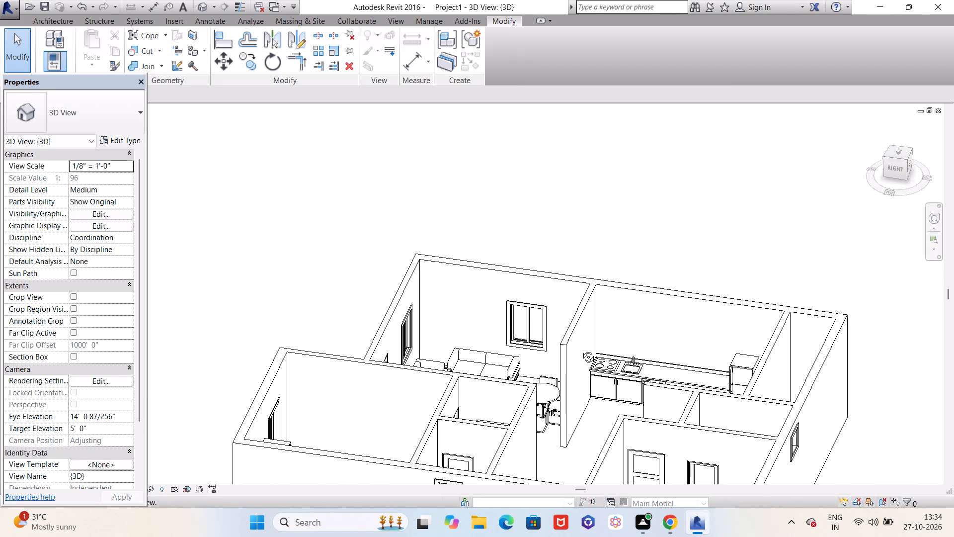
{"action": "middle_click_drag", "start_coordinate": [581, 350], "coordinate": [622, 407], "text": "shift"}
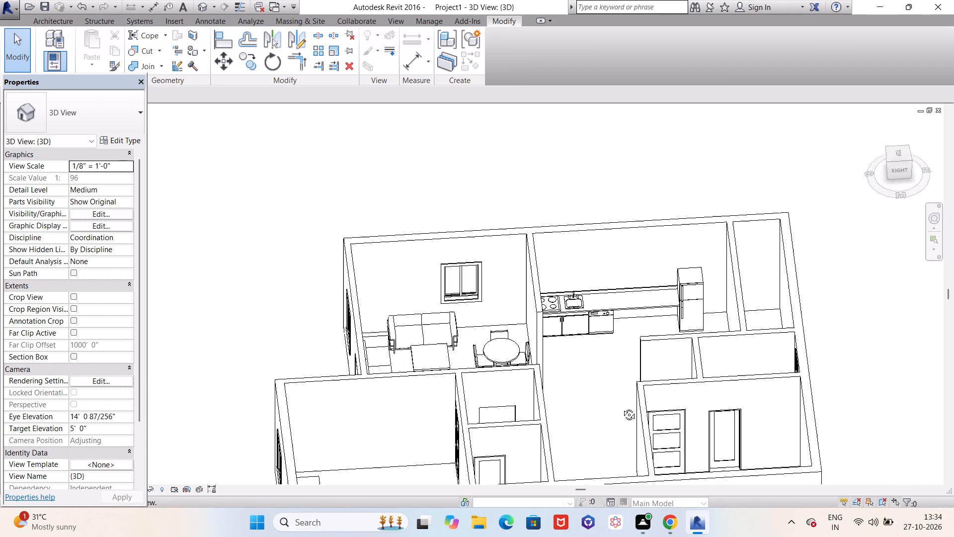
{"action": "middle_click_drag", "start_coordinate": [622, 407], "coordinate": [538, 412], "text": "shift"}
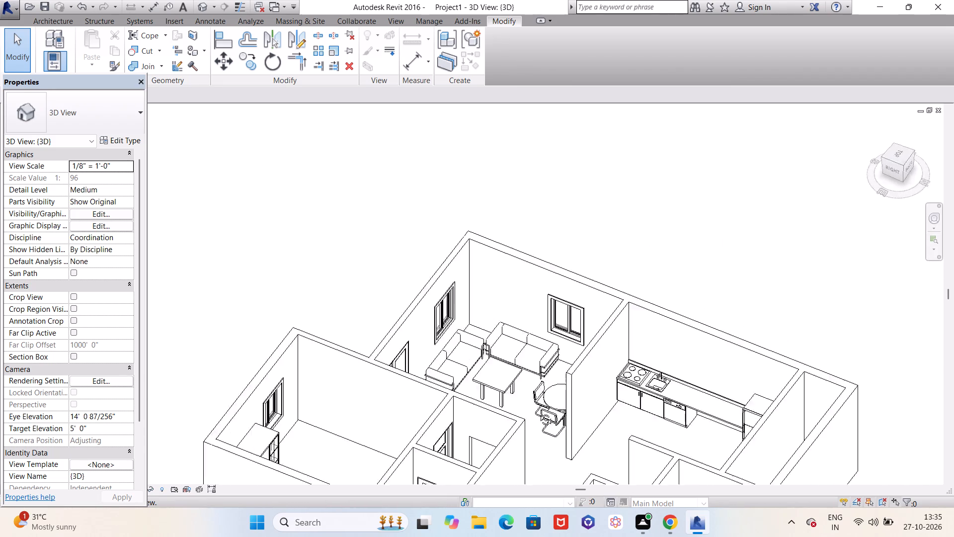
{"action": "middle_click_drag", "start_coordinate": [538, 412], "coordinate": [632, 367], "text": "shift"}
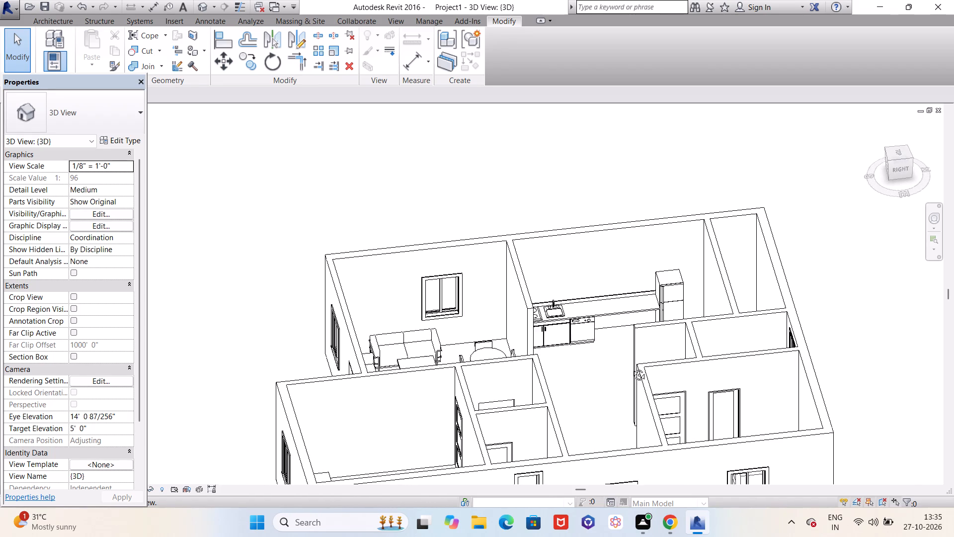
{"action": "middle_click_drag", "start_coordinate": [632, 367], "coordinate": [610, 437], "text": "shift"}
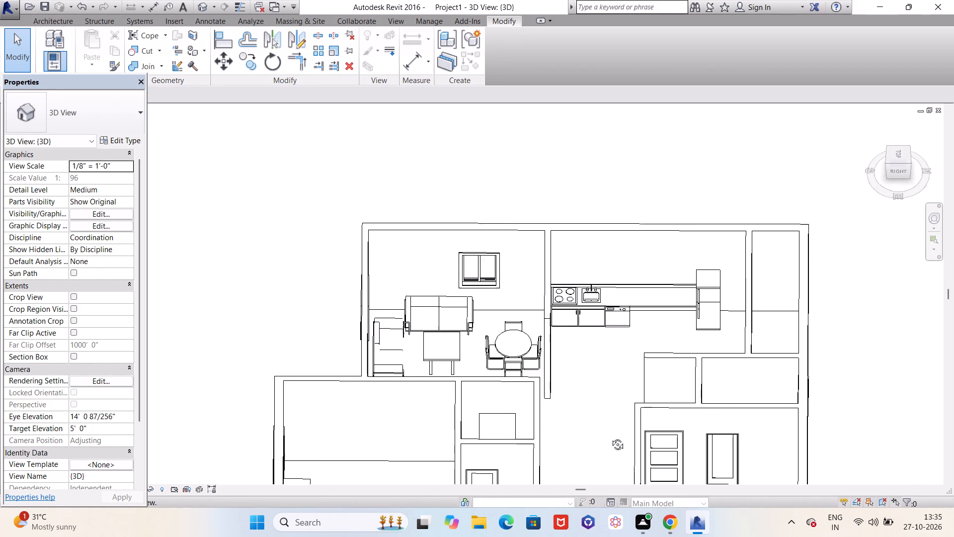
{"action": "middle_click_drag", "start_coordinate": [610, 437], "coordinate": [613, 462], "text": "shift"}
{"action": "scroll", "coordinate": [637, 313], "scroll_direction": "up", "scroll_amount": 4}
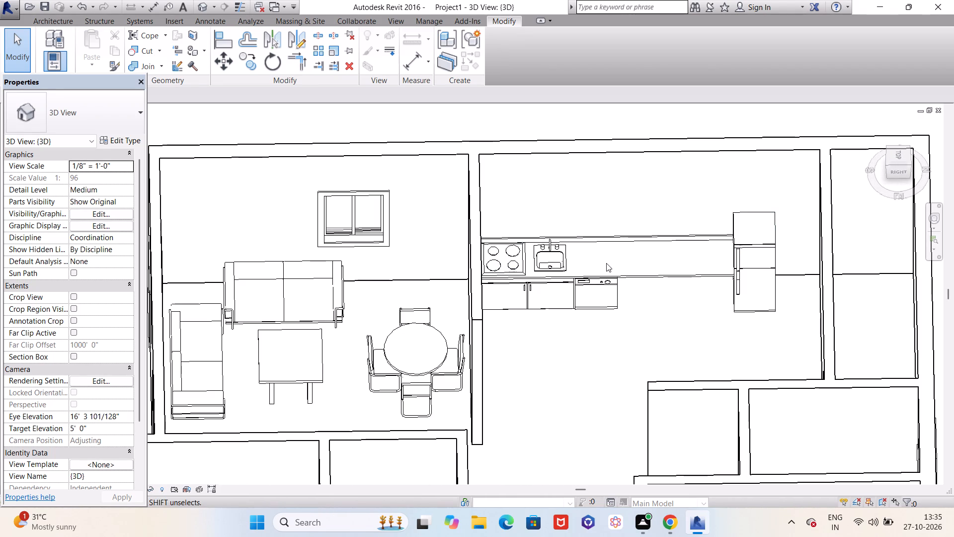
{"action": "scroll", "coordinate": [604, 299], "scroll_direction": "down", "scroll_amount": 2}
{"action": "middle_click_drag", "start_coordinate": [601, 318], "coordinate": [596, 244], "text": "shift"}
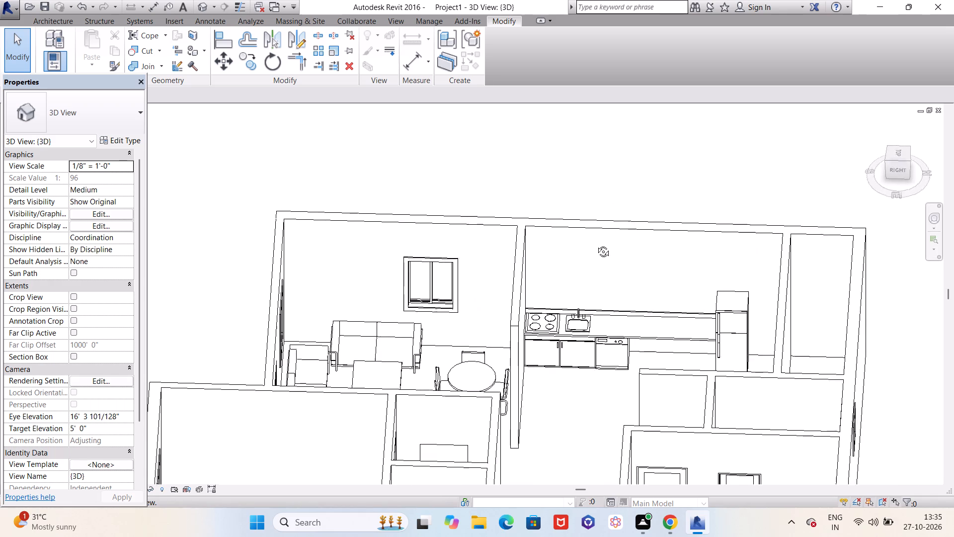
{"action": "middle_click_drag", "start_coordinate": [596, 244], "coordinate": [603, 230], "text": "shift"}
{"action": "scroll", "coordinate": [618, 324], "scroll_direction": "up", "scroll_amount": 6}
{"action": "scroll", "coordinate": [566, 378], "scroll_direction": "up", "scroll_amount": 5}
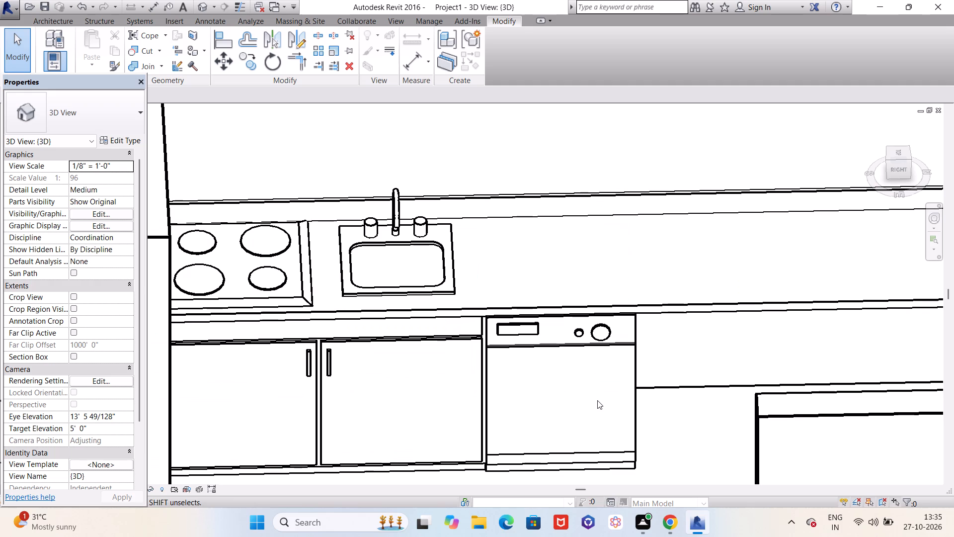
{"action": "scroll", "coordinate": [597, 400], "scroll_direction": "down", "scroll_amount": 1}
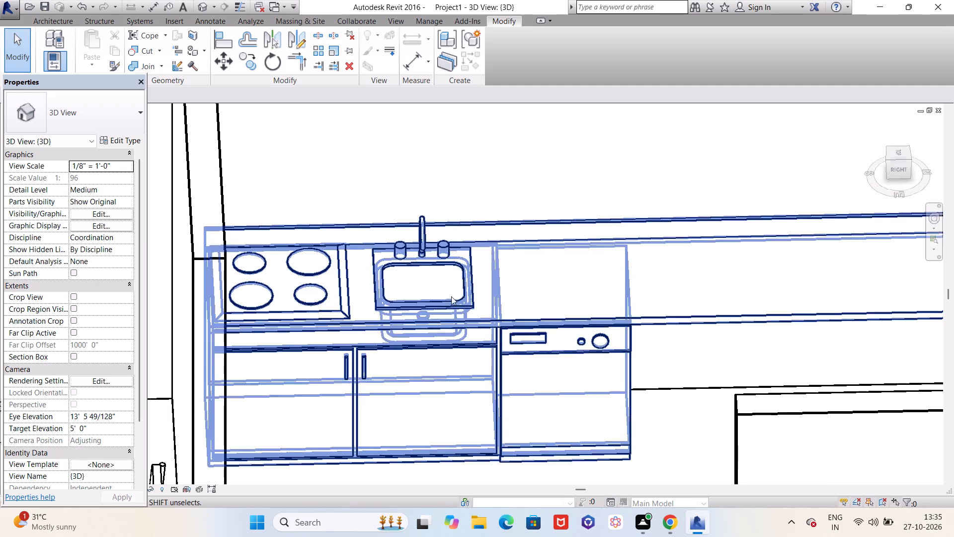
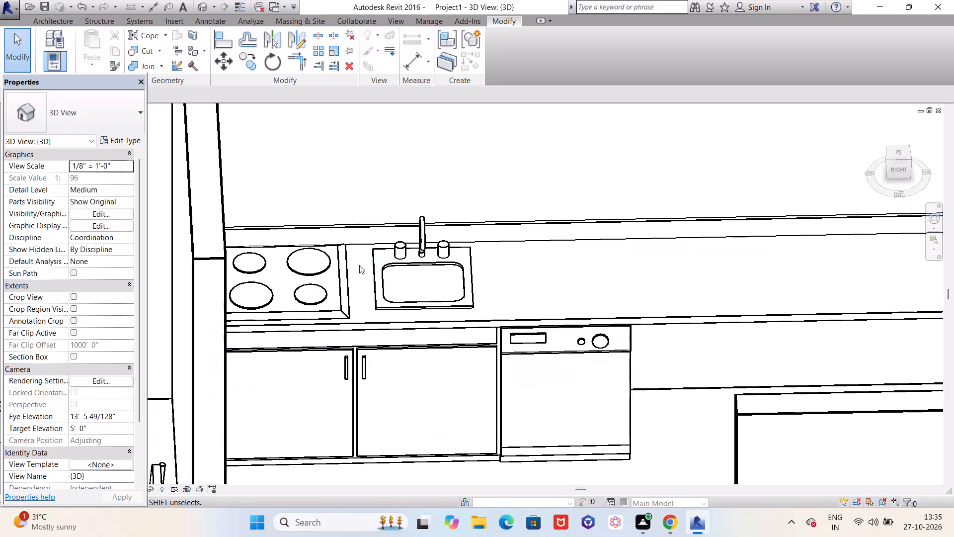
Open the Kitchenette - Medium family and shift its 18" x 18" sink along the countertop to the refrigerator, at about 5'-11 1/2".
{"action": "double_click", "coordinate": [378, 264]}
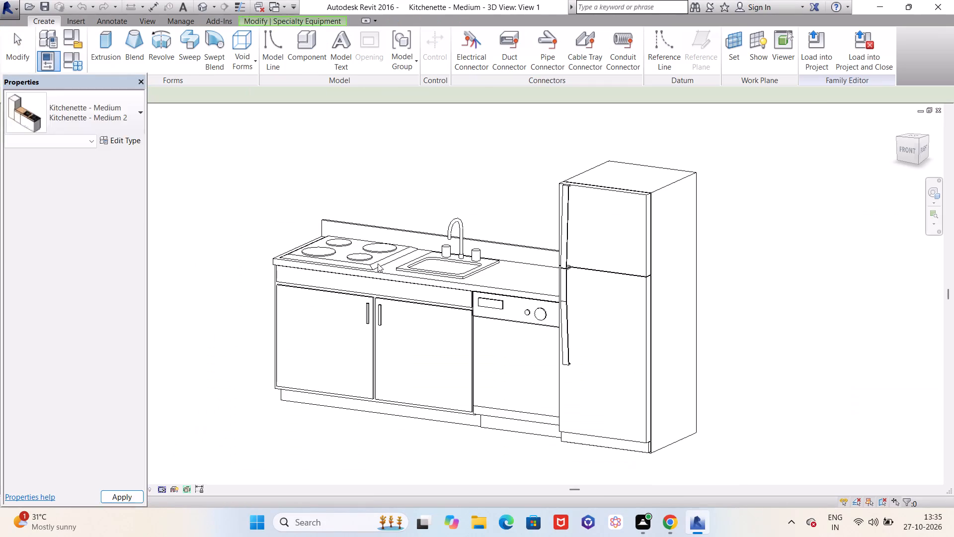
{"action": "left_click", "coordinate": [470, 273]}
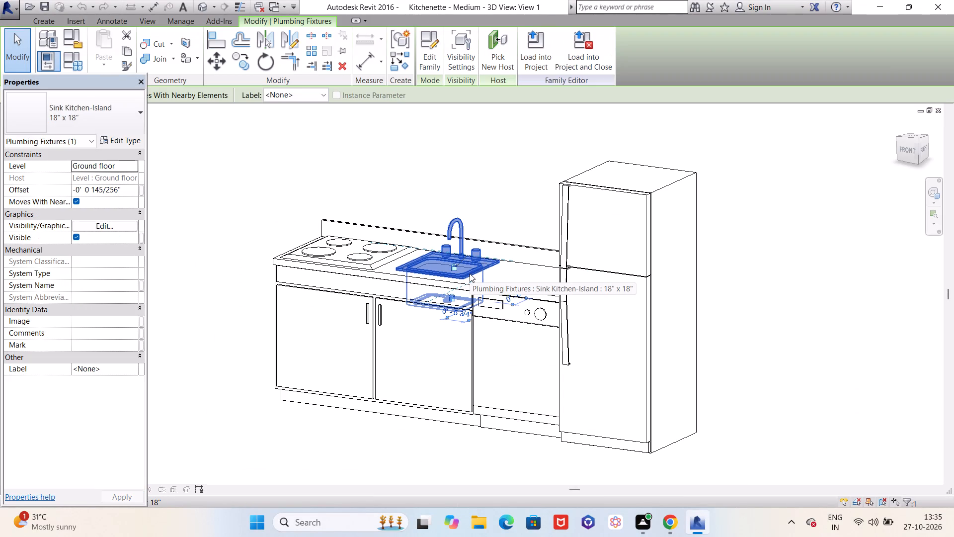
{"action": "key", "text": "Right"}
{"action": "key", "text": "Right"}
{"action": "key", "text": "Right"}
{"action": "key", "text": "Right"}
{"action": "key", "text": "Right"}
{"action": "key", "text": "Right"}
{"action": "key", "text": "Right"}
{"action": "key", "text": "Right"}
{"action": "key", "text": "Right"}
{"action": "key", "text": "Right"}
{"action": "key", "text": "Right"}
{"action": "key", "text": "Right"}
{"action": "key", "text": "Right"}
{"action": "key", "text": "Right"}
{"action": "key", "text": "Right"}
{"action": "key", "text": "Right"}
{"action": "key", "text": "Right"}
{"action": "key", "text": "Right"}
{"action": "key", "text": "Right"}
{"action": "key", "text": "Right"}
{"action": "key", "text": "Right"}
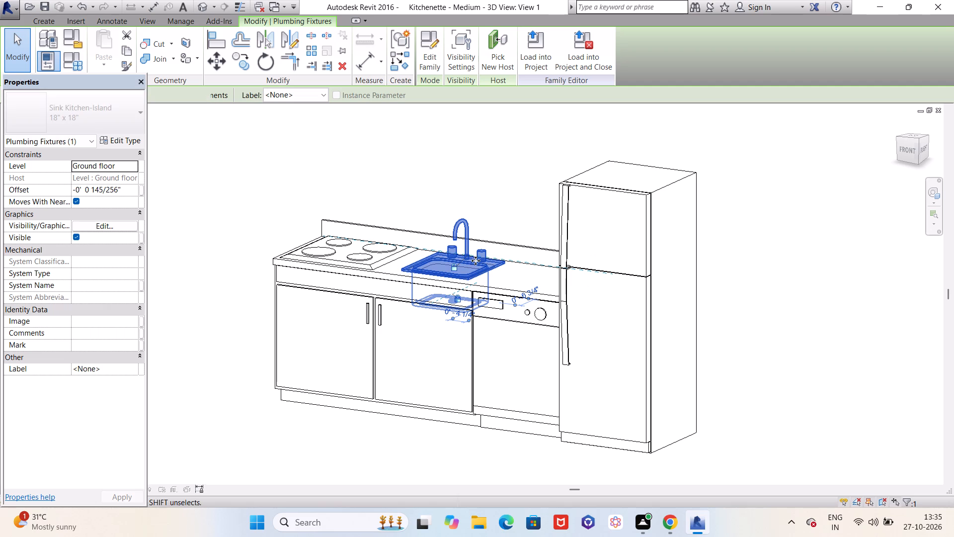
{"action": "key", "text": "Right"}
{"action": "key", "text": "Right"}
{"action": "key", "text": "Right"}
{"action": "key", "text": "Right"}
{"action": "key", "text": "Right"}
{"action": "key", "text": "Right"}
{"action": "key", "text": "Right"}
{"action": "key", "text": "Right"}
{"action": "key", "text": "Right"}
{"action": "key", "text": "Right"}
{"action": "key", "text": "Right"}
{"action": "key", "text": "Right"}
{"action": "key", "text": "Right"}
{"action": "key", "text": "Right"}
{"action": "key", "text": "Right"}
{"action": "key", "text": "Right"}
{"action": "key", "text": "Right"}
{"action": "key", "text": "Right"}
{"action": "key", "text": "Right"}
{"action": "key", "text": "Right"}
{"action": "key", "text": "Right"}
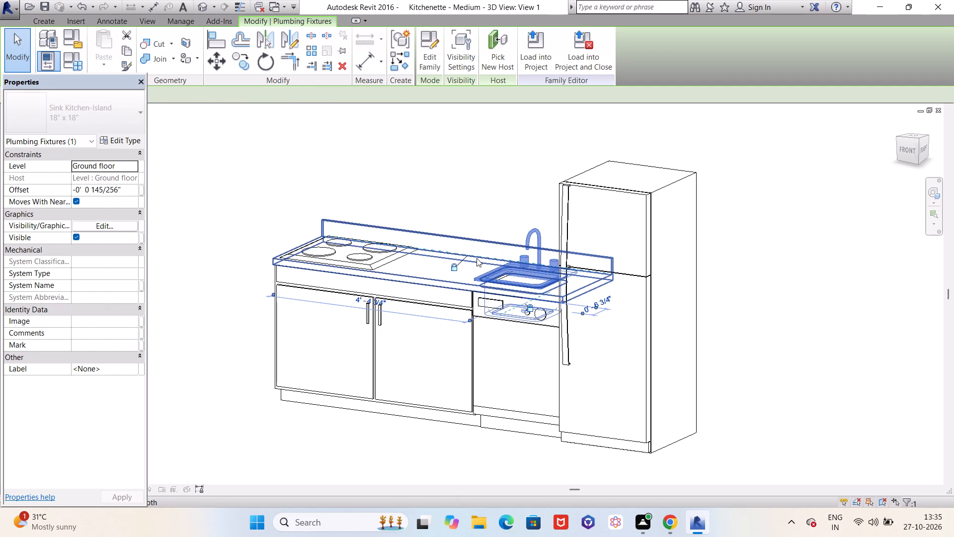
{"action": "key", "text": "Right"}
{"action": "key", "text": "Right"}
{"action": "key", "text": "Right"}
{"action": "key", "text": "Right"}
{"action": "key", "text": "Right"}
{"action": "key", "text": "Right"}
{"action": "key", "text": "Right"}
{"action": "key", "text": "Right"}
{"action": "key", "text": "Right"}
{"action": "key", "text": "Right"}
{"action": "key", "text": "Right"}
{"action": "key", "text": "Right"}
{"action": "key", "text": "Right"}
{"action": "key", "text": "Right"}
{"action": "key", "text": "Right"}
{"action": "key", "text": "Right"}
{"action": "key", "text": "Right"}
{"action": "key", "text": "Right"}
{"action": "key", "text": "Right"}
{"action": "key", "text": "Right"}
{"action": "key", "text": "Right"}
{"action": "key", "text": "Right"}
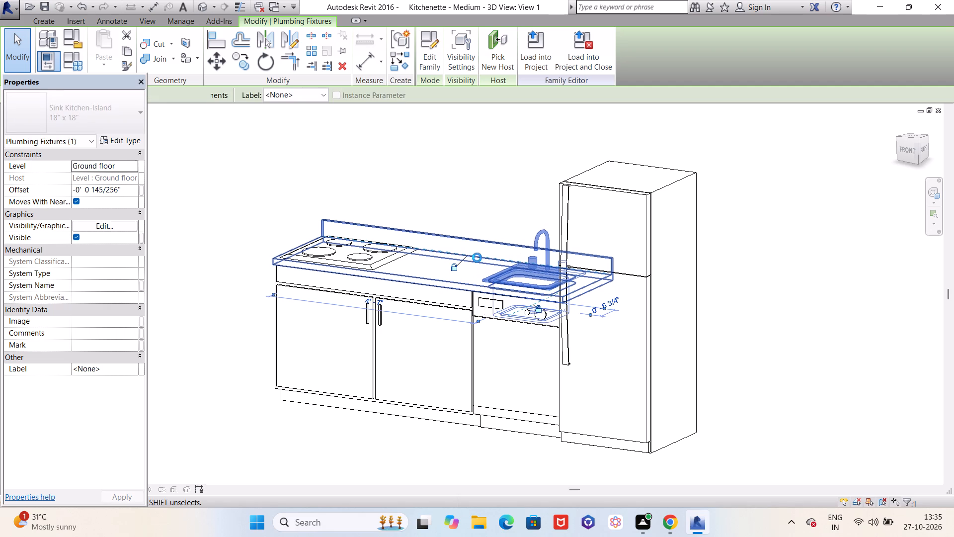
{"action": "key", "text": "Right"}
{"action": "key", "text": "Right"}
{"action": "key", "text": "Right"}
{"action": "key", "text": "Right"}
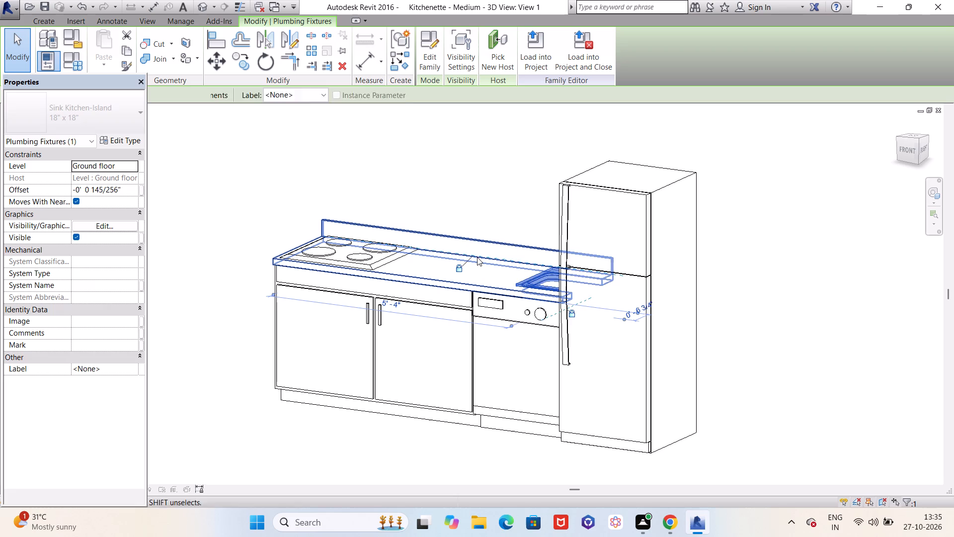
{"action": "key", "text": "Right"}
{"action": "key", "text": "Right"}
{"action": "key", "text": "Right"}
{"action": "key", "text": "Right"}
{"action": "key", "text": "Right"}
{"action": "key", "text": "Right"}
{"action": "key", "text": "Right"}
{"action": "key", "text": "Right"}
{"action": "key", "text": "Right"}
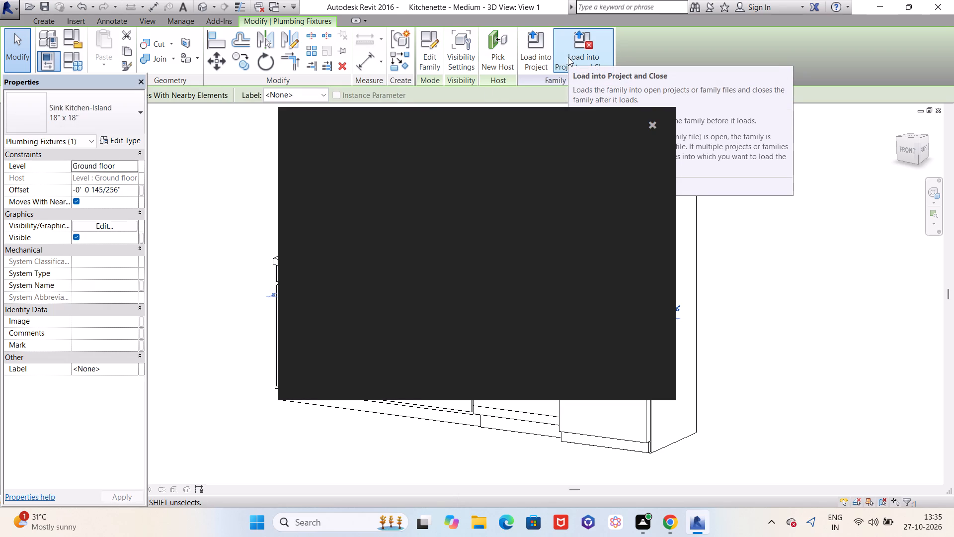
Close the Kitchenette - Medium family, saving its changes over the existing Kitchenette - Medium.rfa file.
{"action": "left_click", "coordinate": [652, 125]}
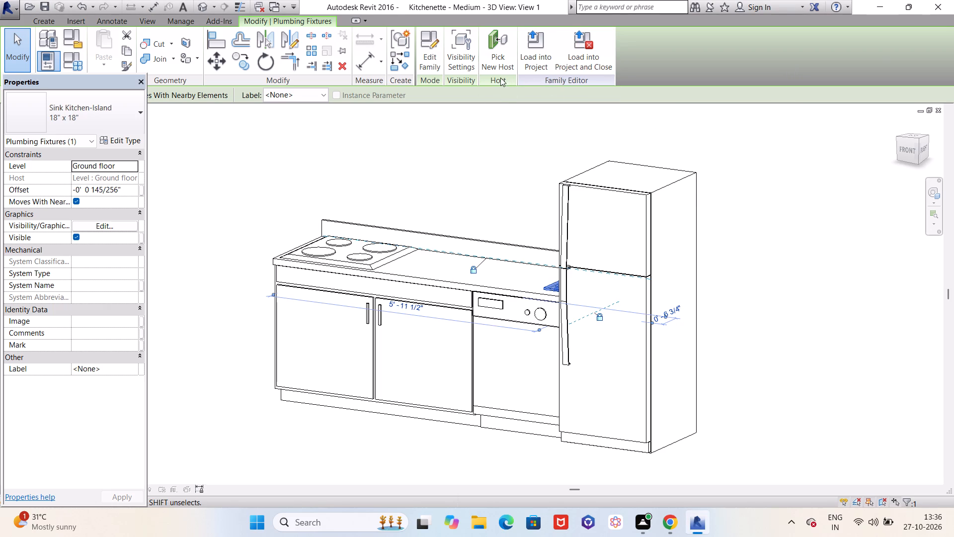
{"action": "left_click", "coordinate": [938, 113]}
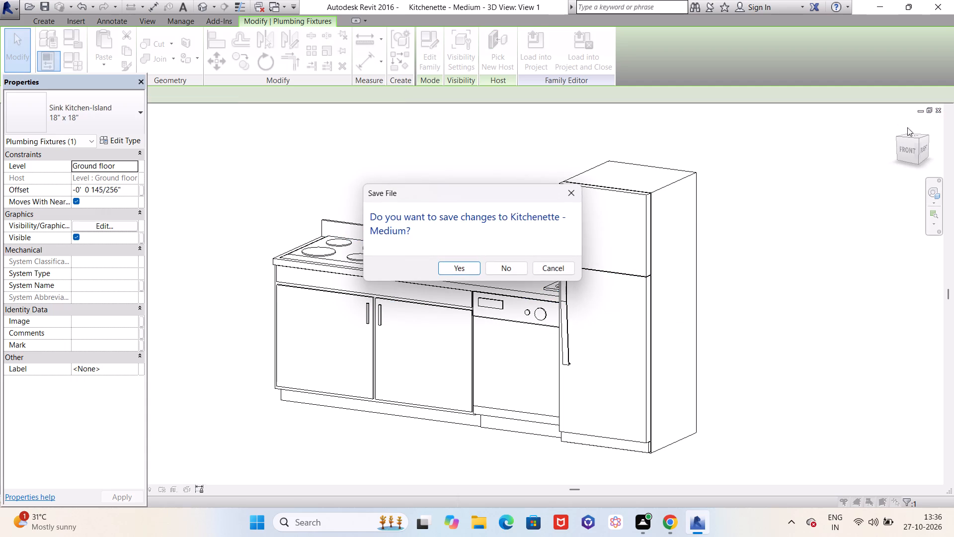
{"action": "left_click", "coordinate": [449, 268]}
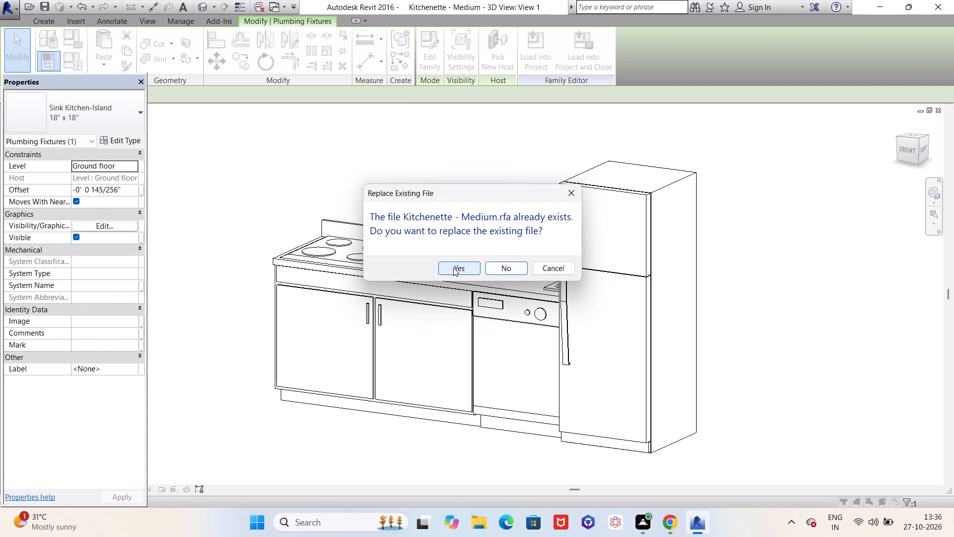
{"action": "left_click", "coordinate": [453, 268]}
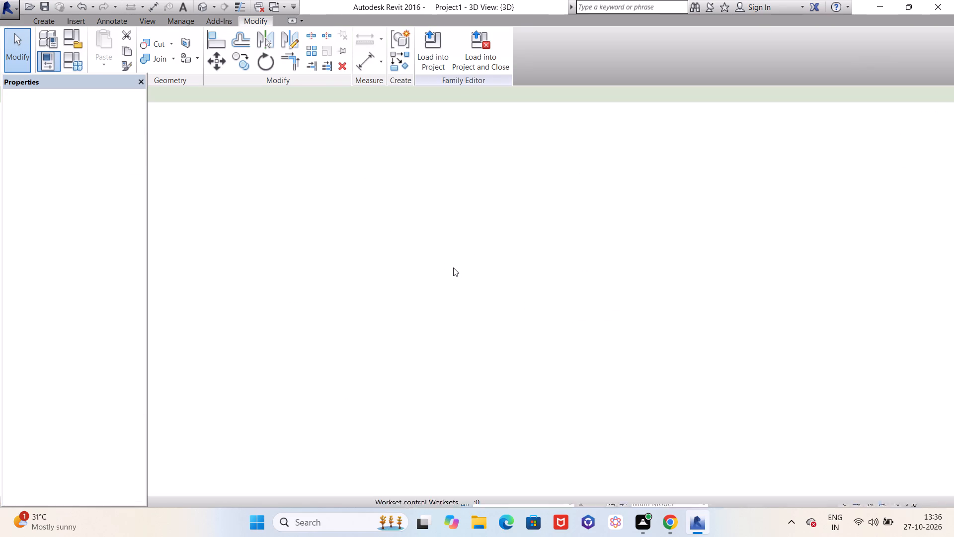
Examine the placed kitchenette's sink and countertop and the whole furnished house from several angles in the 3D view.
{"action": "scroll", "coordinate": [453, 271], "scroll_direction": "down", "scroll_amount": 5}
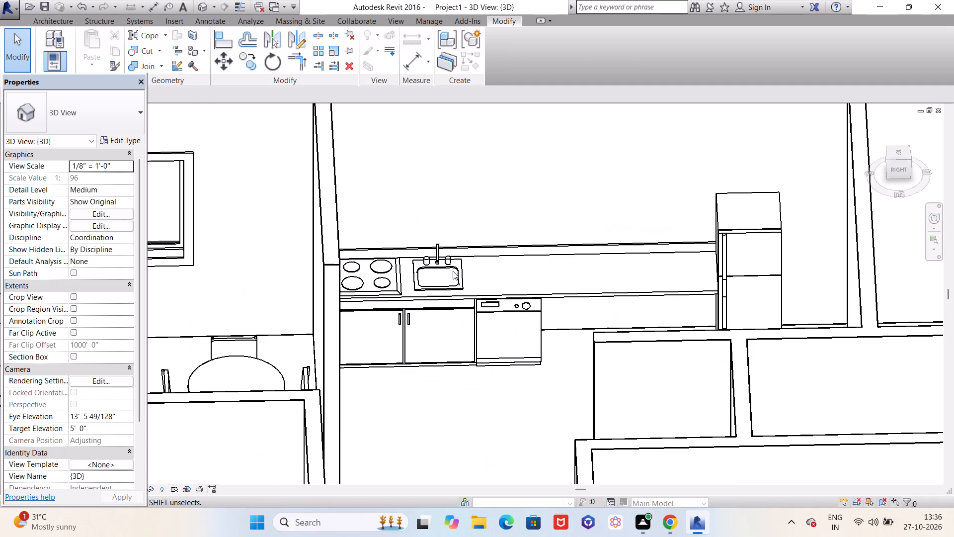
{"action": "scroll", "coordinate": [495, 279], "scroll_direction": "down", "scroll_amount": 11}
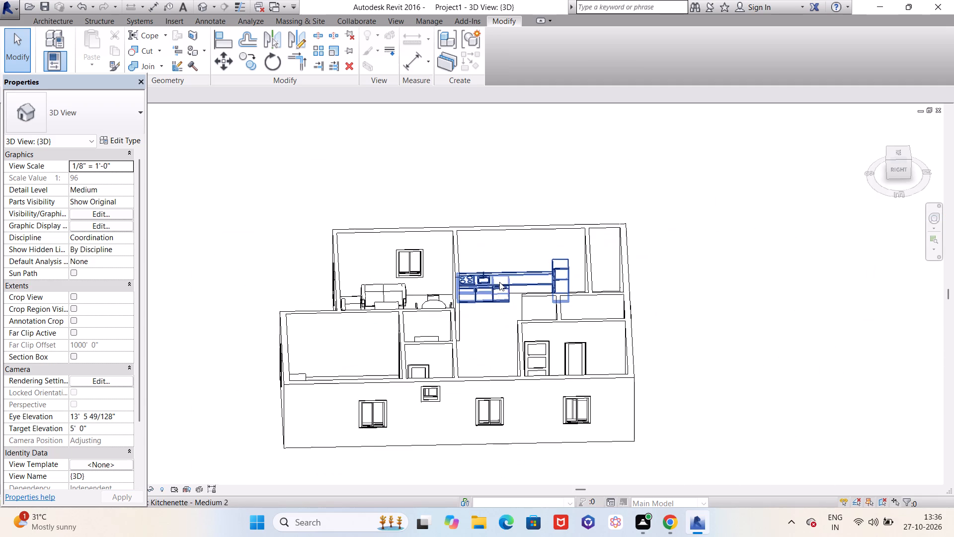
{"action": "middle_click_drag", "start_coordinate": [500, 282], "coordinate": [503, 329]}
{"action": "scroll", "coordinate": [509, 317], "scroll_direction": "up", "scroll_amount": 6}
{"action": "key", "text": "Escape"}
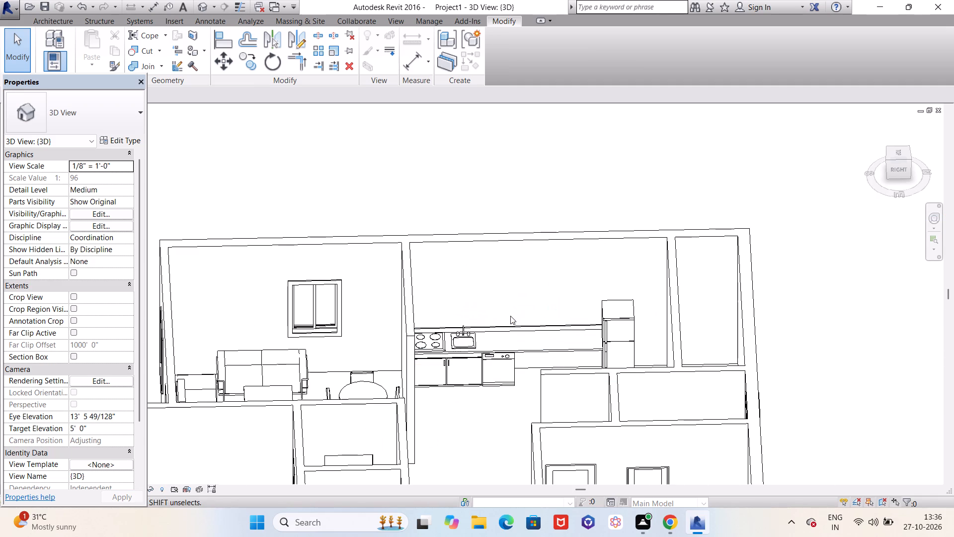
{"action": "scroll", "coordinate": [510, 316], "scroll_direction": "down", "scroll_amount": 3}
{"action": "scroll", "coordinate": [490, 351], "scroll_direction": "up", "scroll_amount": 6}
{"action": "scroll", "coordinate": [471, 310], "scroll_direction": "down", "scroll_amount": 6}
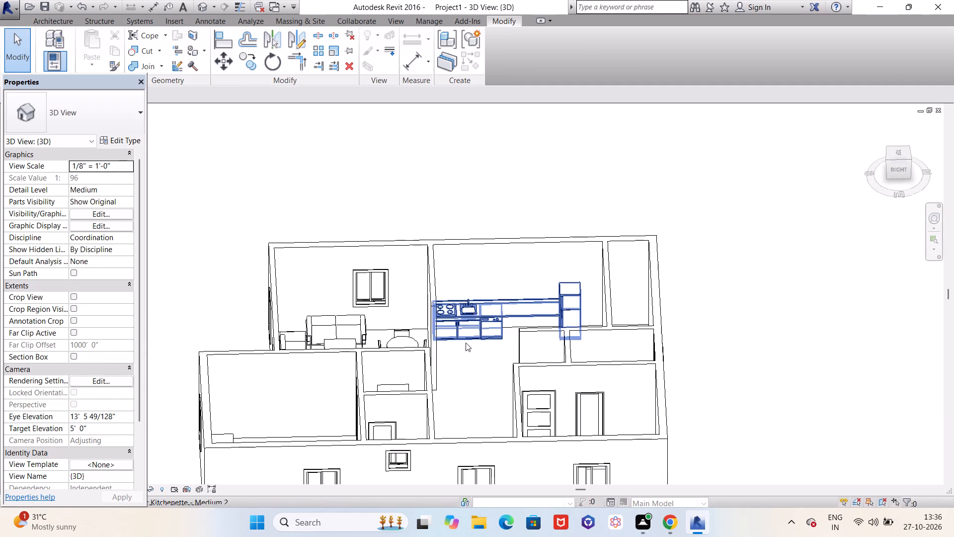
{"action": "middle_click_drag", "start_coordinate": [463, 353], "coordinate": [436, 333], "text": "shift"}
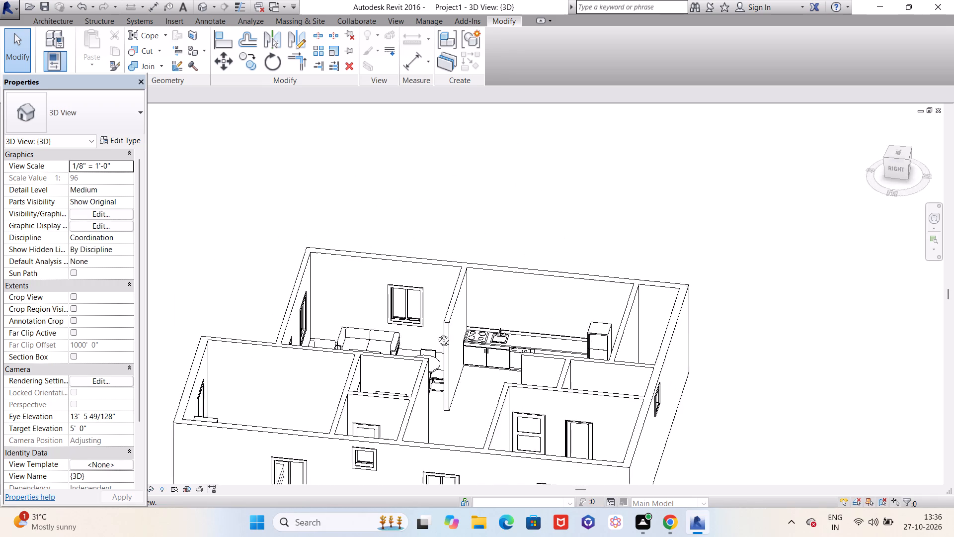
{"action": "middle_click_drag", "start_coordinate": [436, 333], "coordinate": [474, 374], "text": "shift"}
{"action": "scroll", "coordinate": [468, 317], "scroll_direction": "up", "scroll_amount": 11}
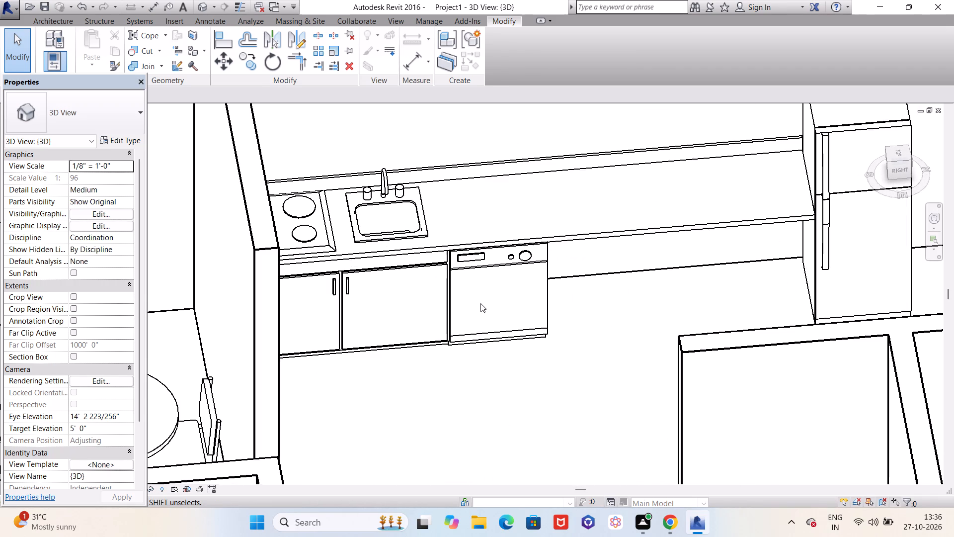
{"action": "scroll", "coordinate": [496, 304], "scroll_direction": "down", "scroll_amount": 4}
{"action": "middle_click_drag", "start_coordinate": [446, 378], "coordinate": [420, 309], "text": "shift"}
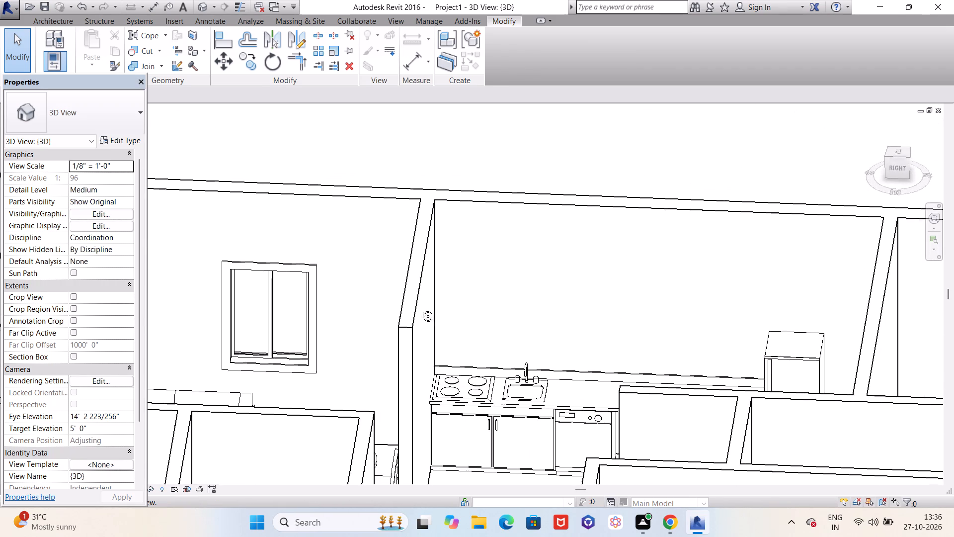
{"action": "middle_click_drag", "start_coordinate": [420, 309], "coordinate": [495, 336], "text": "shift"}
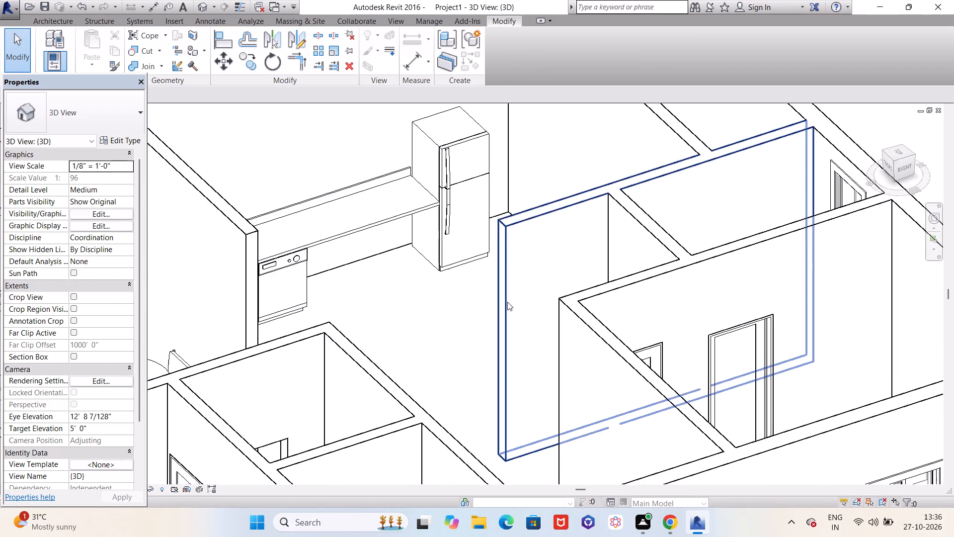
{"action": "scroll", "coordinate": [507, 302], "scroll_direction": "down", "scroll_amount": 9}
{"action": "key", "text": "Escape"}
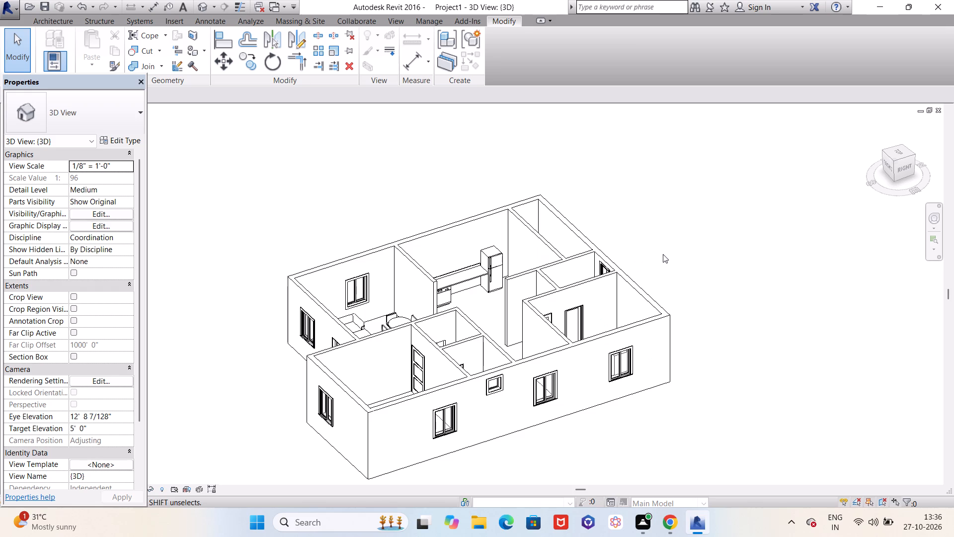
{"action": "scroll", "coordinate": [663, 254], "scroll_direction": "down", "scroll_amount": 4}
{"action": "scroll", "coordinate": [535, 286], "scroll_direction": "up", "scroll_amount": 5}
{"action": "scroll", "coordinate": [559, 290], "scroll_direction": "down", "scroll_amount": 4}
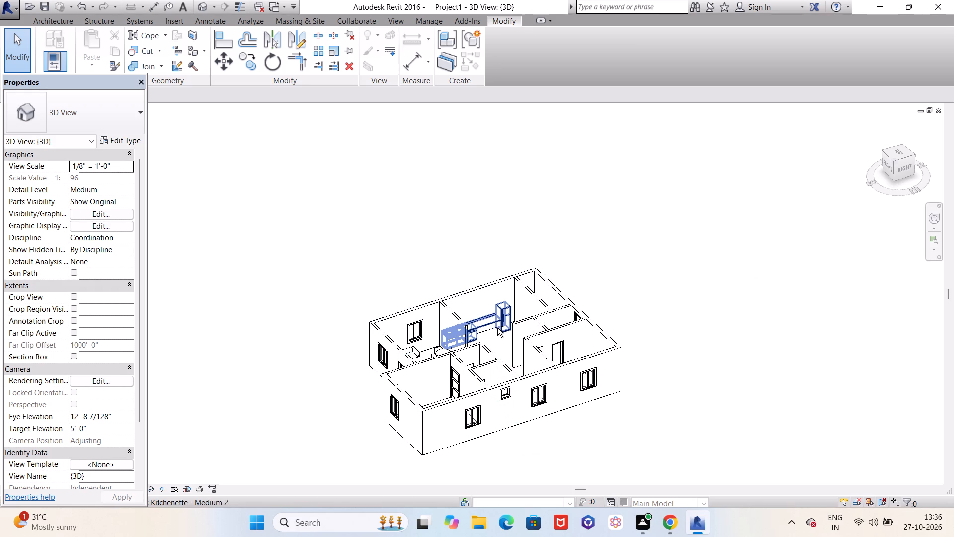
{"action": "middle_click", "coordinate": [476, 347], "text": "shift"}
{"action": "middle_click_drag", "start_coordinate": [484, 349], "coordinate": [412, 439], "text": "shift"}
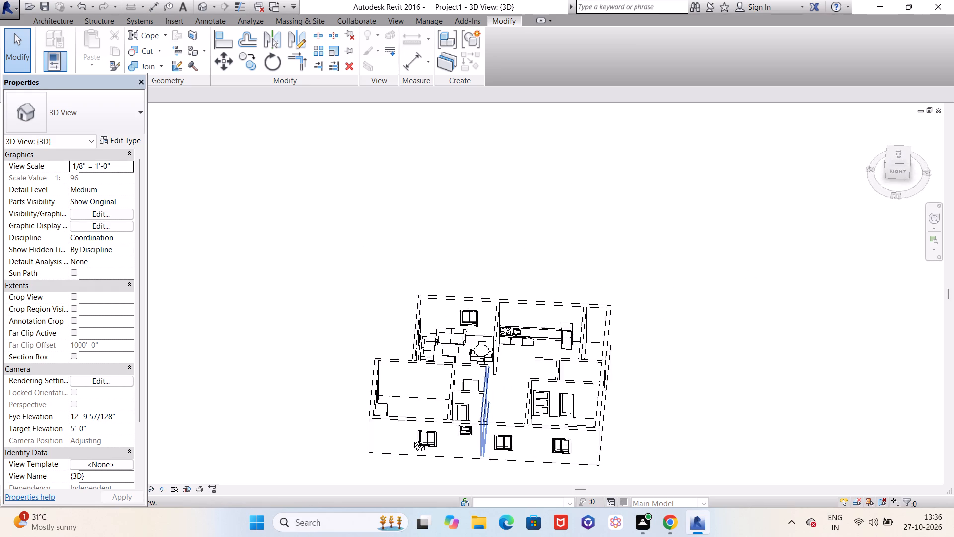
{"action": "middle_click_drag", "start_coordinate": [412, 439], "coordinate": [417, 523], "text": "shift"}
{"action": "scroll", "coordinate": [469, 377], "scroll_direction": "up", "scroll_amount": 4, "text": "shift"}
{"action": "scroll", "coordinate": [480, 357], "scroll_direction": "down", "scroll_amount": 6}
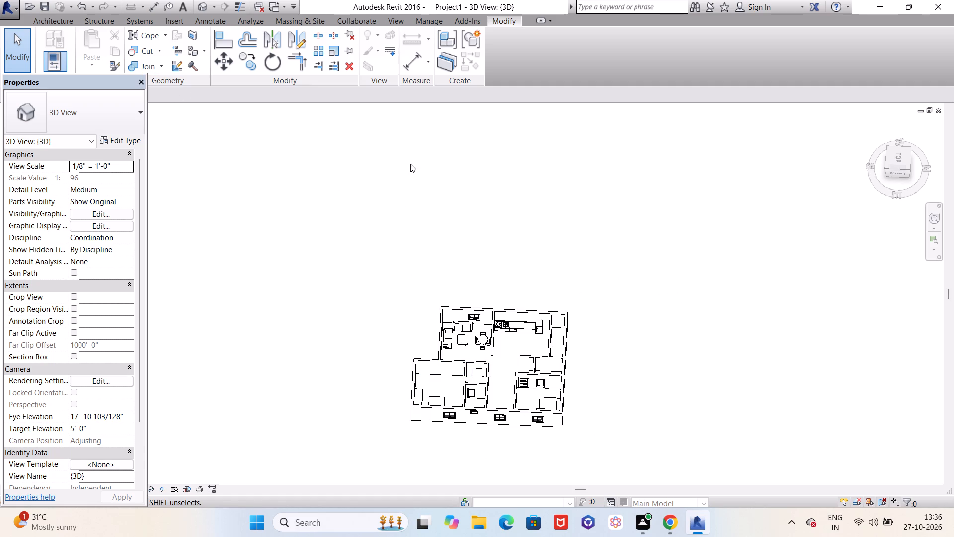
Display the Project Browser, dismiss the save reminder without saving, and reposition the browser clear of the ribbon.
{"action": "right_click", "coordinate": [313, 160]}
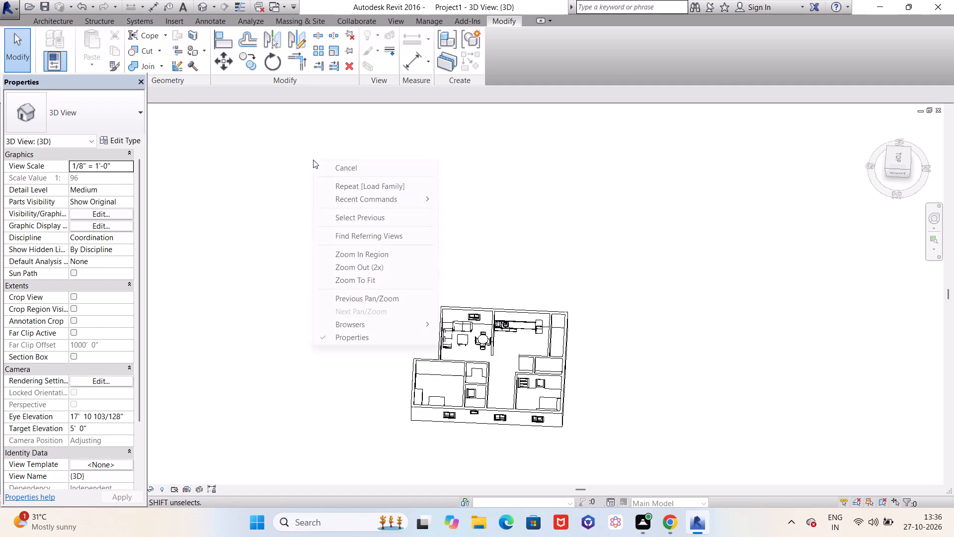
{"action": "left_click", "coordinate": [349, 327]}
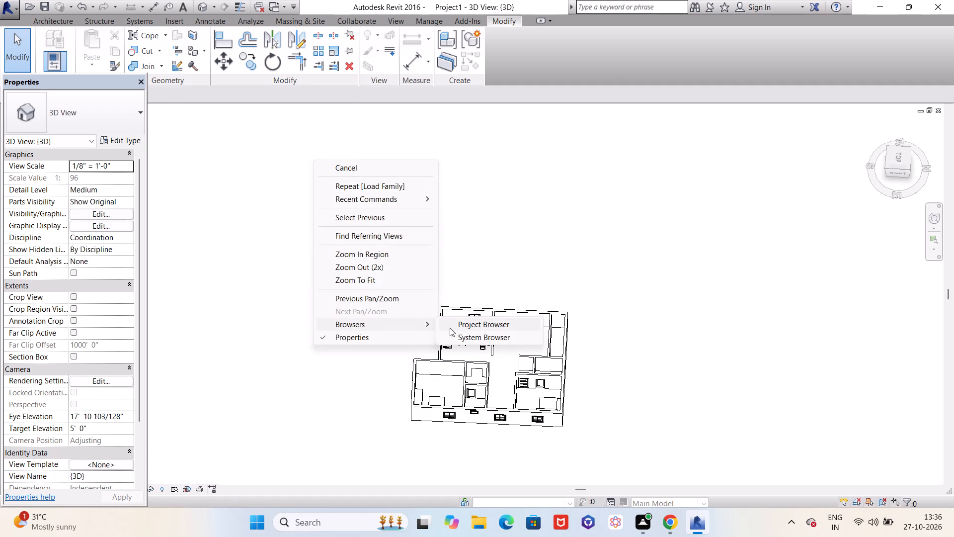
{"action": "left_click", "coordinate": [450, 328]}
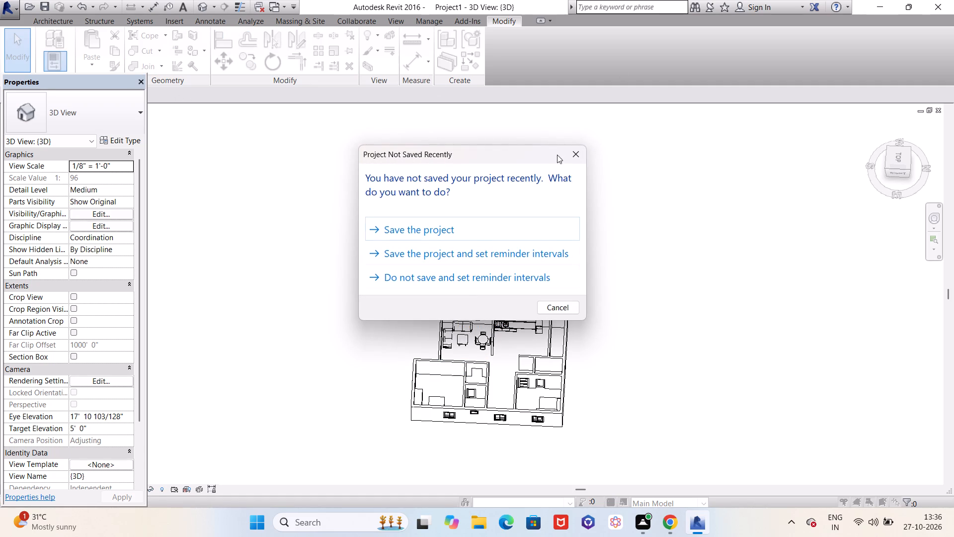
{"action": "left_click", "coordinate": [576, 149]}
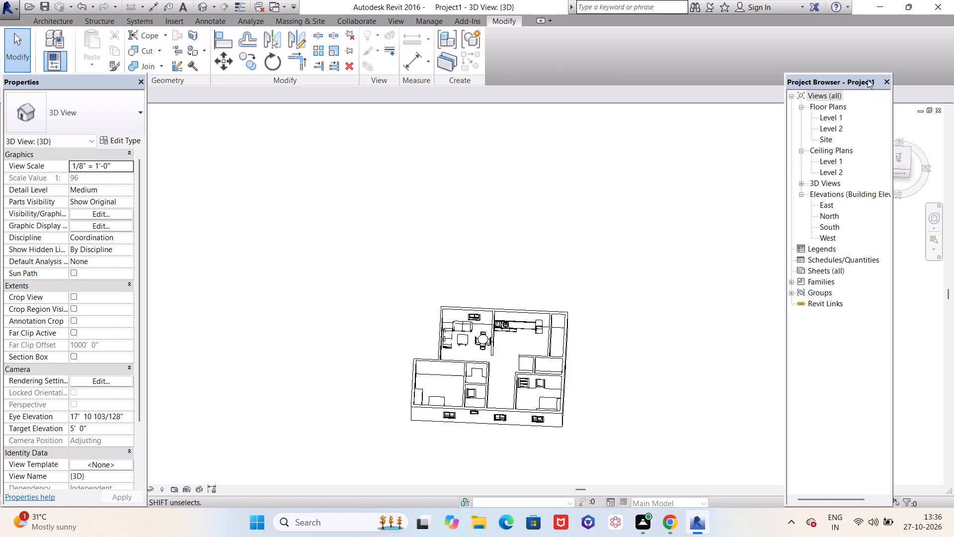
{"action": "left_click_drag", "start_coordinate": [856, 79], "coordinate": [868, 104]}
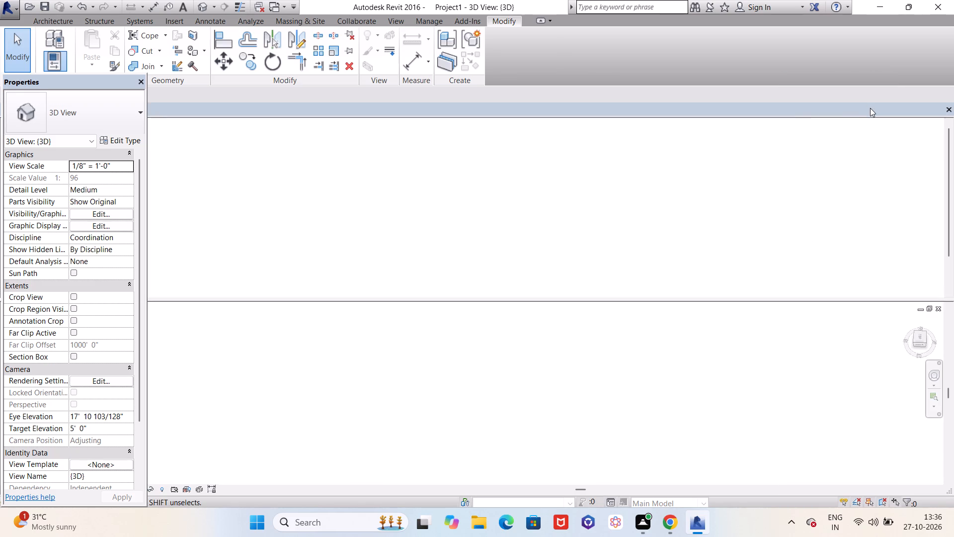
{"action": "left_click_drag", "start_coordinate": [870, 108], "coordinate": [848, 124]}
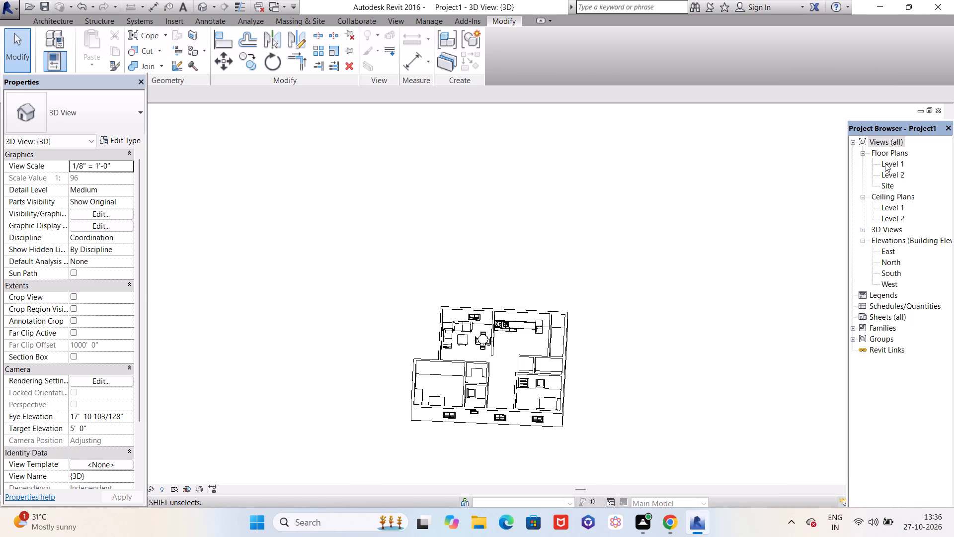
Open the Level 1 floor plan and view the furnished layout.
{"action": "double_click", "coordinate": [885, 165]}
{"action": "scroll", "coordinate": [492, 175], "scroll_direction": "down", "scroll_amount": 6}
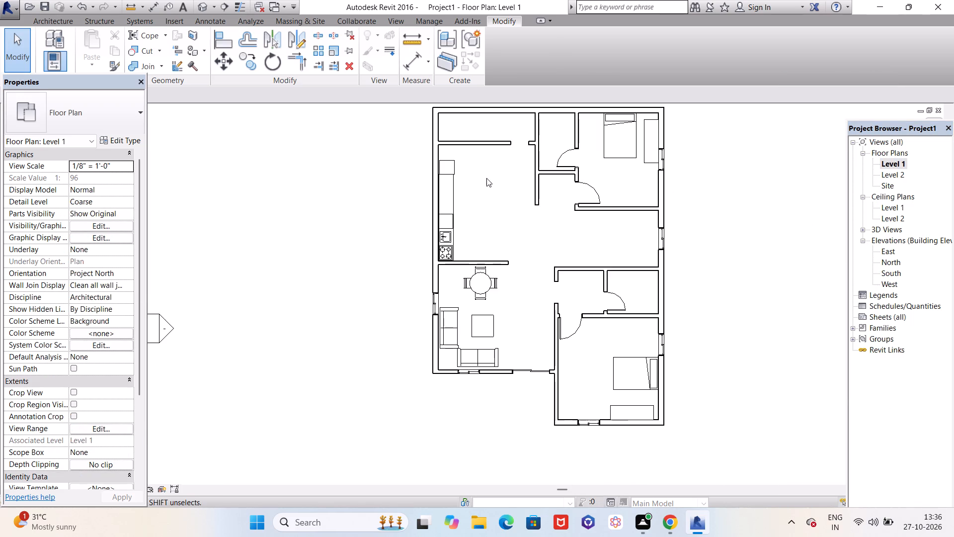
{"action": "scroll", "coordinate": [466, 184], "scroll_direction": "up", "scroll_amount": 4}
{"action": "scroll", "coordinate": [428, 204], "scroll_direction": "down", "scroll_amount": 3}
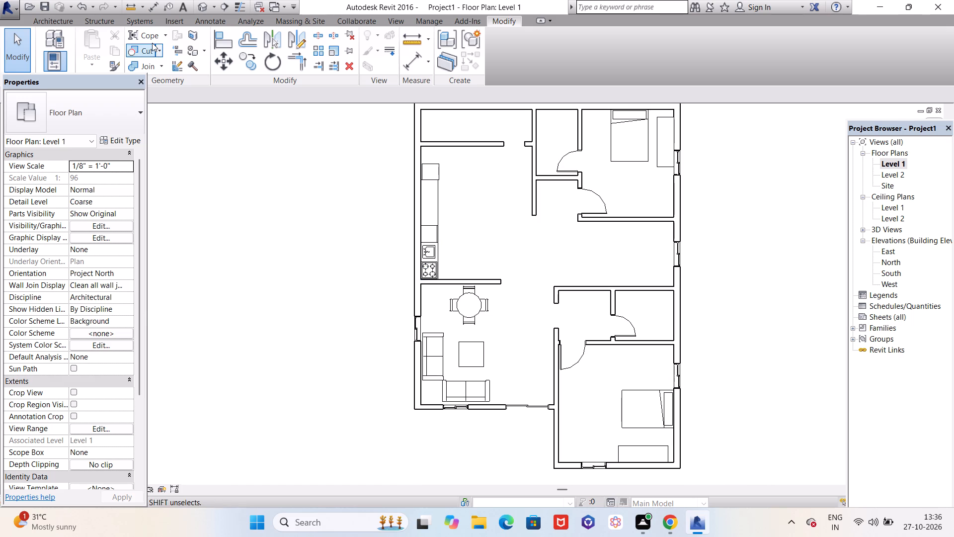
Lower the Properties palette so that it no longer covers the ribbon.
{"action": "left_click_drag", "start_coordinate": [83, 79], "coordinate": [83, 91]}
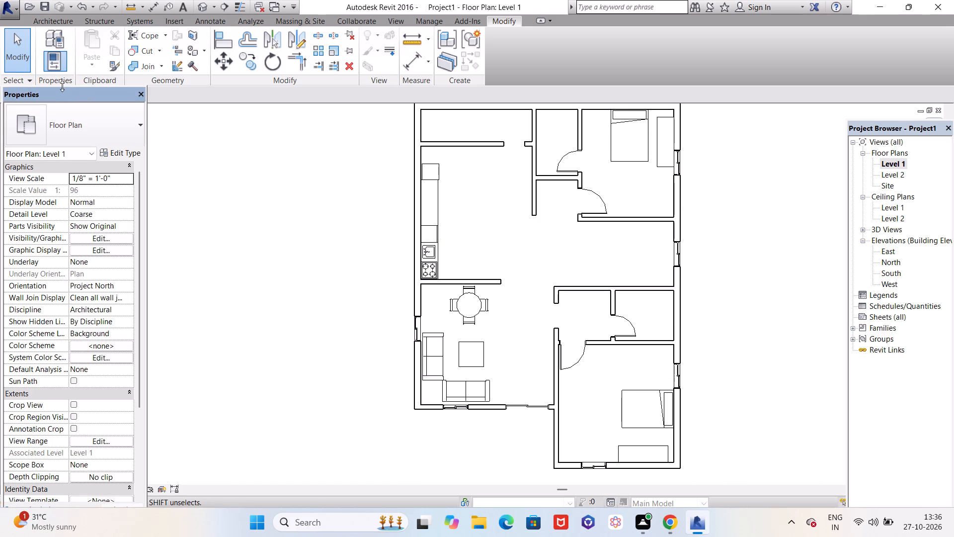
{"action": "left_click_drag", "start_coordinate": [62, 90], "coordinate": [62, 110]}
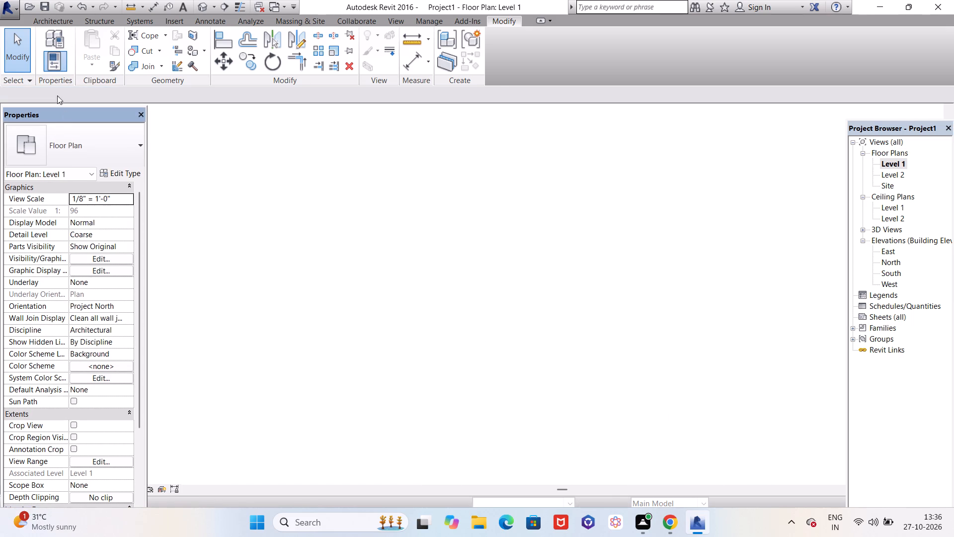
Start loading a component family and examine the Classroom-Library carrel and stack shelving families under Specialty Equipment.
{"action": "left_click", "coordinate": [64, 22]}
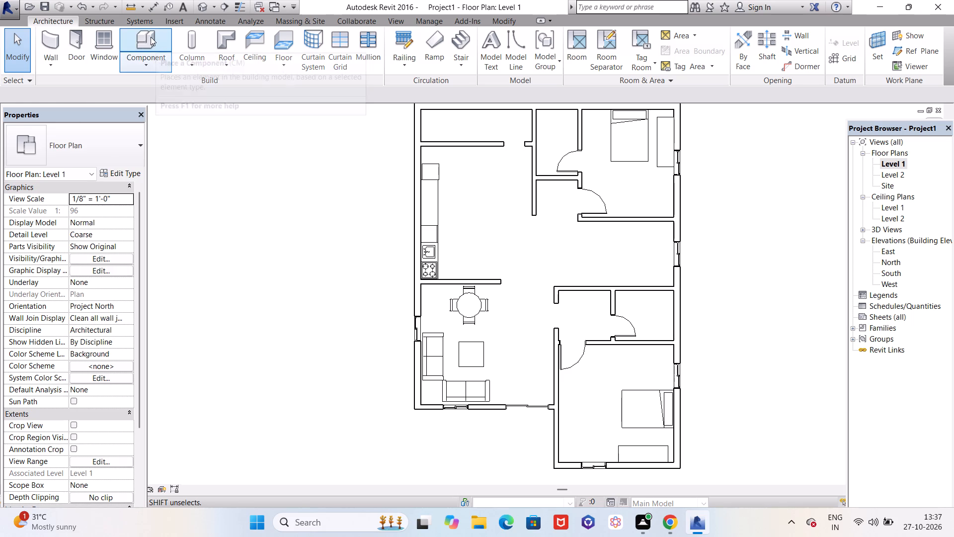
{"action": "left_click", "coordinate": [151, 37]}
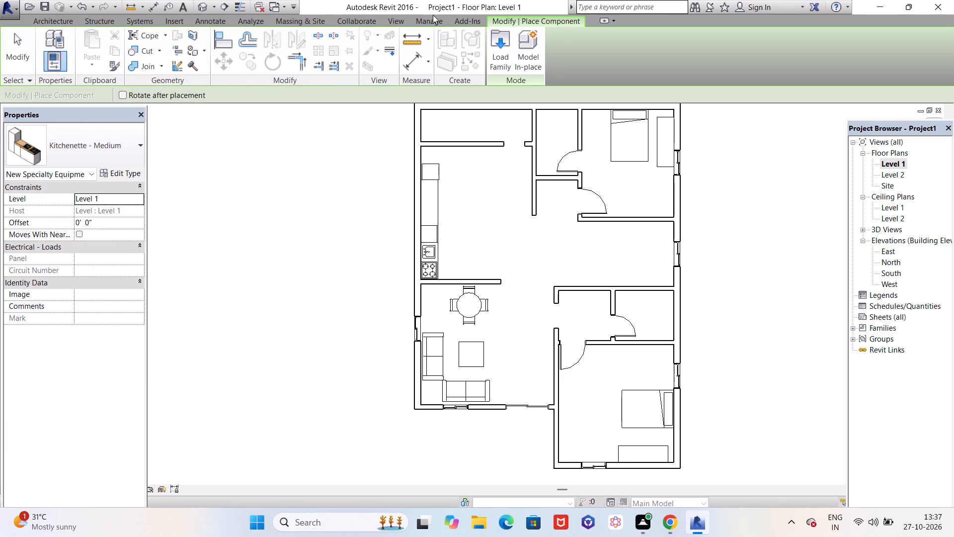
{"action": "left_click", "coordinate": [505, 40]}
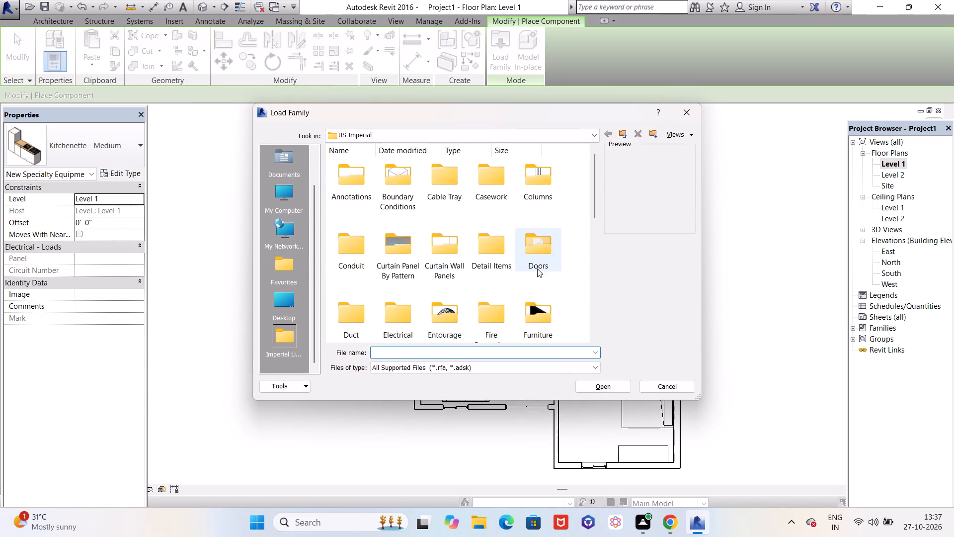
{"action": "scroll", "coordinate": [537, 274], "scroll_direction": "down", "scroll_amount": 2}
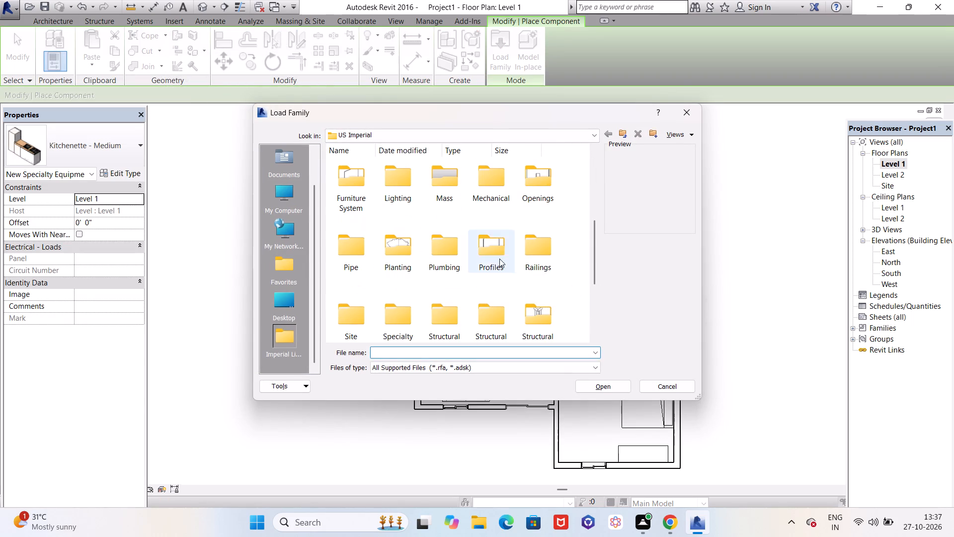
{"action": "scroll", "coordinate": [383, 210], "scroll_direction": "down", "scroll_amount": 1}
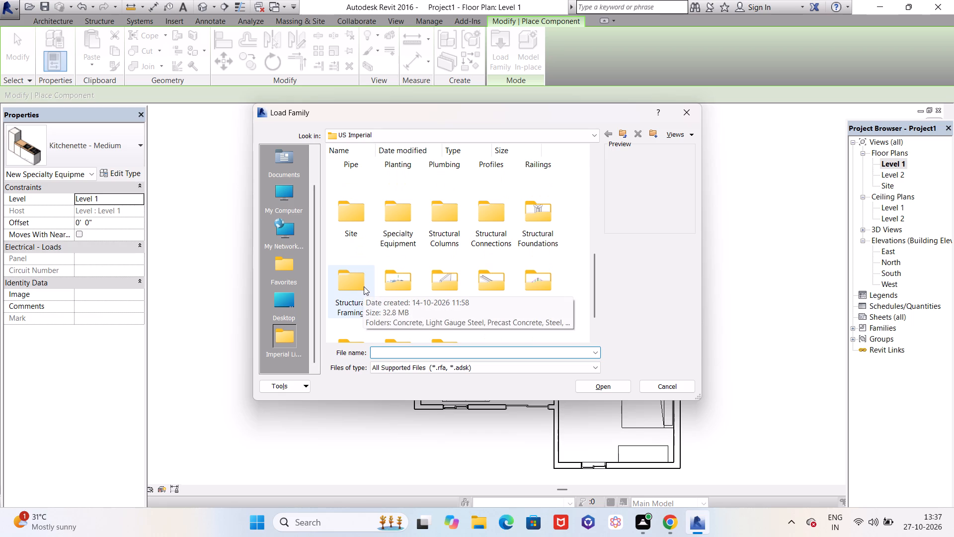
{"action": "double_click", "coordinate": [403, 223]}
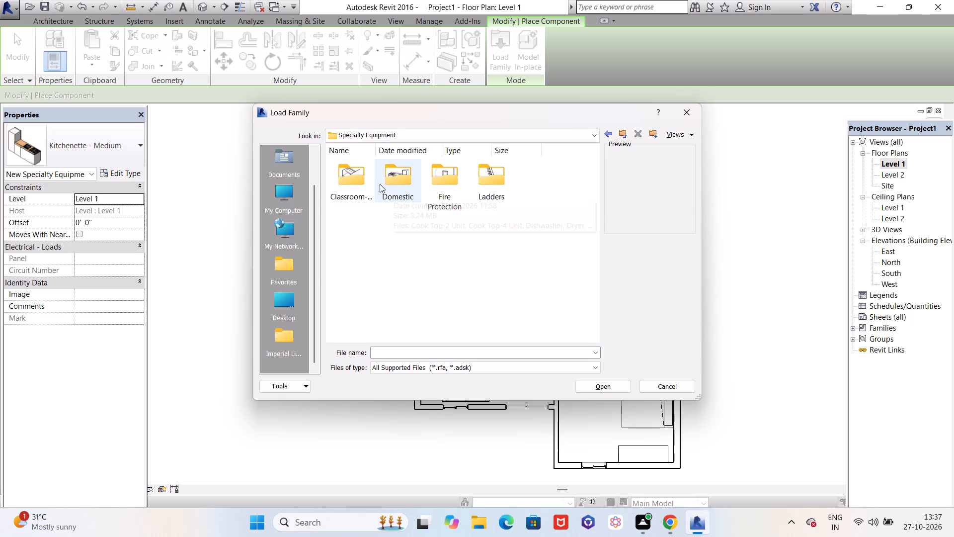
{"action": "double_click", "coordinate": [363, 180]}
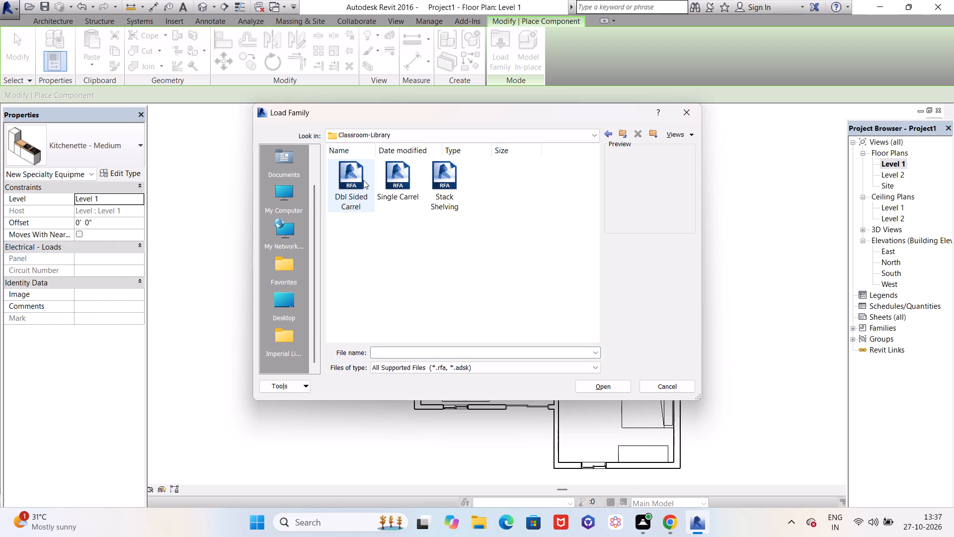
{"action": "left_click", "coordinate": [352, 166]}
{"action": "left_click", "coordinate": [385, 171]}
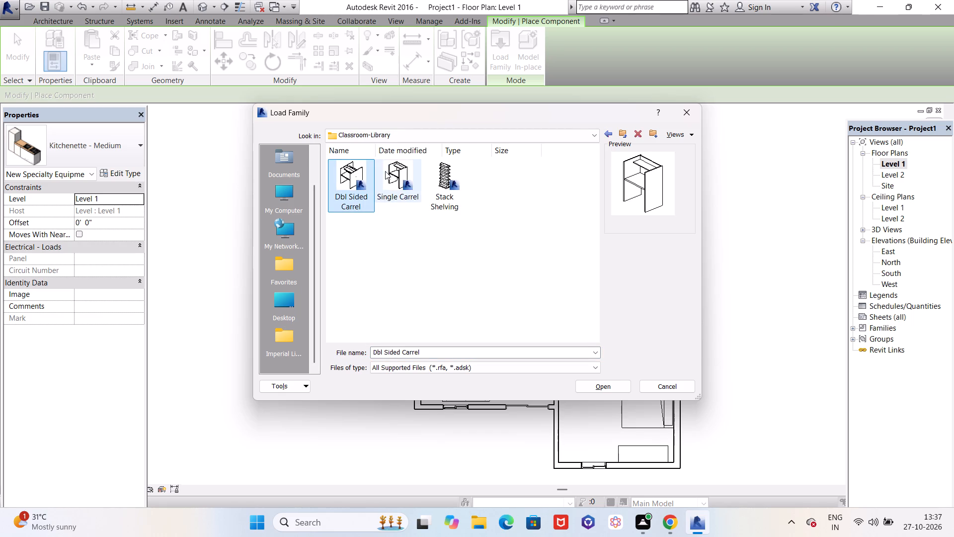
{"action": "left_click", "coordinate": [433, 174]}
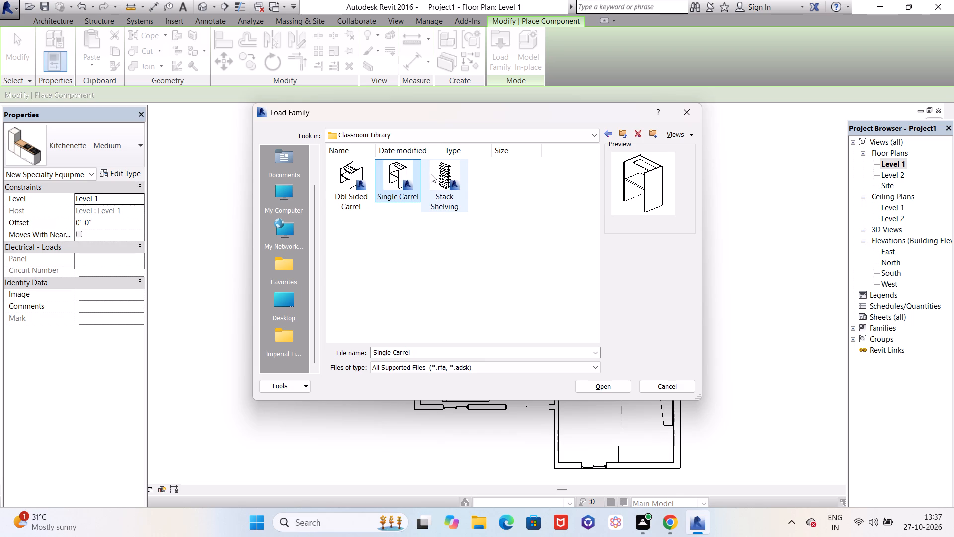
{"action": "left_click", "coordinate": [603, 135]}
{"action": "left_click", "coordinate": [609, 132]}
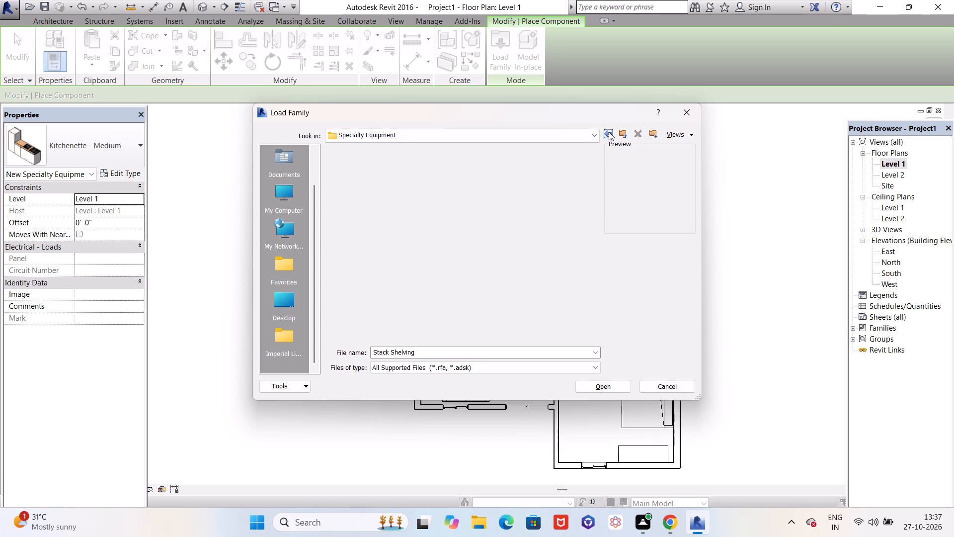
Look through the Fire Protection, Ladders and Domestic folders of Specialty Equipment for a further component family for the house.
{"action": "double_click", "coordinate": [464, 172]}
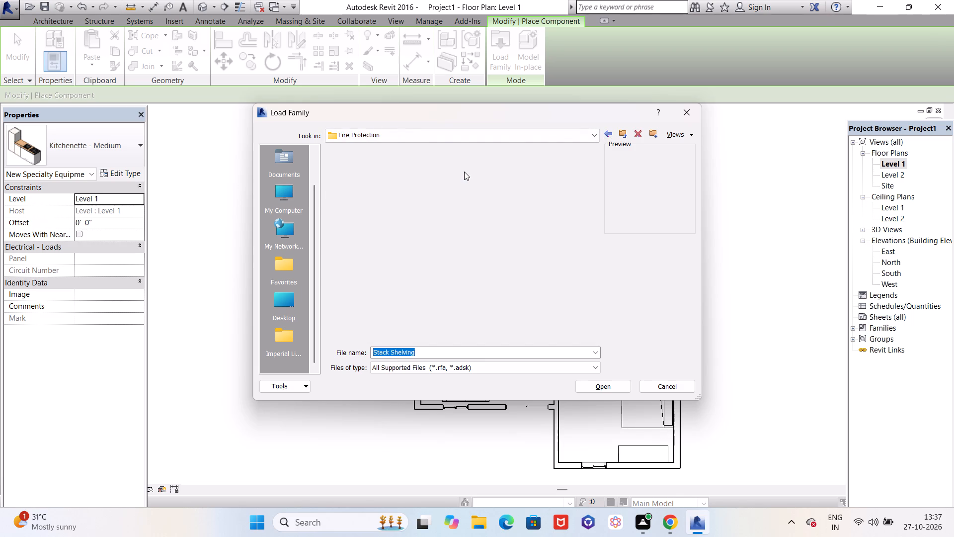
{"action": "left_click", "coordinate": [608, 129]}
{"action": "double_click", "coordinate": [492, 184]}
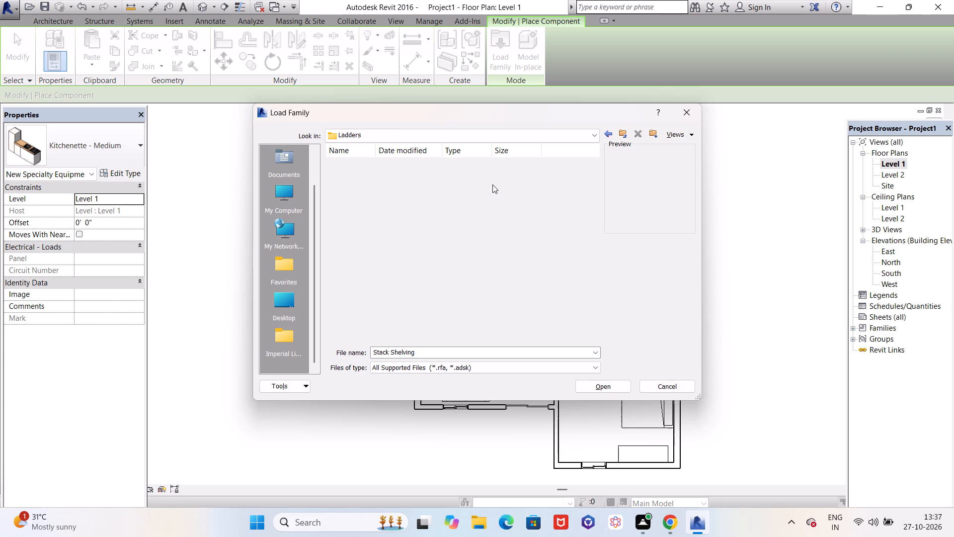
{"action": "left_click", "coordinate": [612, 131]}
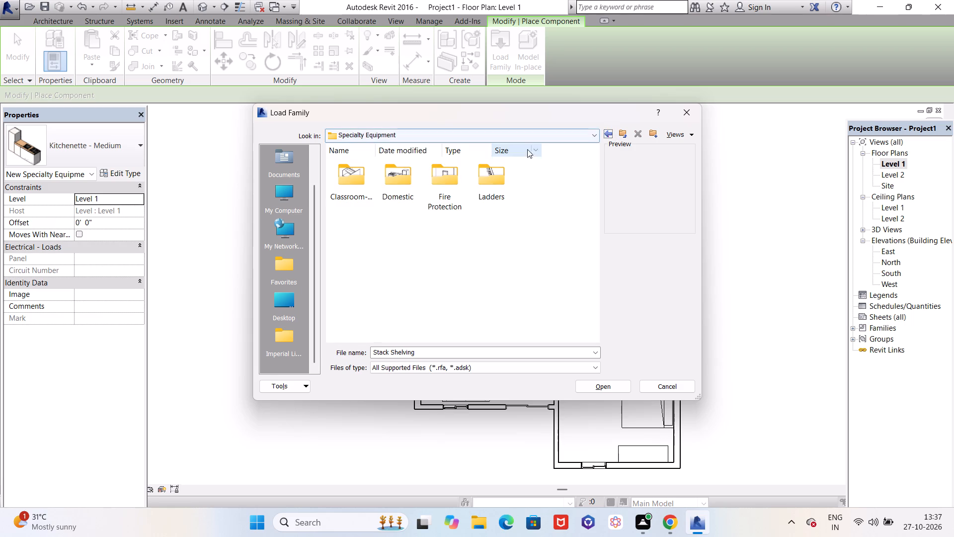
{"action": "double_click", "coordinate": [407, 179]}
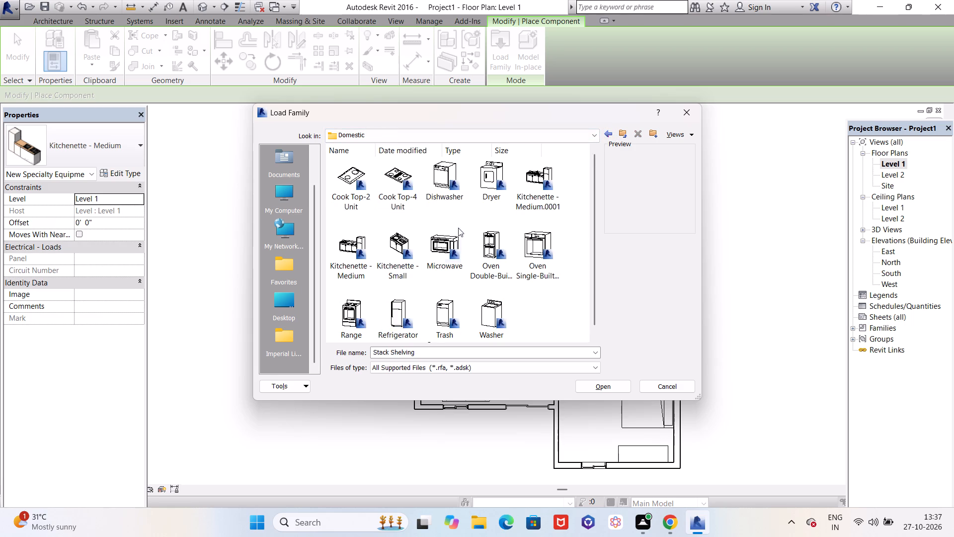
{"action": "scroll", "coordinate": [459, 230], "scroll_direction": "down", "scroll_amount": 2}
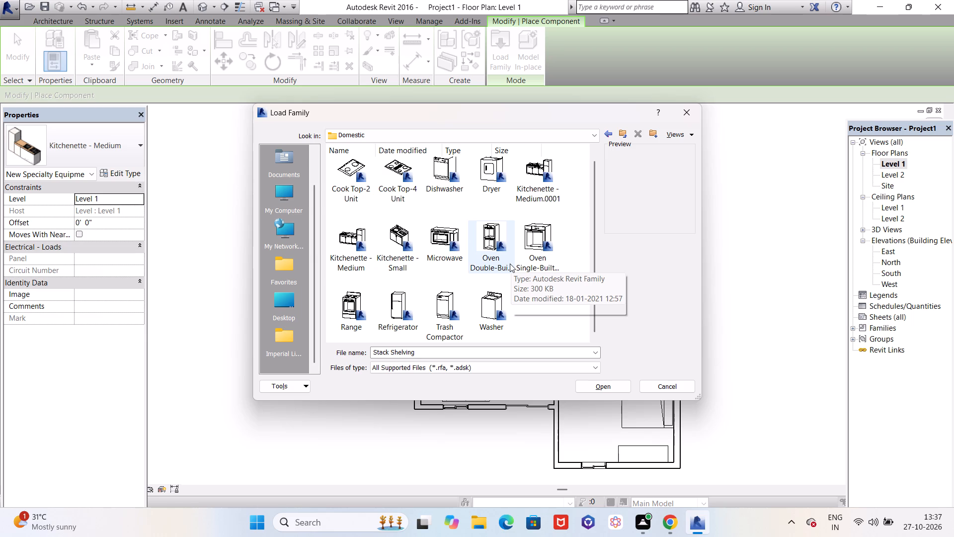
{"action": "scroll", "coordinate": [510, 264], "scroll_direction": "up", "scroll_amount": 2}
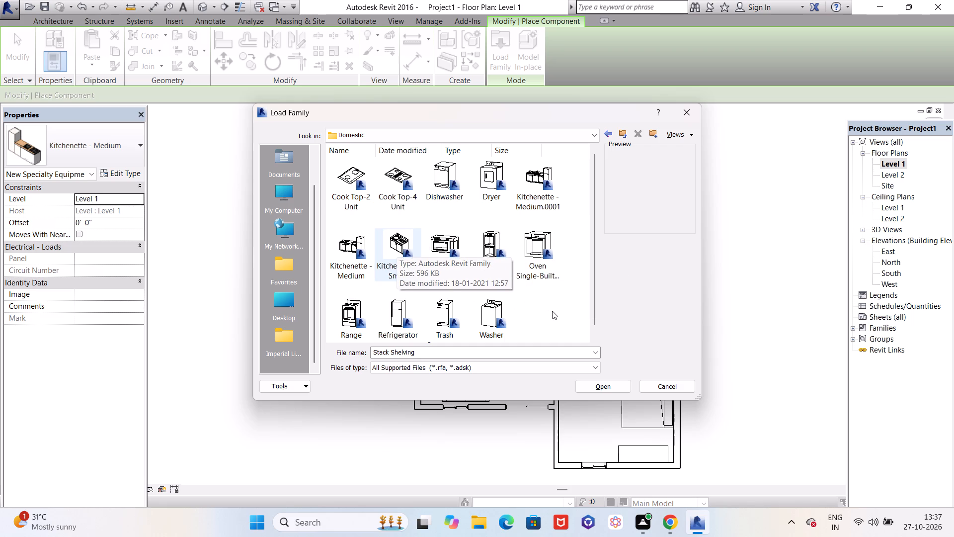
{"action": "scroll", "coordinate": [565, 307], "scroll_direction": "down", "scroll_amount": 5}
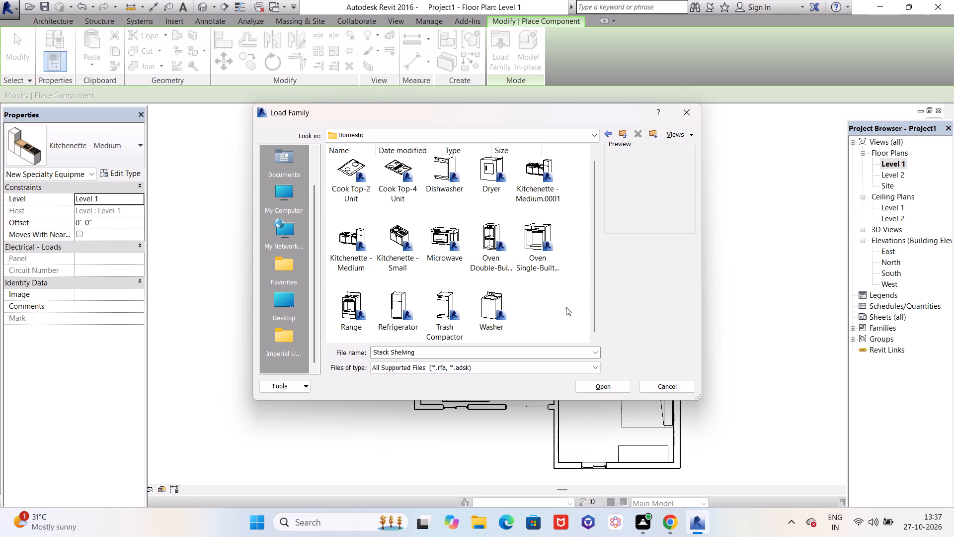
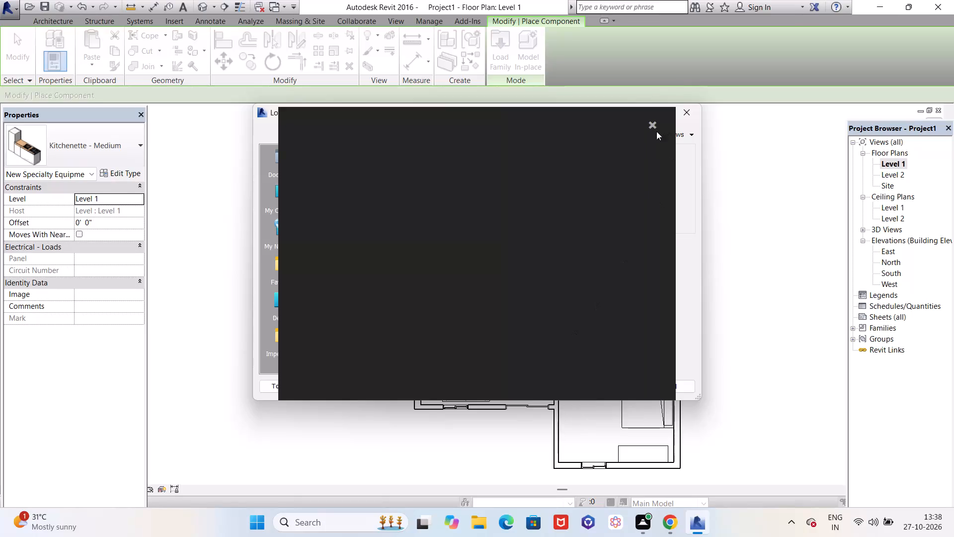
Dismiss the blank dark pop-up window covering the family loading dialog.
{"action": "left_click", "coordinate": [648, 126]}
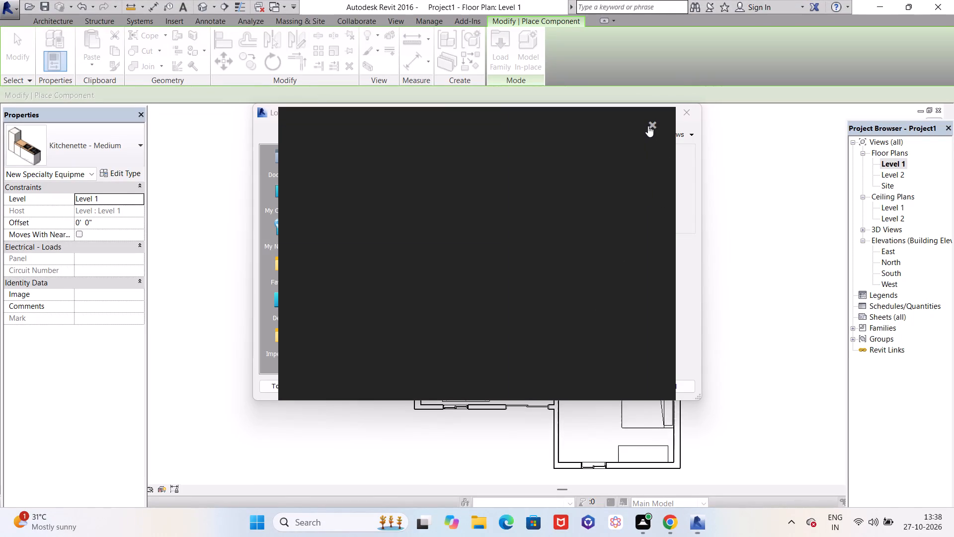
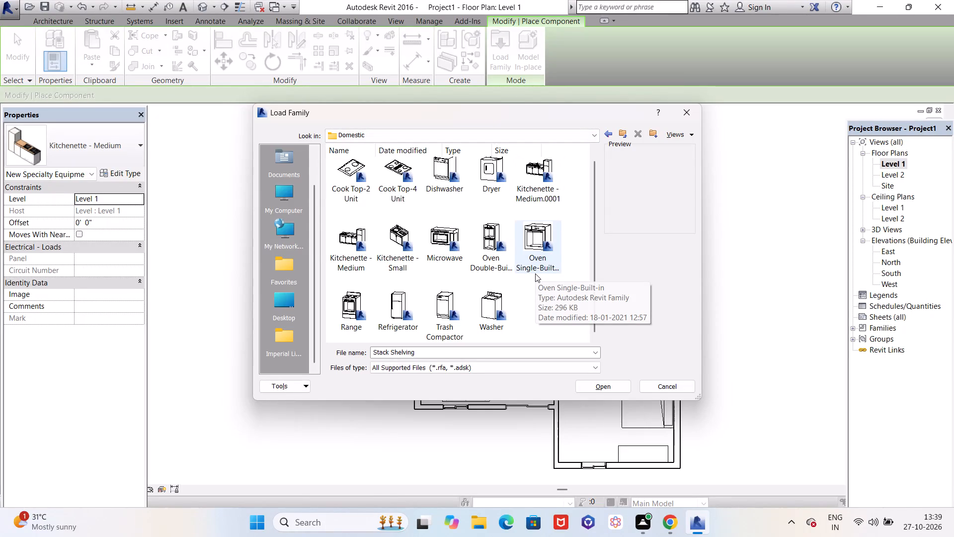
Look through the appliance families in the Domestic specialty equipment folder for further items to load.
{"action": "scroll", "coordinate": [535, 276], "scroll_direction": "down", "scroll_amount": 1}
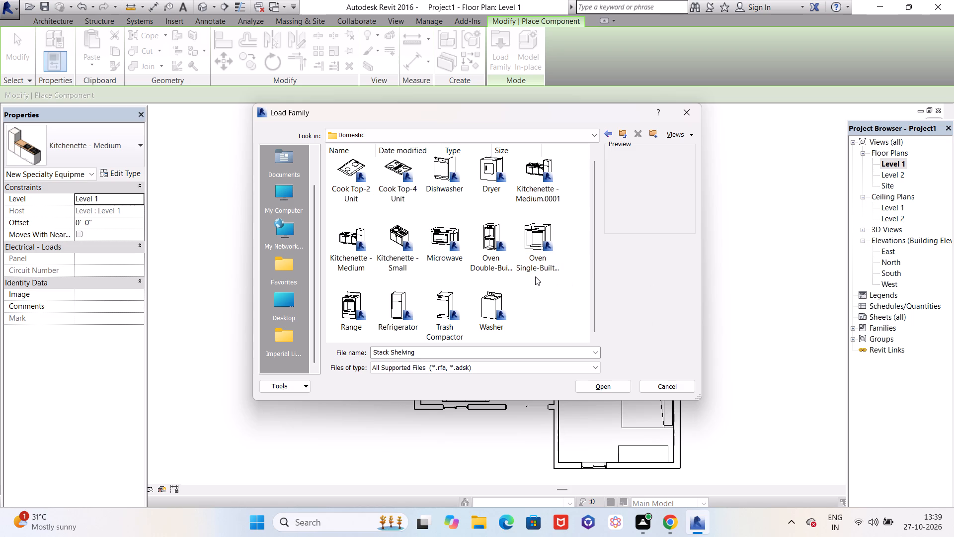
{"action": "scroll", "coordinate": [535, 277], "scroll_direction": "down", "scroll_amount": 1}
{"action": "scroll", "coordinate": [499, 275], "scroll_direction": "up", "scroll_amount": 5}
{"action": "scroll", "coordinate": [497, 279], "scroll_direction": "down", "scroll_amount": 2}
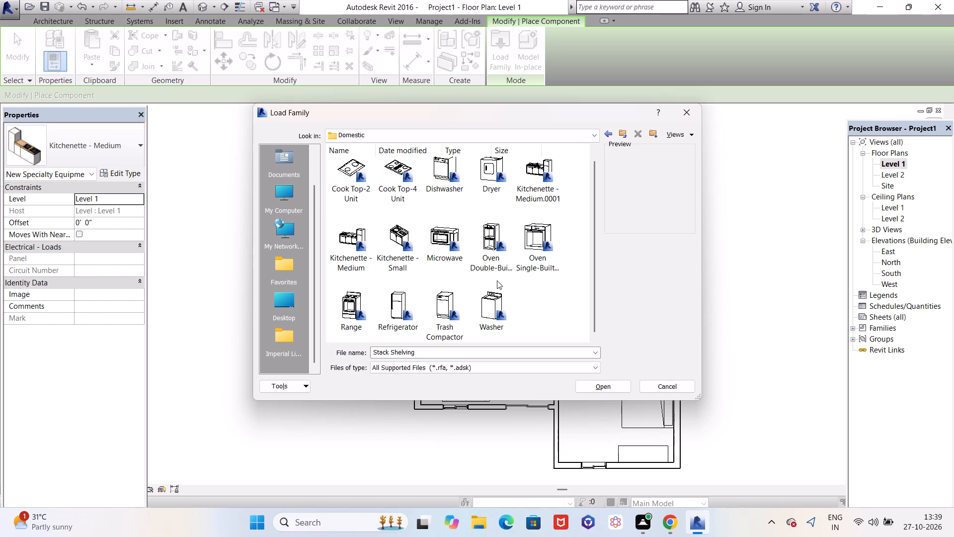
{"action": "scroll", "coordinate": [497, 280], "scroll_direction": "down", "scroll_amount": 4}
{"action": "scroll", "coordinate": [513, 246], "scroll_direction": "up", "scroll_amount": 4}
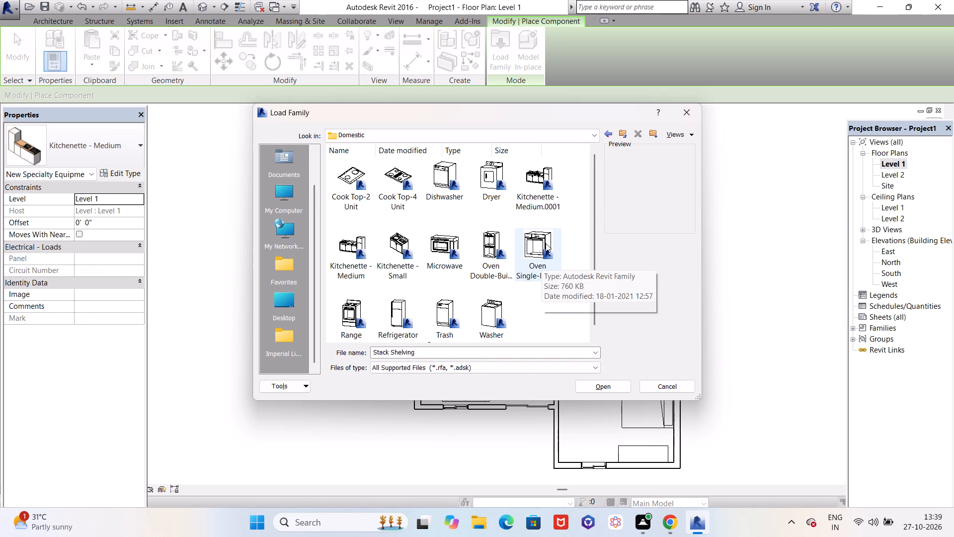
{"action": "scroll", "coordinate": [556, 243], "scroll_direction": "down", "scroll_amount": 4}
{"action": "scroll", "coordinate": [556, 243], "scroll_direction": "up", "scroll_amount": 4}
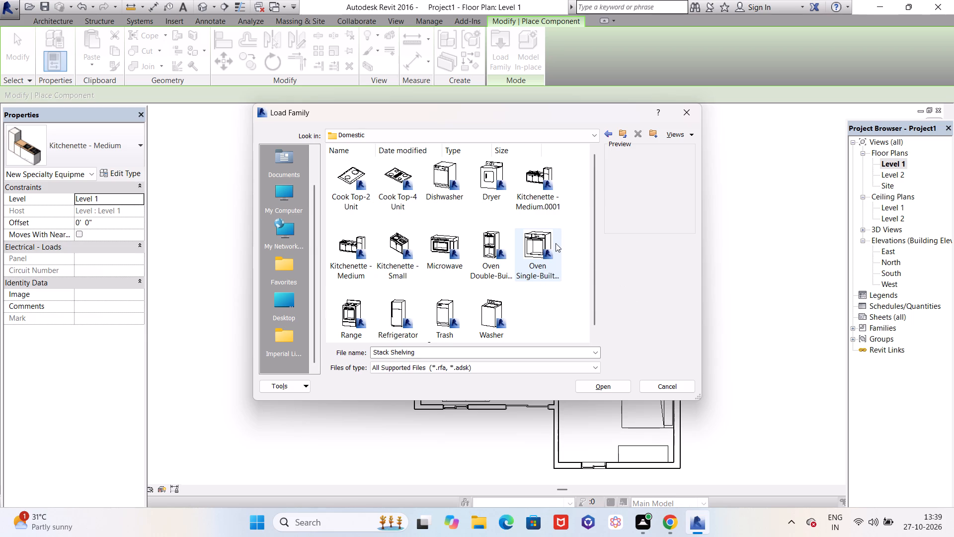
{"action": "scroll", "coordinate": [556, 243], "scroll_direction": "up", "scroll_amount": 1}
Go back to the US Imperial library and open the Plumbing, Architectural, Fixtures folder.
{"action": "left_click", "coordinate": [607, 134]}
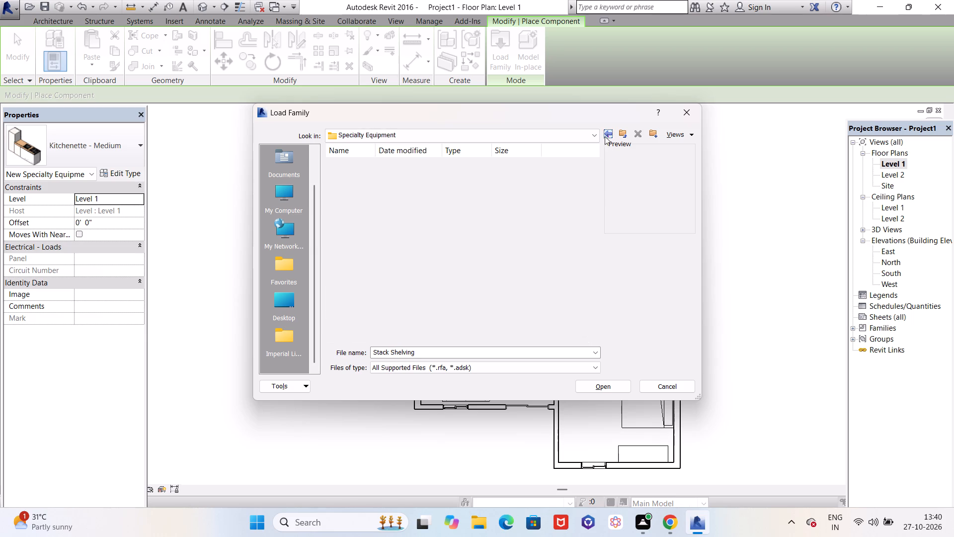
{"action": "left_click", "coordinate": [605, 133]}
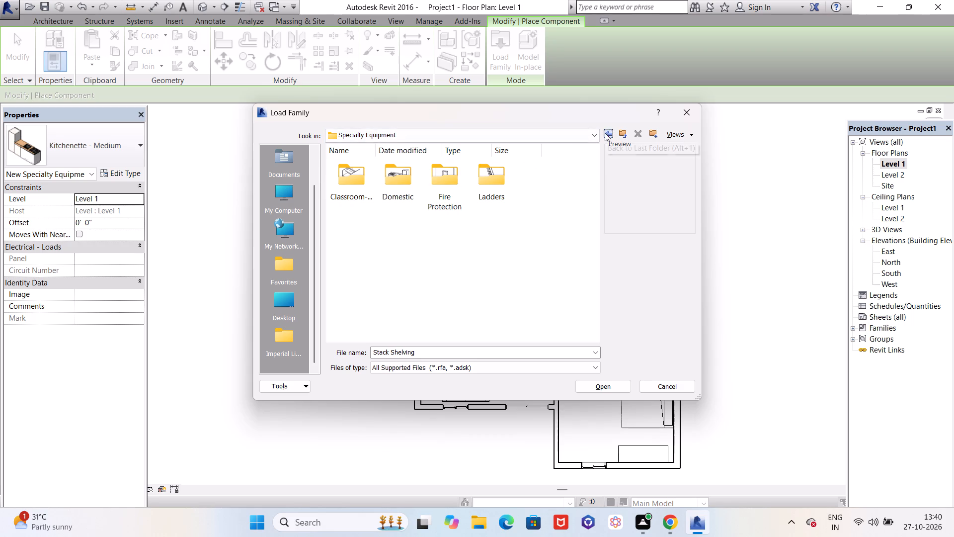
{"action": "scroll", "coordinate": [468, 271], "scroll_direction": "down", "scroll_amount": 3}
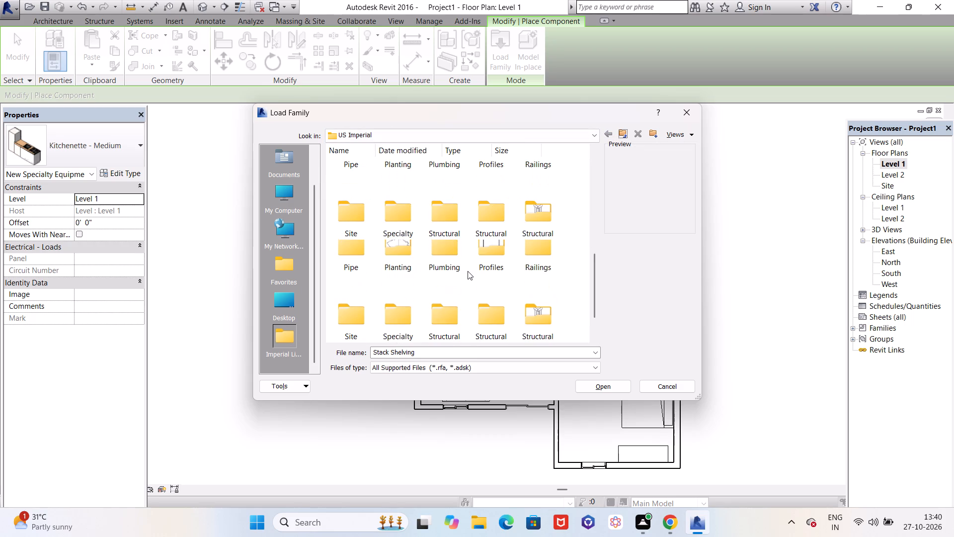
{"action": "scroll", "coordinate": [468, 271], "scroll_direction": "down", "scroll_amount": 2}
{"action": "scroll", "coordinate": [468, 271], "scroll_direction": "up", "scroll_amount": 1}
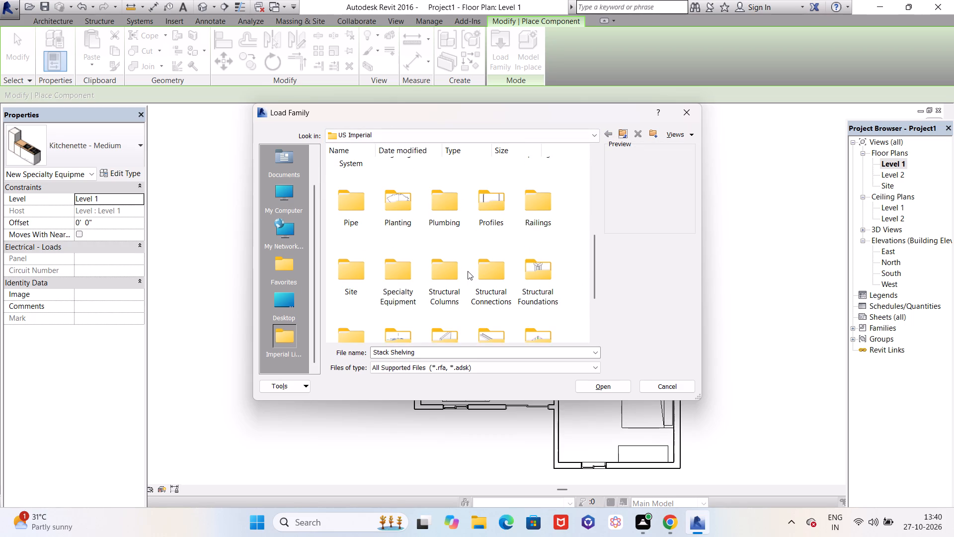
{"action": "double_click", "coordinate": [443, 207]}
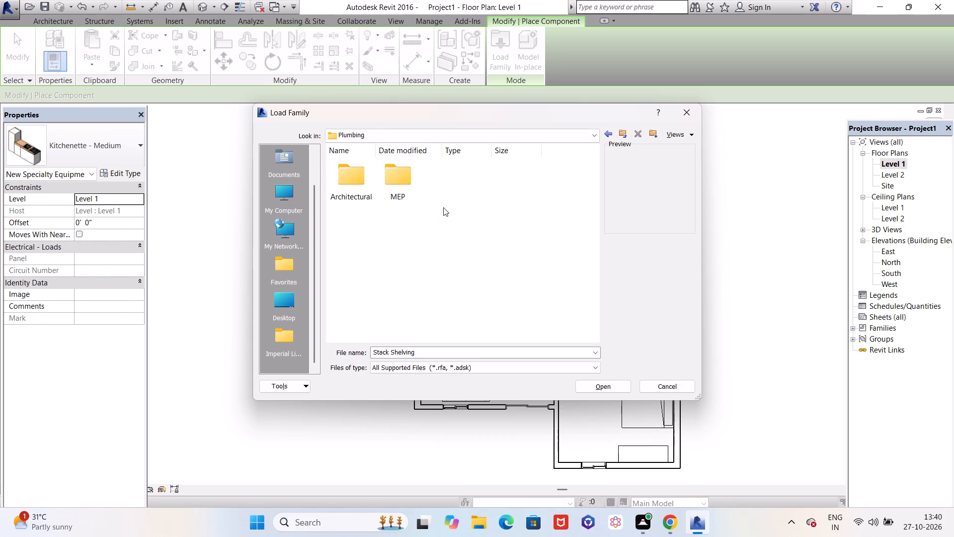
{"action": "double_click", "coordinate": [356, 184]}
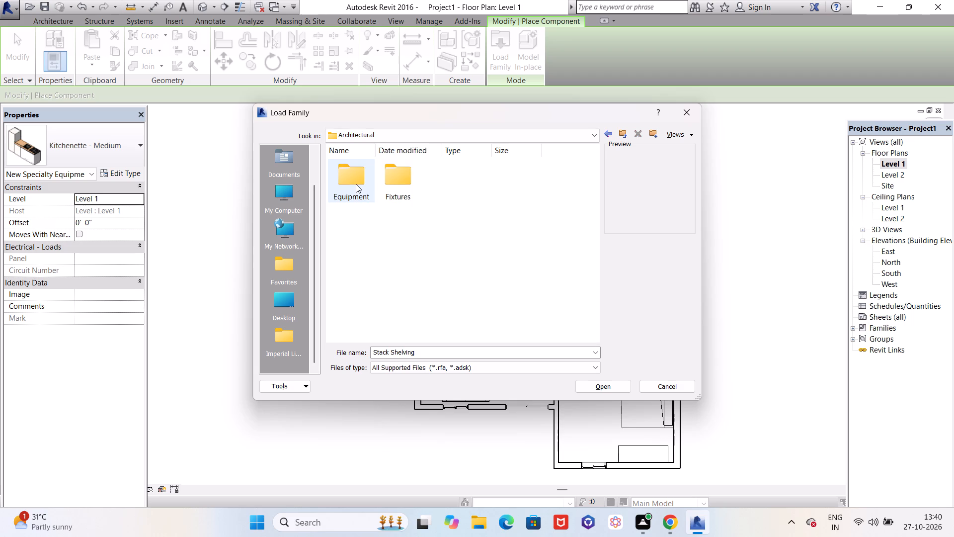
{"action": "double_click", "coordinate": [386, 184]}
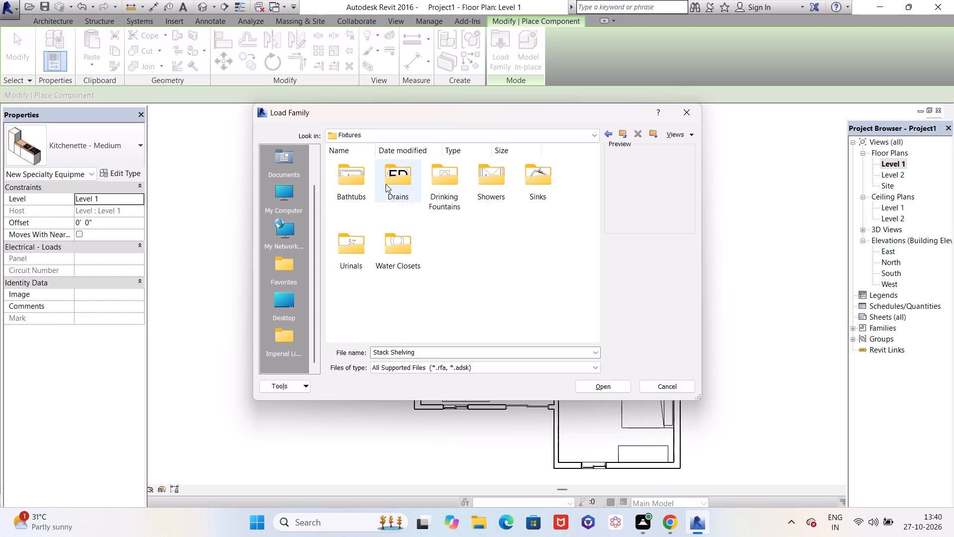
Examine the tub families in the Bathtubs folder, previewing the 2D, free-standing and rectangular versions.
{"action": "double_click", "coordinate": [354, 186]}
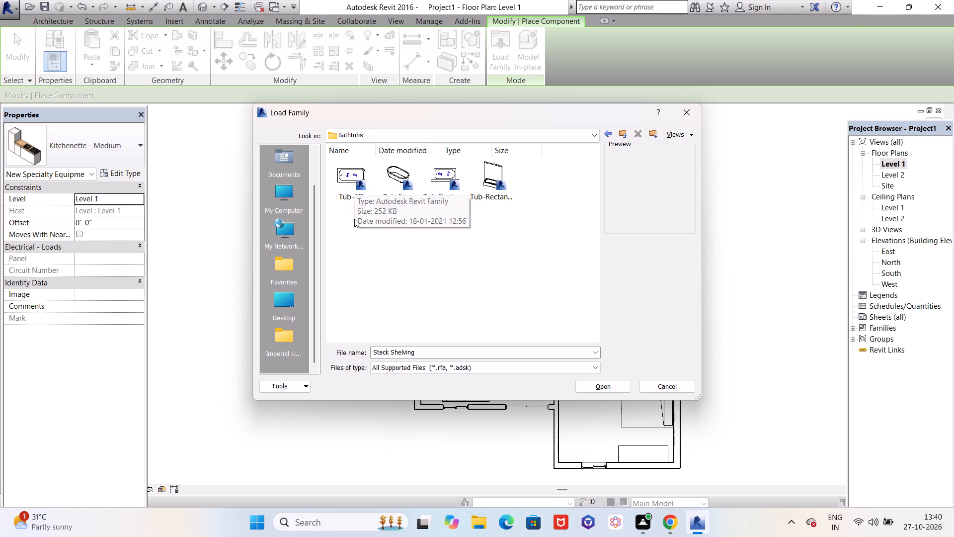
{"action": "left_click", "coordinate": [612, 131]}
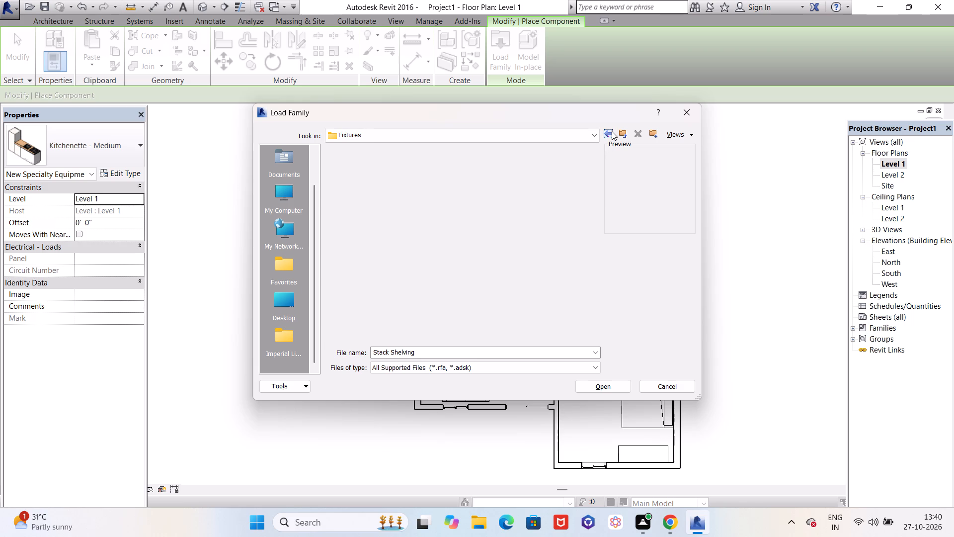
{"action": "double_click", "coordinate": [356, 179]}
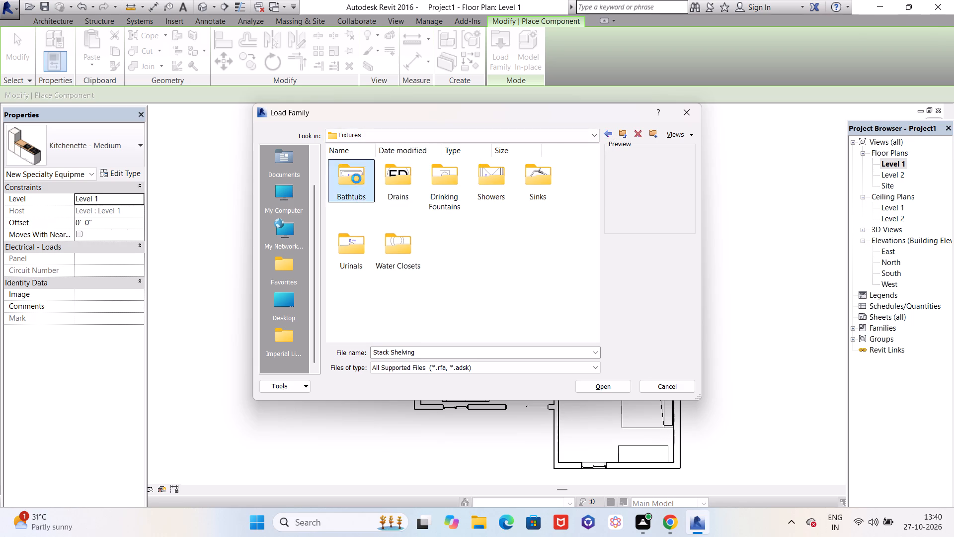
{"action": "left_click", "coordinate": [495, 184]}
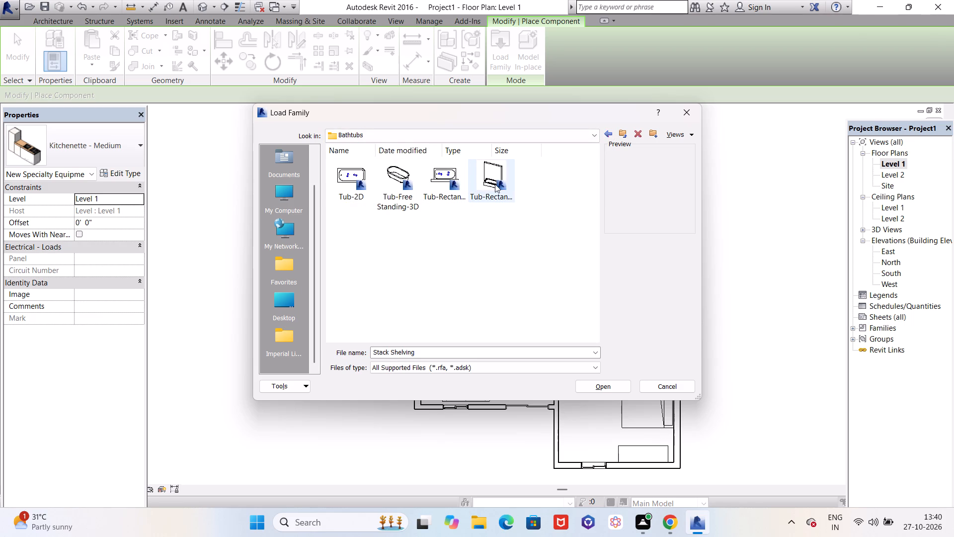
{"action": "left_click", "coordinate": [428, 180]}
{"action": "left_click", "coordinate": [406, 179]}
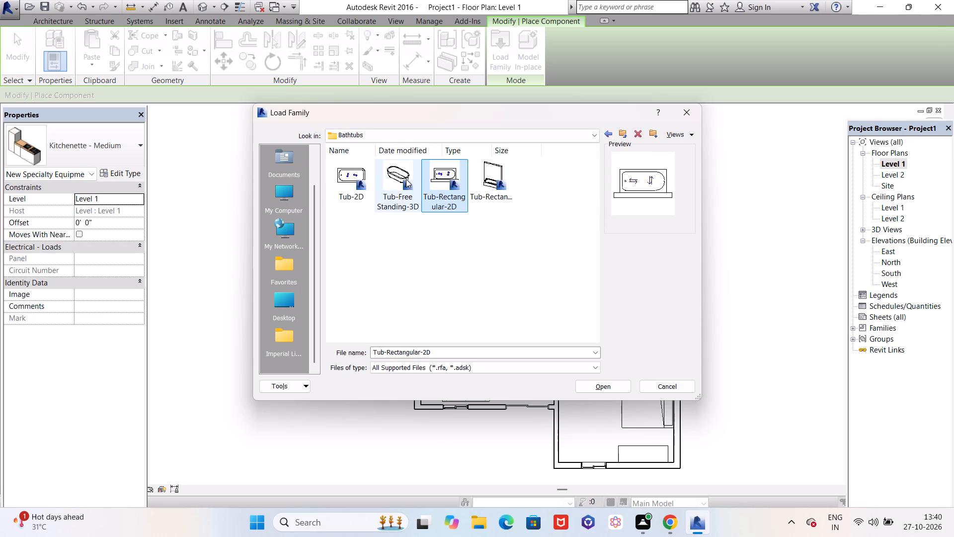
{"action": "left_click", "coordinate": [356, 179]}
{"action": "left_click", "coordinate": [501, 172]}
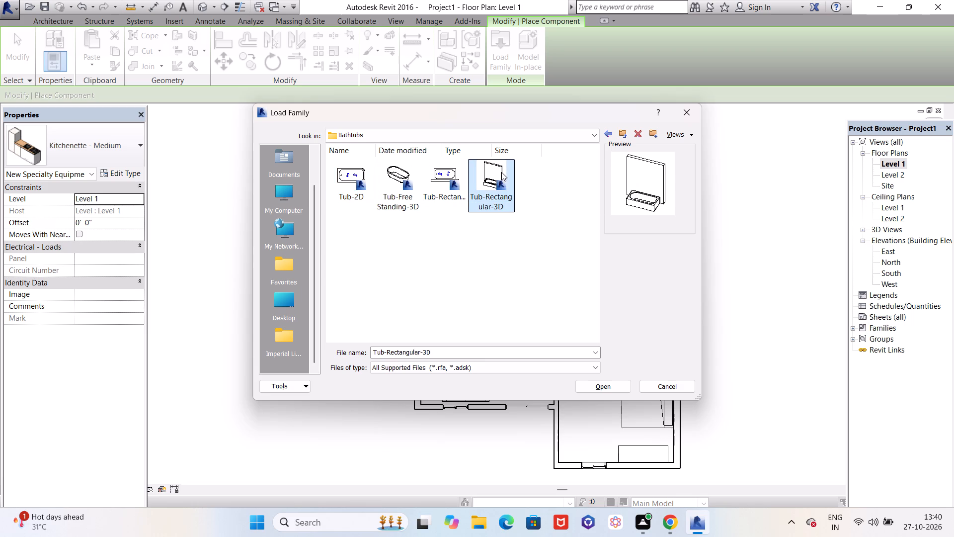
Check the Drains, Drinking Fountains and Showers fixture folders, dismissing the blank dark pop-up window that covers the dialog.
{"action": "left_click", "coordinate": [604, 130]}
{"action": "double_click", "coordinate": [396, 184]}
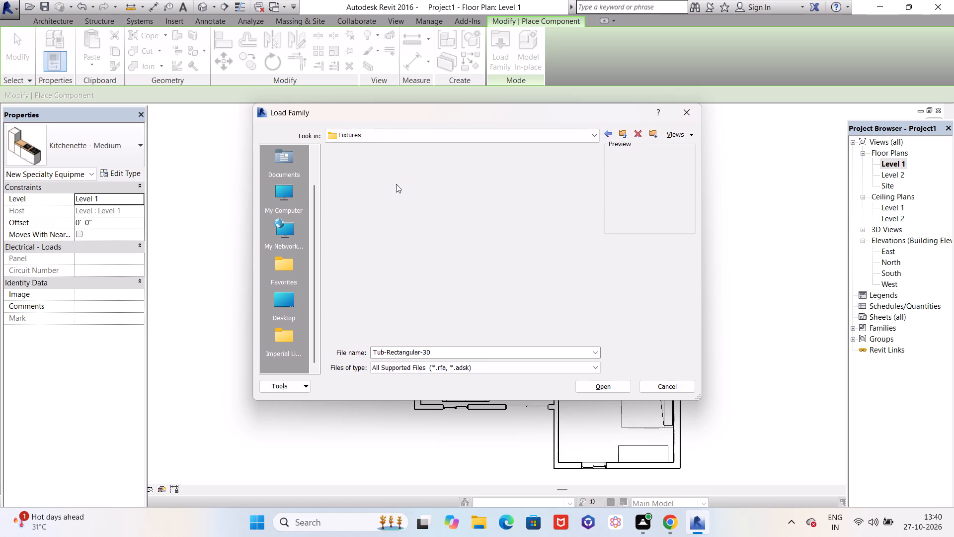
{"action": "left_click", "coordinate": [604, 133]}
{"action": "double_click", "coordinate": [449, 173]}
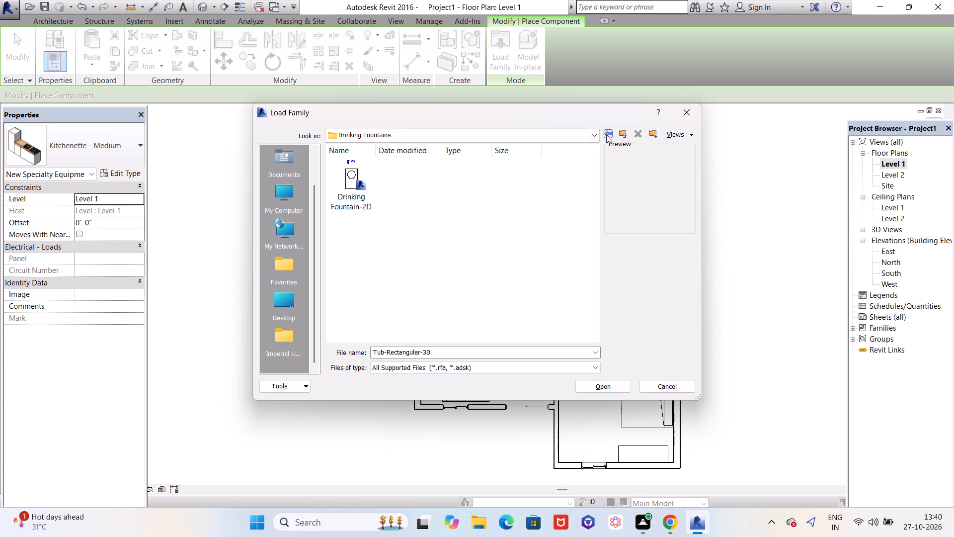
{"action": "left_click", "coordinate": [648, 123]}
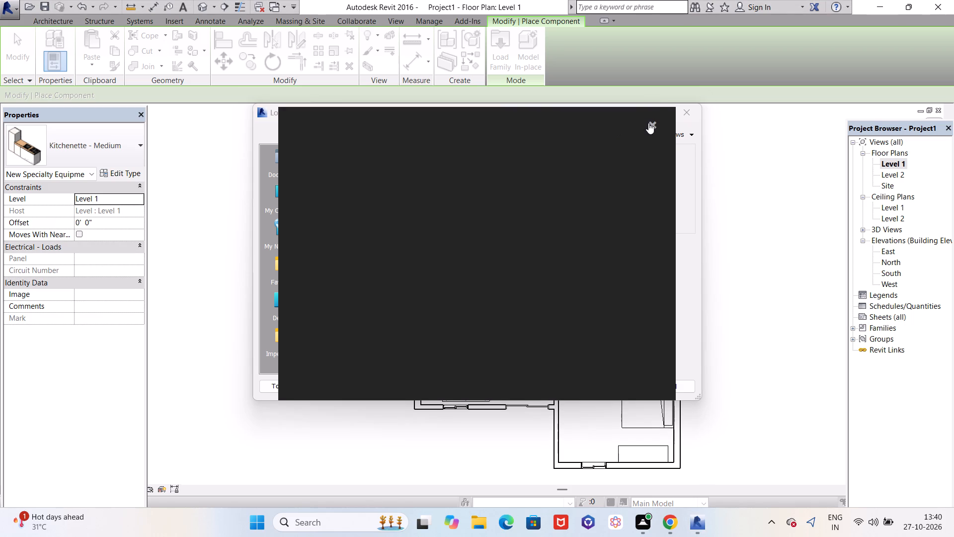
{"action": "left_click", "coordinate": [648, 123]}
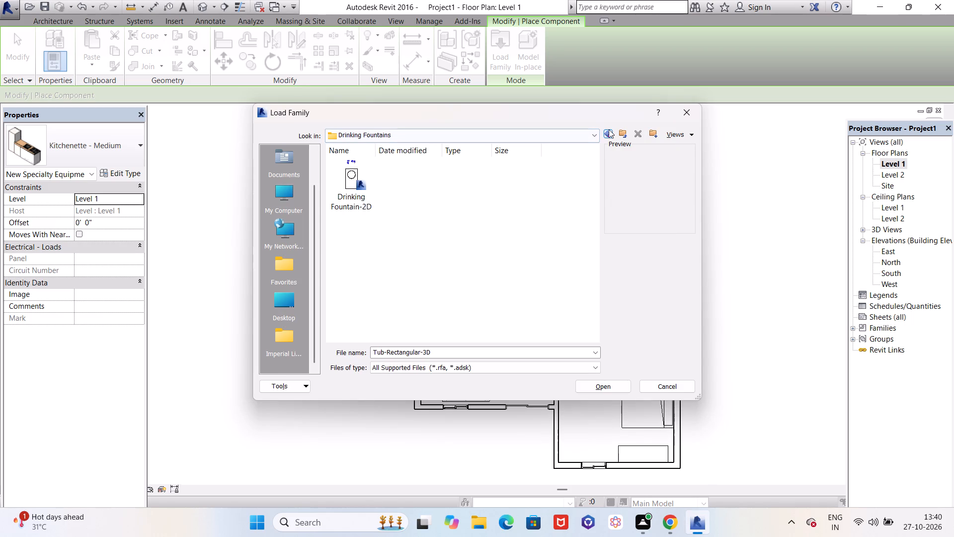
{"action": "left_click", "coordinate": [609, 129]}
{"action": "double_click", "coordinate": [486, 174]}
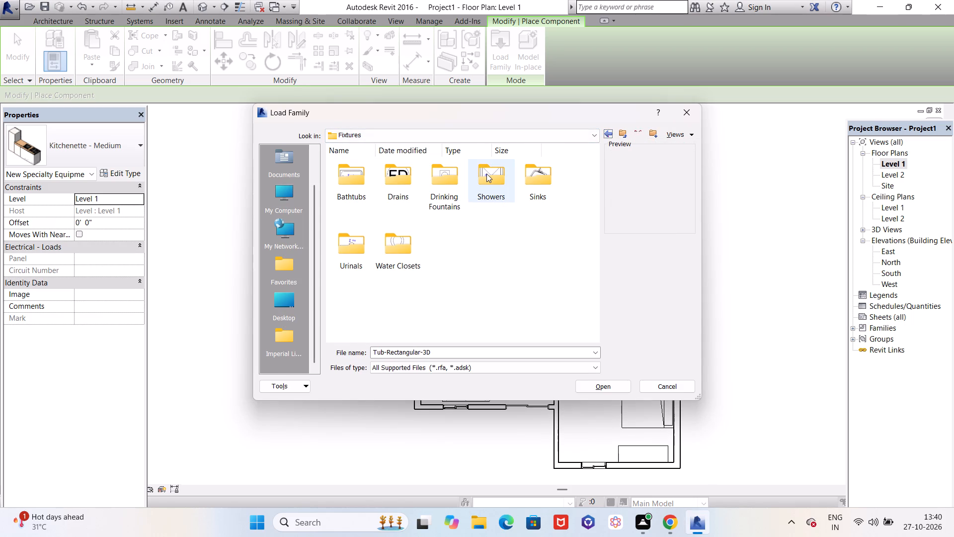
{"action": "left_click", "coordinate": [604, 133]}
Examine the sink families in the Sinks folder, previewing the single, mop, double, vanity-round, kitchen-island and triple versions.
{"action": "double_click", "coordinate": [538, 181]}
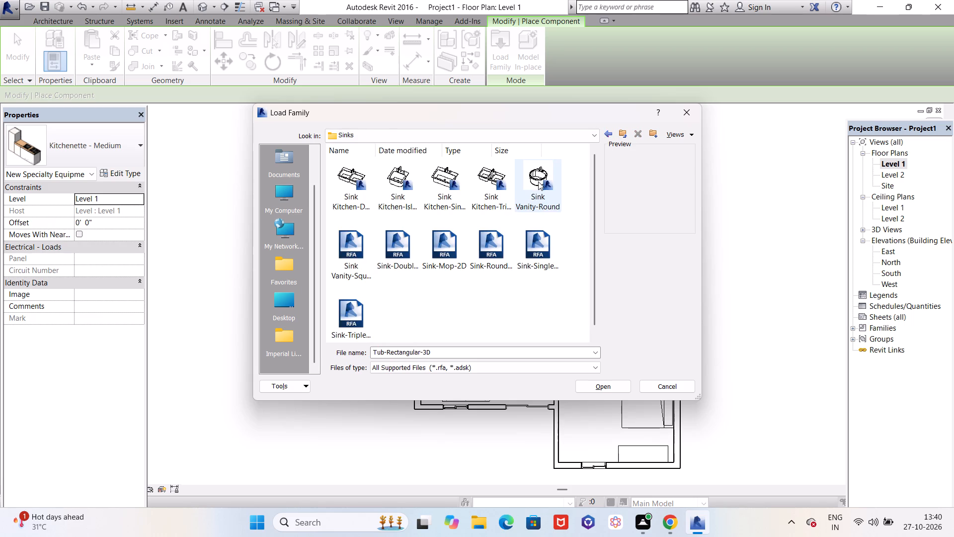
{"action": "scroll", "coordinate": [449, 219], "scroll_direction": "down", "scroll_amount": 2}
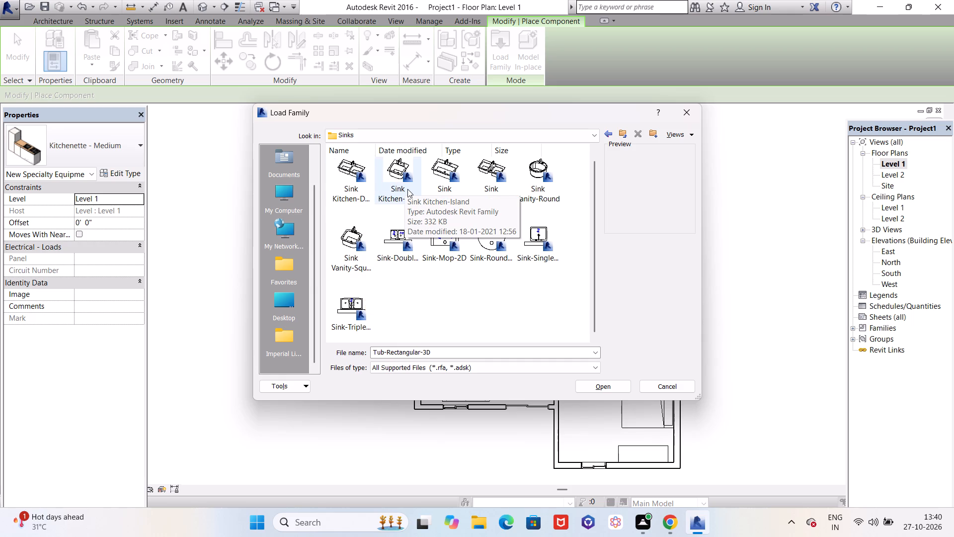
{"action": "left_click", "coordinate": [540, 234]}
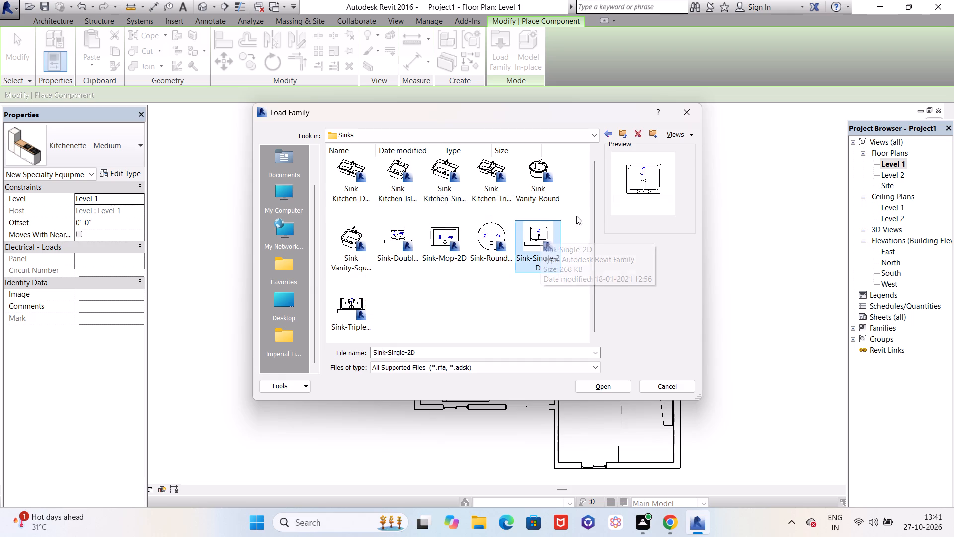
{"action": "scroll", "coordinate": [650, 179], "scroll_direction": "up", "scroll_amount": 3}
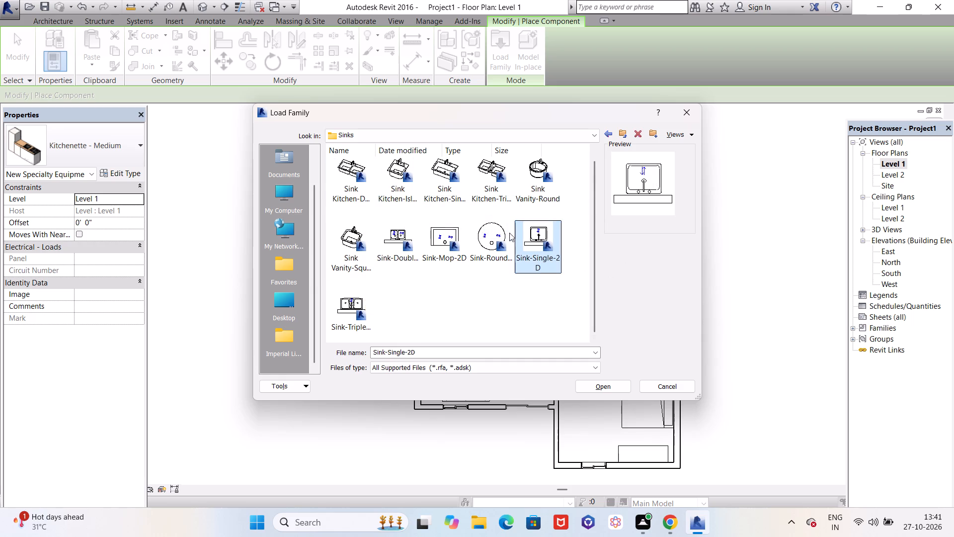
{"action": "left_click", "coordinate": [485, 240]}
{"action": "left_click", "coordinate": [450, 242]}
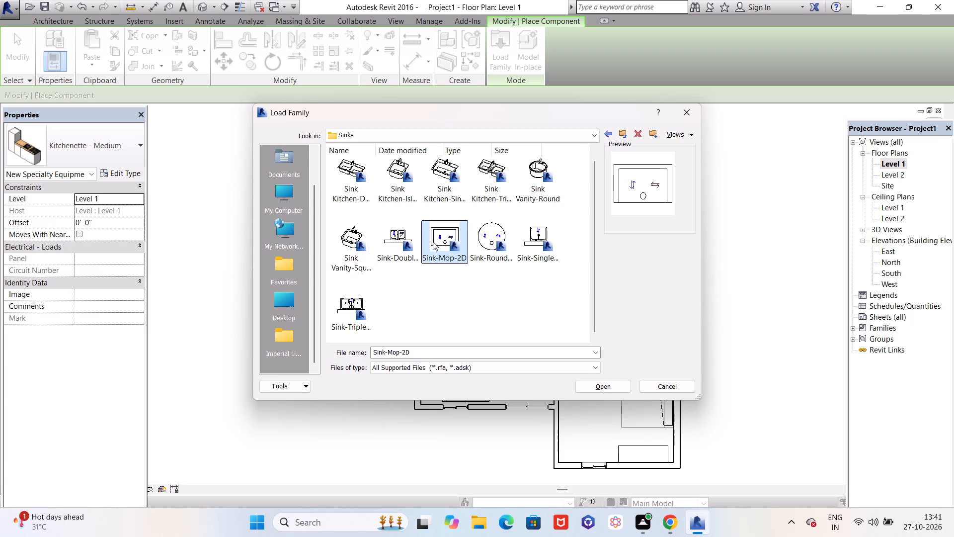
{"action": "left_click", "coordinate": [414, 242]}
{"action": "left_click", "coordinate": [499, 178]}
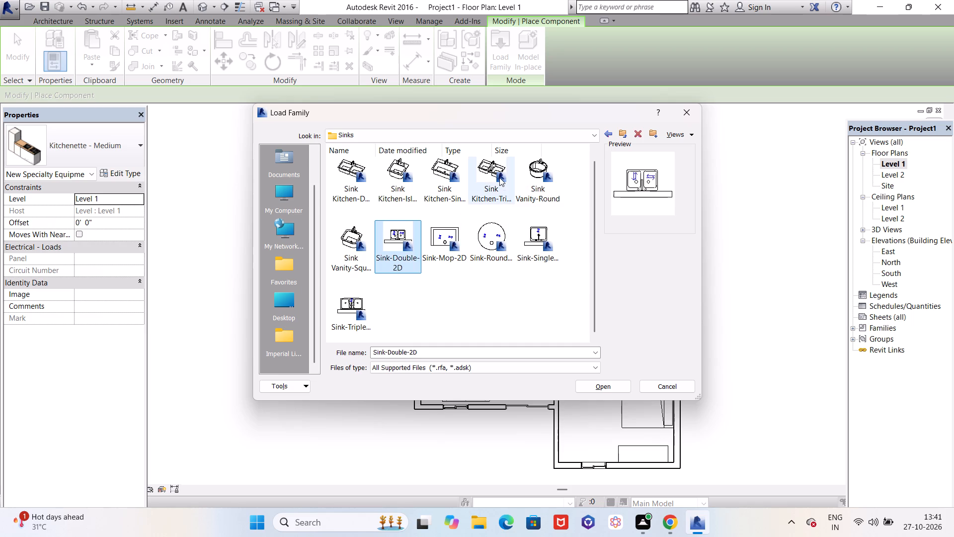
{"action": "left_click", "coordinate": [546, 169]}
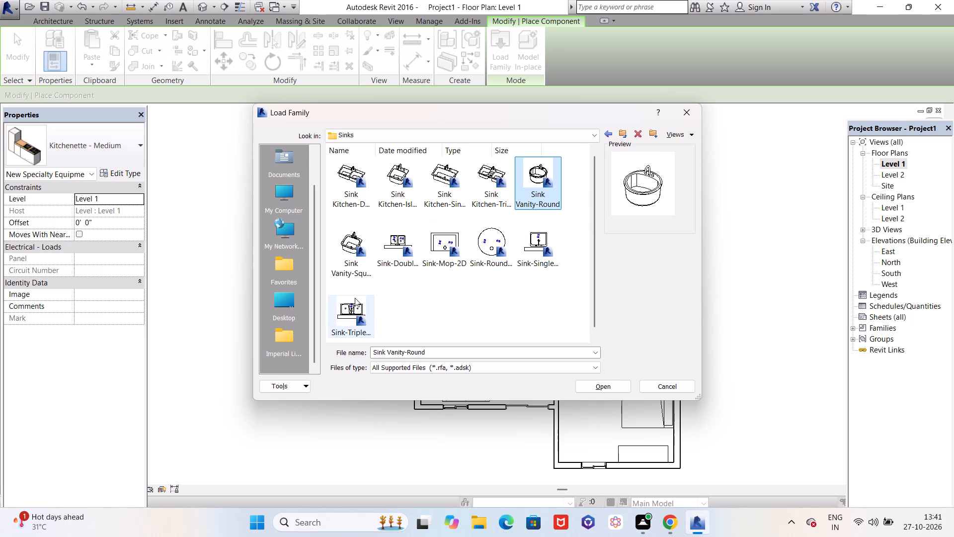
{"action": "left_click", "coordinate": [398, 176]}
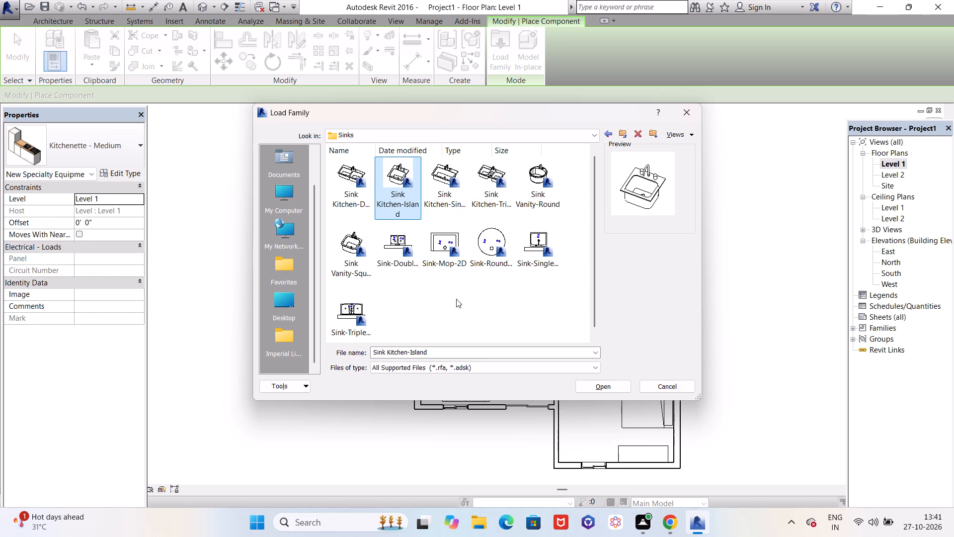
{"action": "left_click", "coordinate": [356, 306]}
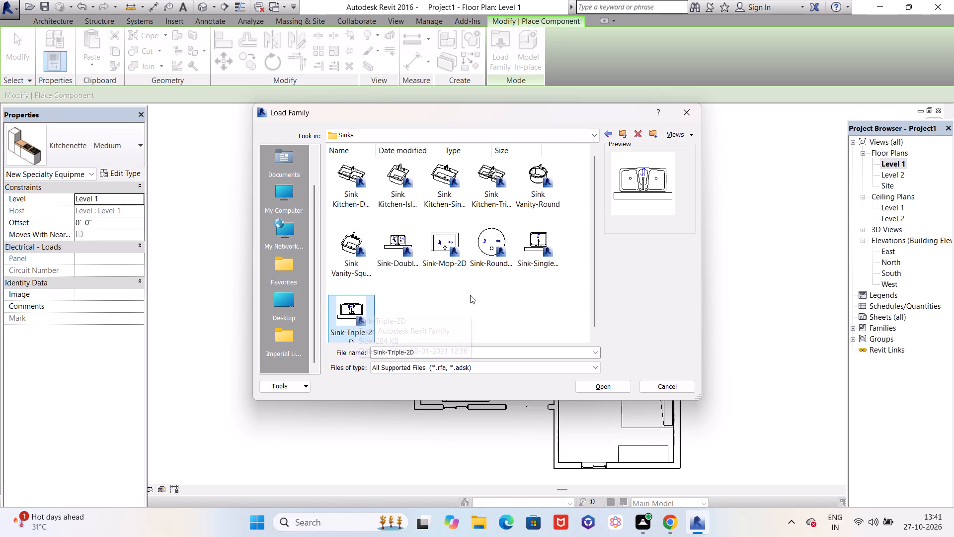
Load the Sink Kitchen-Single family into the project.
{"action": "left_click", "coordinate": [453, 179]}
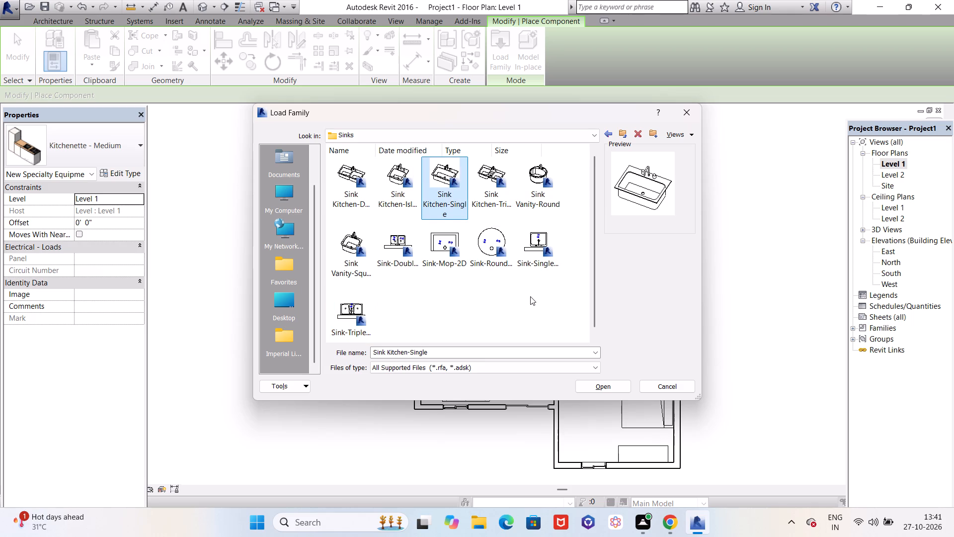
{"action": "left_click", "coordinate": [596, 384]}
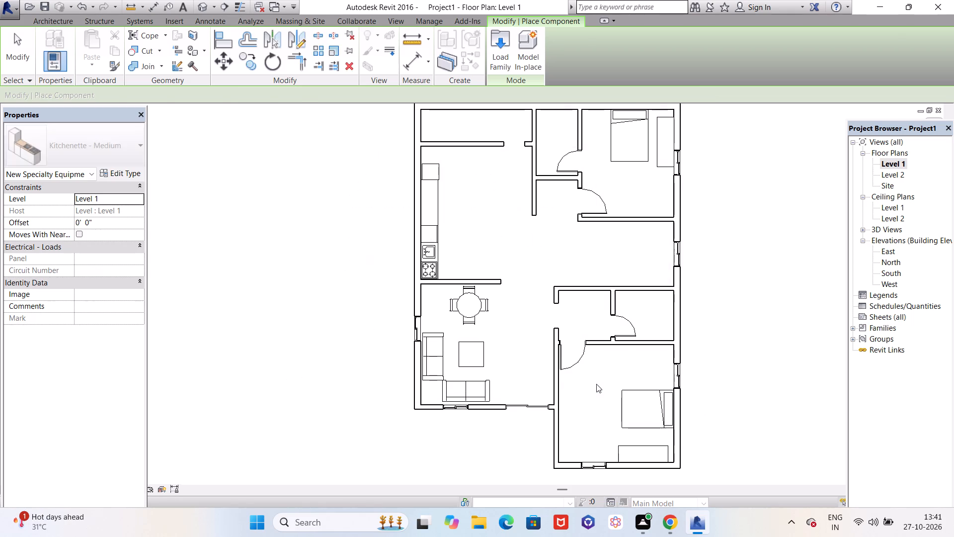
Place a rotated 30" x 21" Sink Kitchen-Single against the west wall of the small bathroom beside the northern bedroom.
{"action": "scroll", "coordinate": [512, 363], "scroll_direction": "down", "scroll_amount": 2}
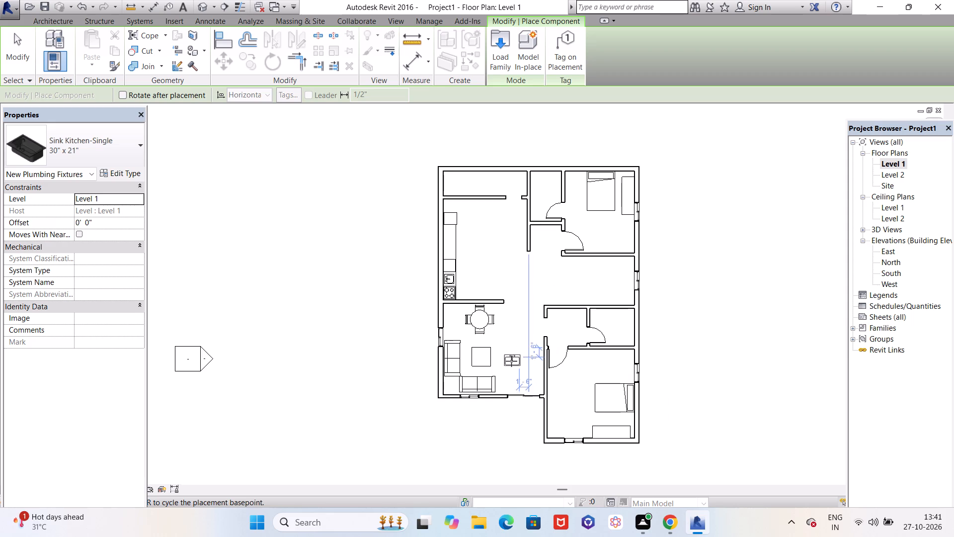
{"action": "scroll", "coordinate": [511, 361], "scroll_direction": "up", "scroll_amount": 4}
{"action": "scroll", "coordinate": [514, 360], "scroll_direction": "down", "scroll_amount": 4}
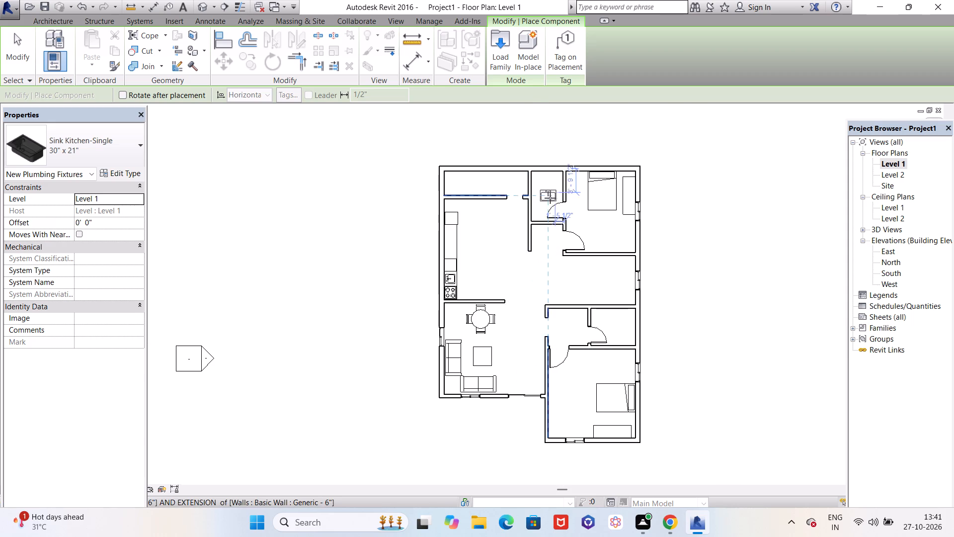
{"action": "scroll", "coordinate": [550, 198], "scroll_direction": "up", "scroll_amount": 9}
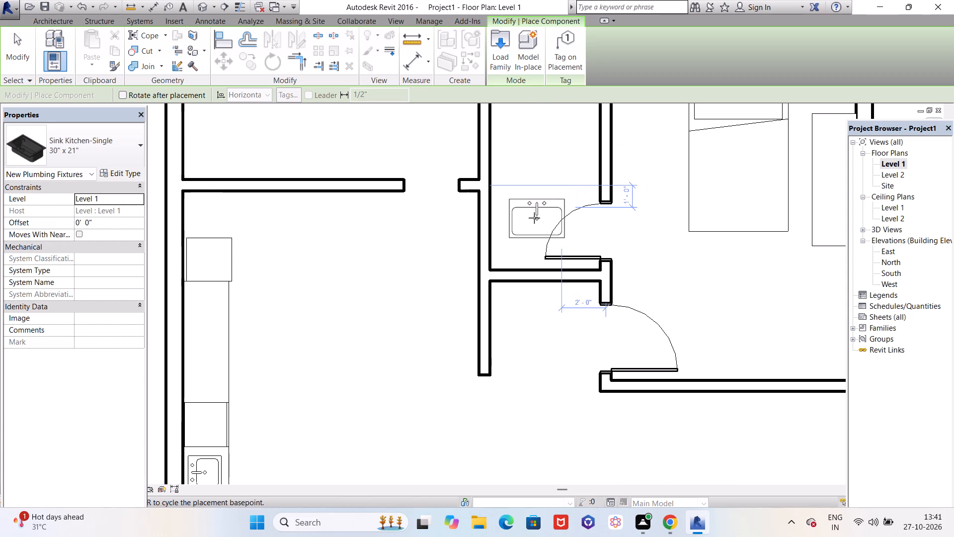
{"action": "key", "text": "space"}
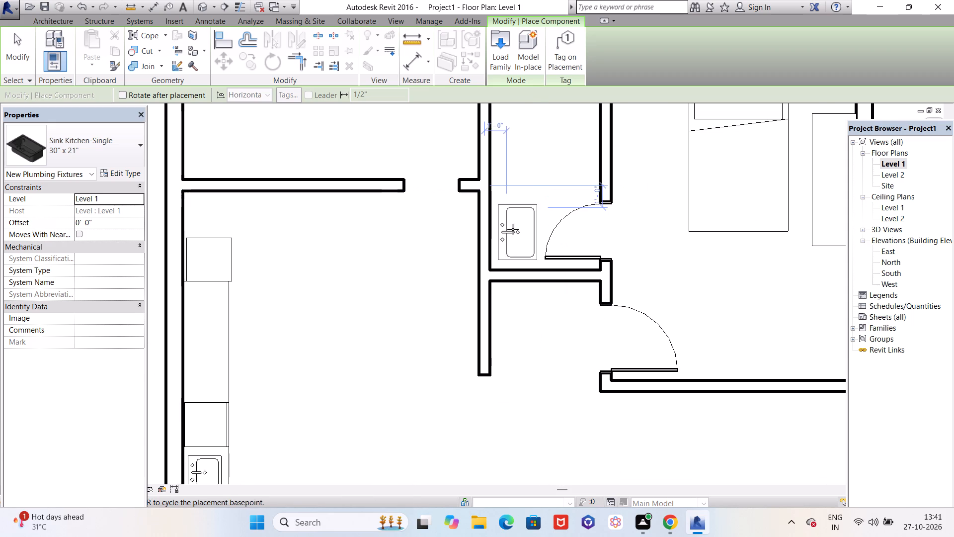
{"action": "scroll", "coordinate": [512, 227], "scroll_direction": "up", "scroll_amount": 1}
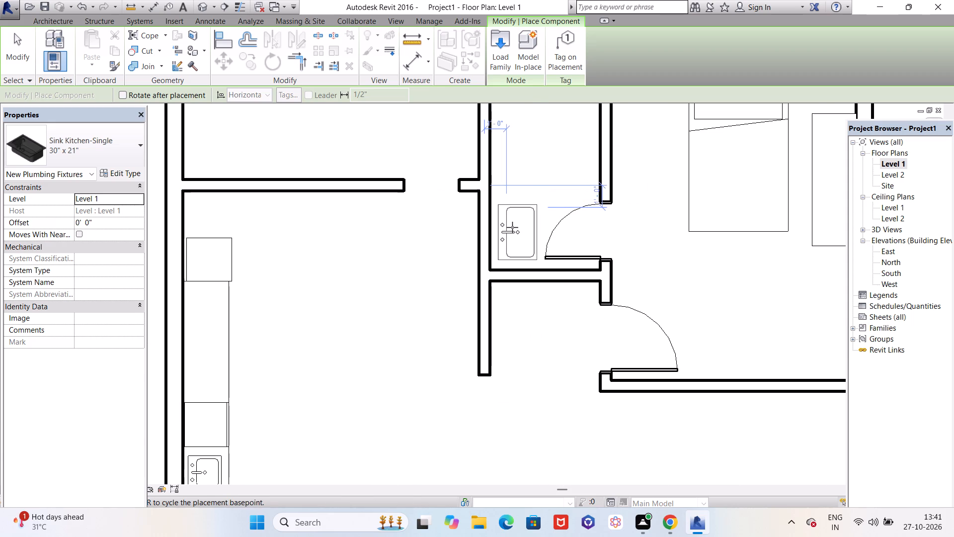
{"action": "scroll", "coordinate": [512, 227], "scroll_direction": "up", "scroll_amount": 2}
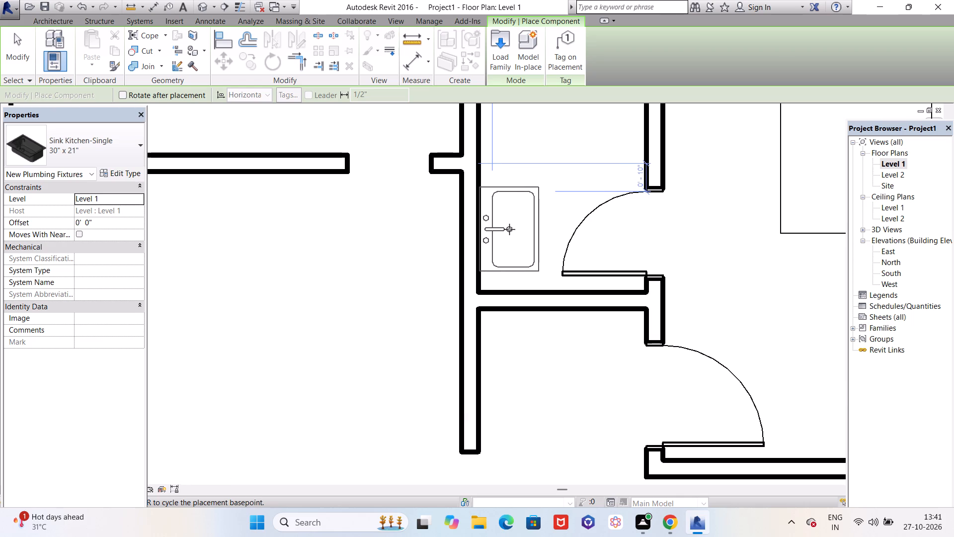
{"action": "scroll", "coordinate": [511, 231], "scroll_direction": "up", "scroll_amount": 1}
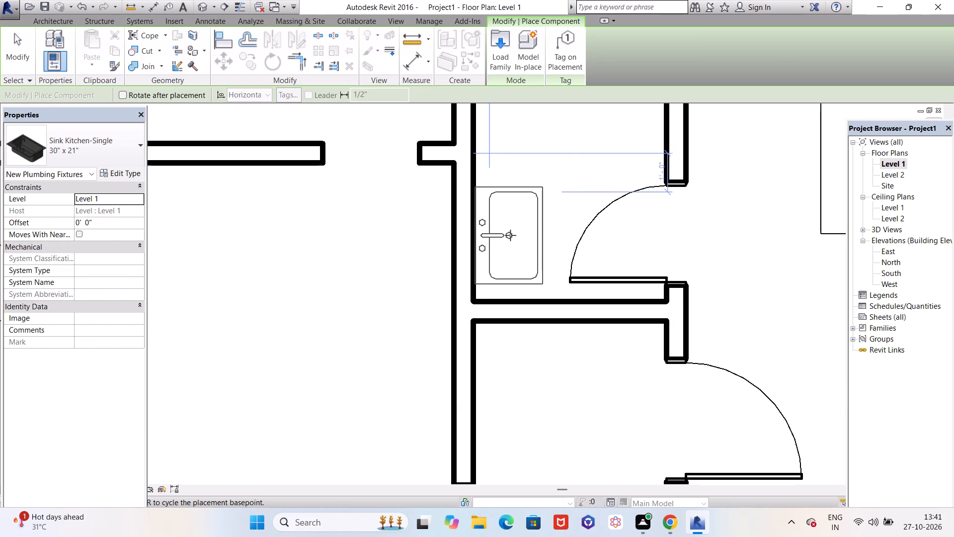
{"action": "left_click", "coordinate": [510, 235]}
Place a second 30" x 21" kitchen sink in the southern bathroom, its faucet side against the north wall near the door partition.
{"action": "scroll", "coordinate": [510, 235], "scroll_direction": "down", "scroll_amount": 7}
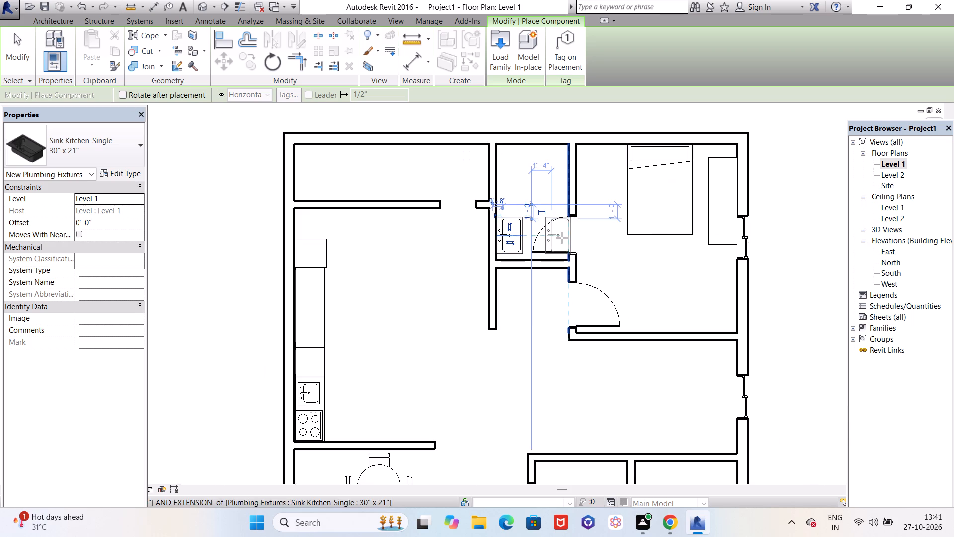
{"action": "scroll", "coordinate": [547, 245], "scroll_direction": "down", "scroll_amount": 4}
{"action": "scroll", "coordinate": [498, 303], "scroll_direction": "down", "scroll_amount": 4}
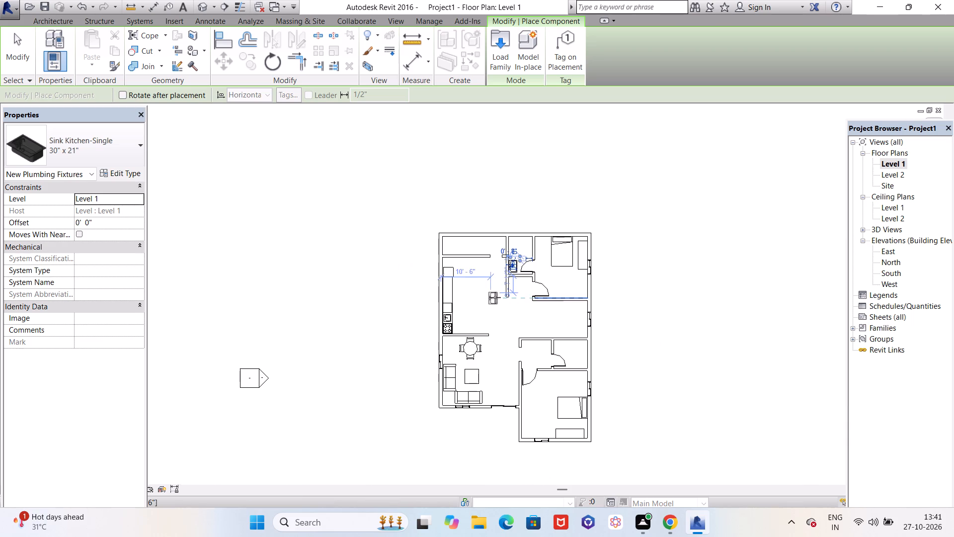
{"action": "scroll", "coordinate": [567, 362], "scroll_direction": "up", "scroll_amount": 11}
{"action": "key", "text": "space"}
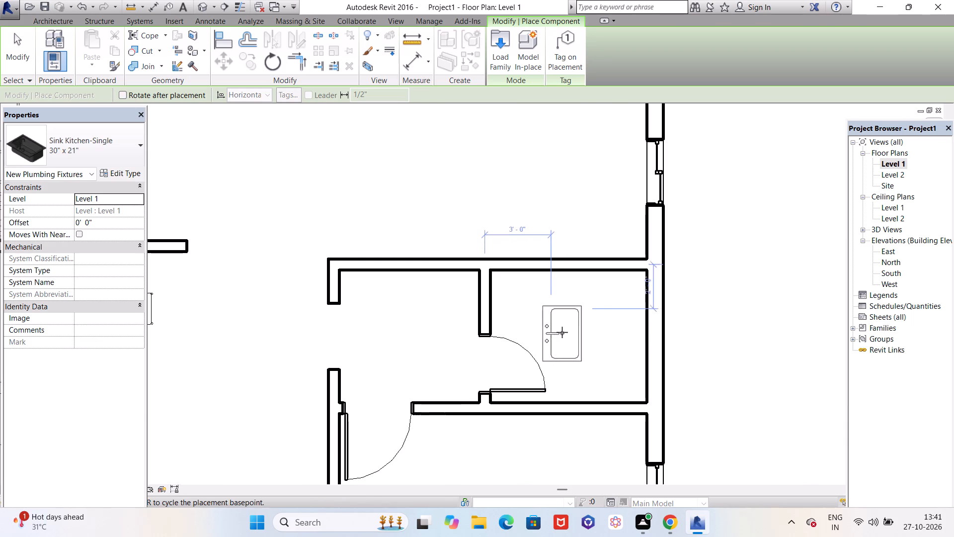
{"action": "key", "text": "space"}
{"action": "key", "text": "space"}
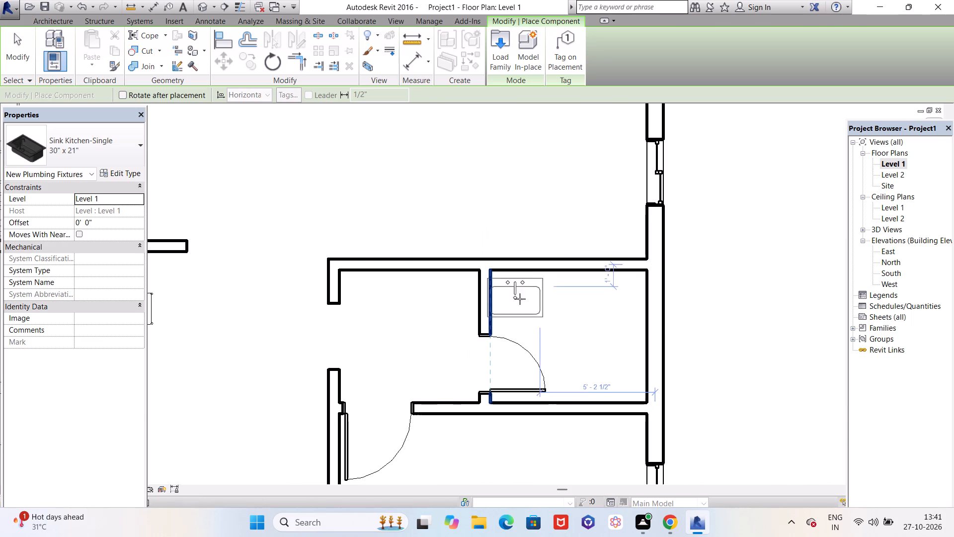
{"action": "scroll", "coordinate": [520, 292], "scroll_direction": "up", "scroll_amount": 5}
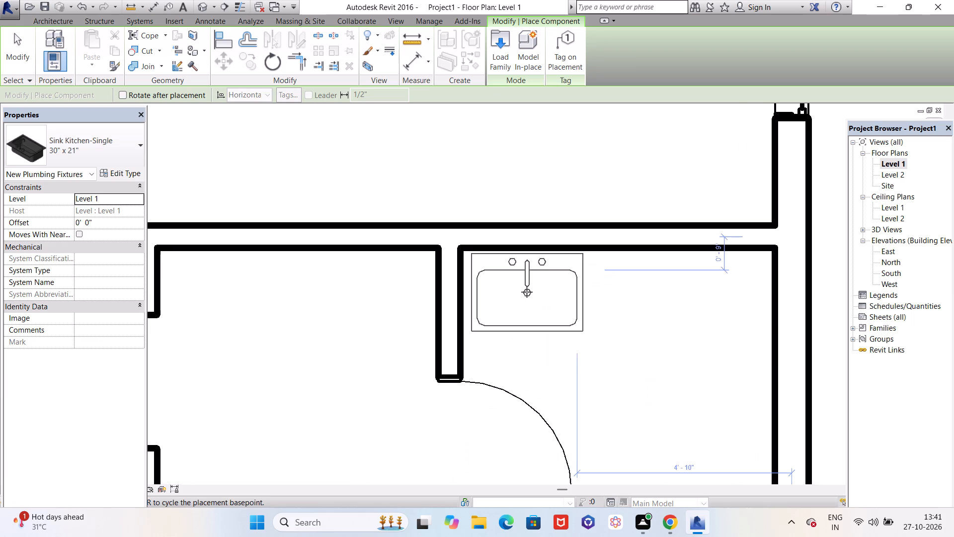
{"action": "scroll", "coordinate": [530, 294], "scroll_direction": "up", "scroll_amount": 4}
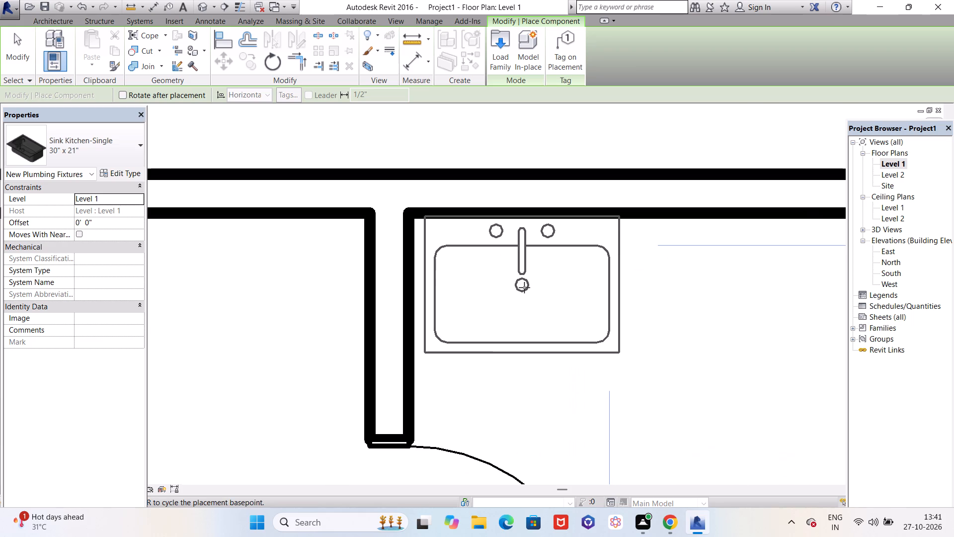
{"action": "left_click", "coordinate": [524, 287]}
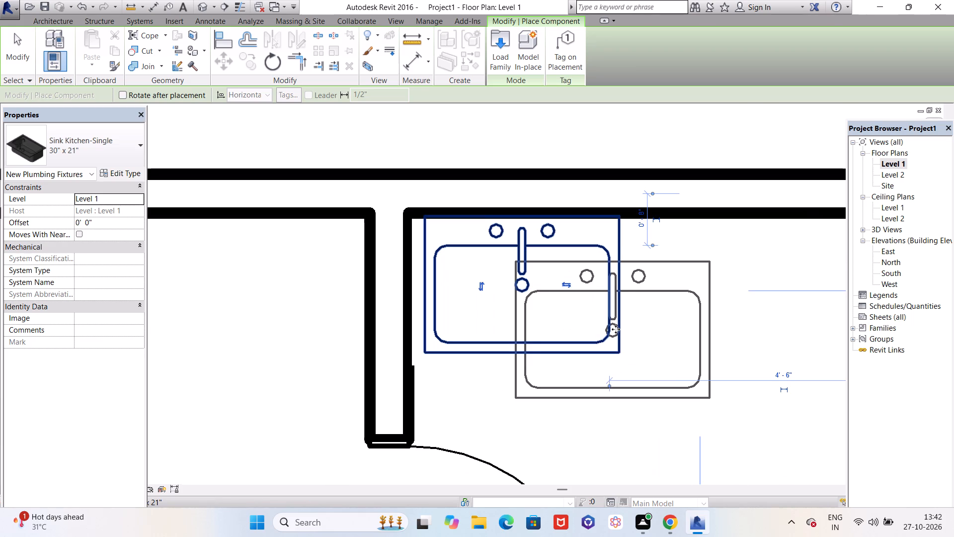
{"action": "key", "text": "Escape"}
{"action": "key", "text": "Escape"}
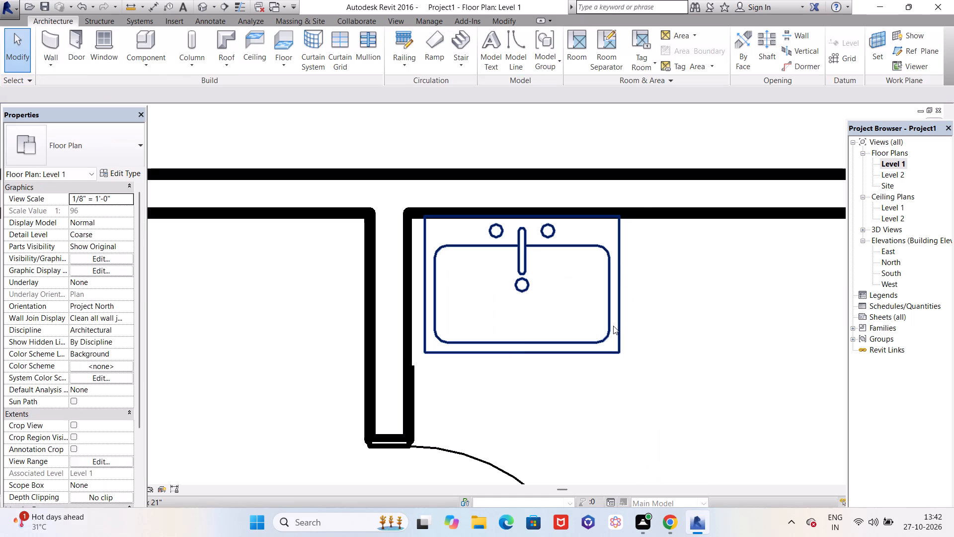
Nudge the southern bathroom's sink slightly east along the north wall, away from the door partition.
{"action": "left_click", "coordinate": [613, 326]}
{"action": "key", "text": "Right"}
{"action": "key", "text": "Right"}
{"action": "key", "text": "Right"}
{"action": "key", "text": "Right"}
{"action": "key", "text": "Right"}
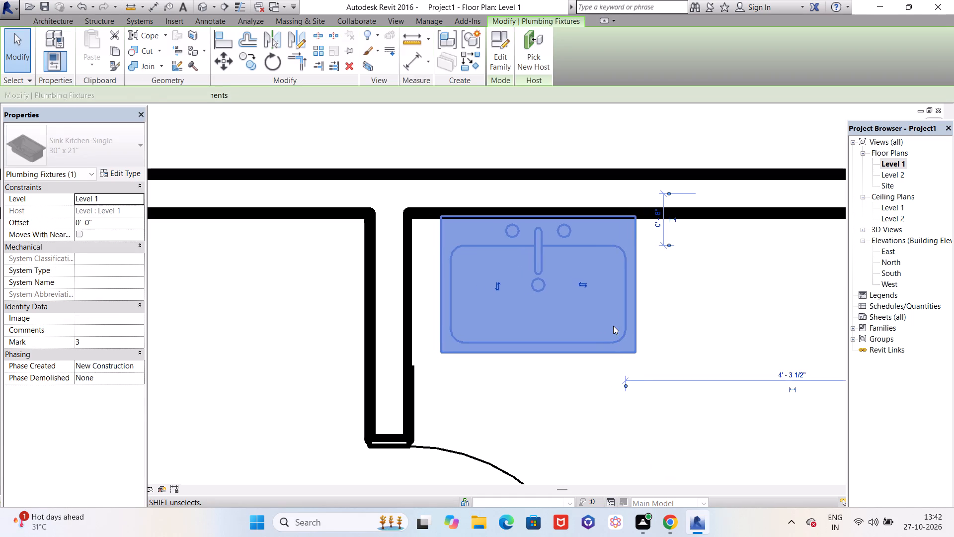
{"action": "key", "text": "Right"}
{"action": "key", "text": "Right"}
{"action": "key", "text": "Right"}
{"action": "key", "text": "Escape"}
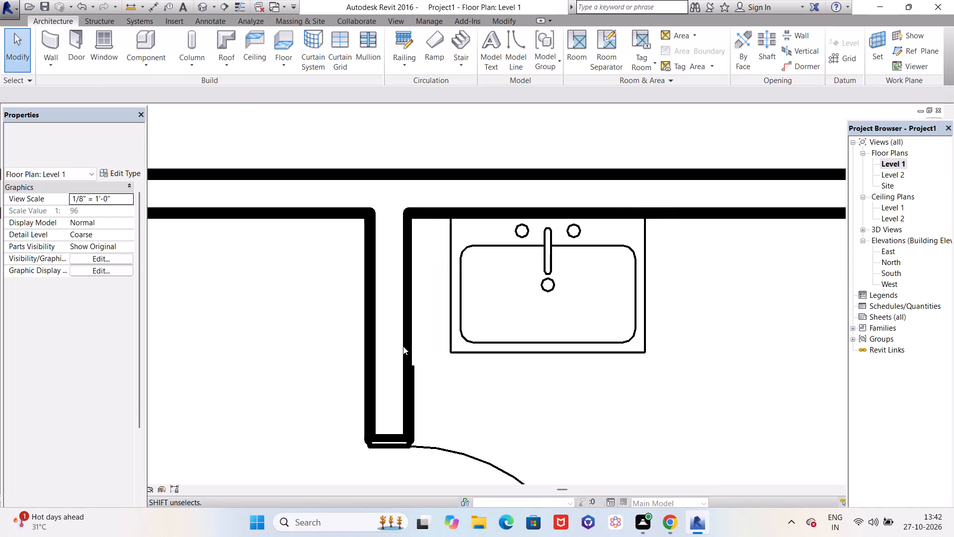
{"action": "key", "text": "Escape"}
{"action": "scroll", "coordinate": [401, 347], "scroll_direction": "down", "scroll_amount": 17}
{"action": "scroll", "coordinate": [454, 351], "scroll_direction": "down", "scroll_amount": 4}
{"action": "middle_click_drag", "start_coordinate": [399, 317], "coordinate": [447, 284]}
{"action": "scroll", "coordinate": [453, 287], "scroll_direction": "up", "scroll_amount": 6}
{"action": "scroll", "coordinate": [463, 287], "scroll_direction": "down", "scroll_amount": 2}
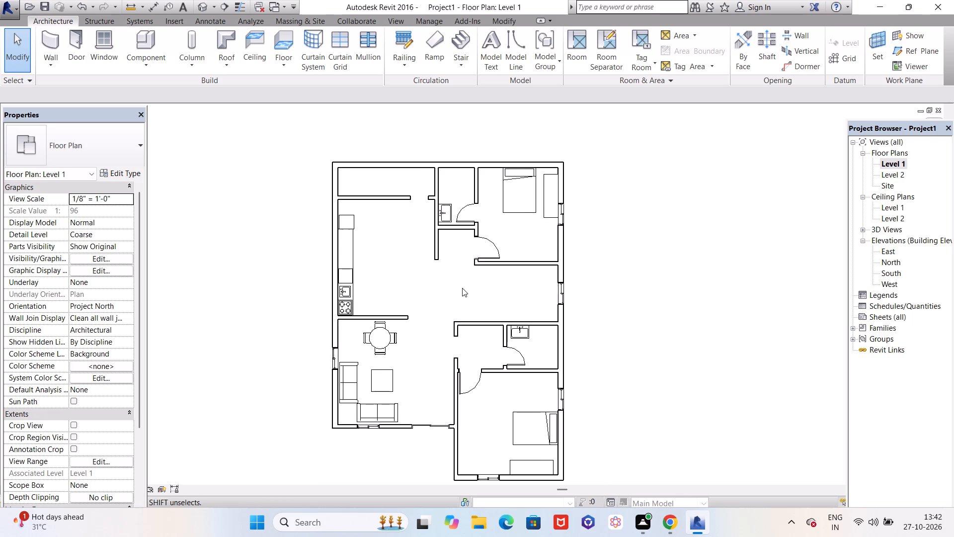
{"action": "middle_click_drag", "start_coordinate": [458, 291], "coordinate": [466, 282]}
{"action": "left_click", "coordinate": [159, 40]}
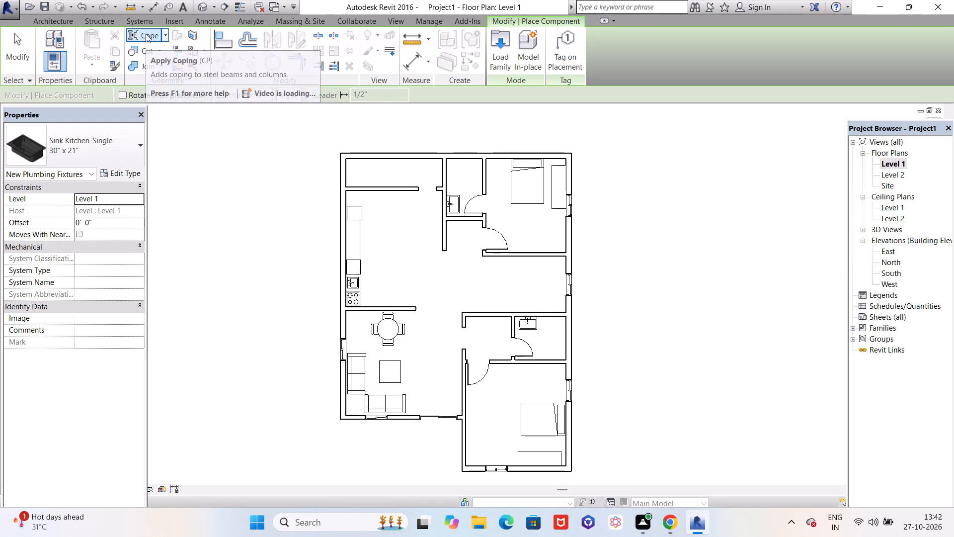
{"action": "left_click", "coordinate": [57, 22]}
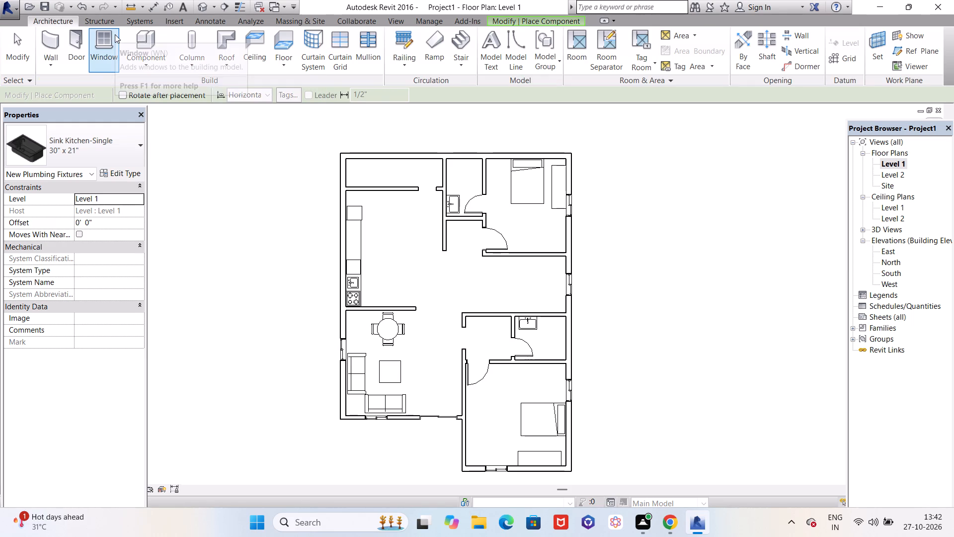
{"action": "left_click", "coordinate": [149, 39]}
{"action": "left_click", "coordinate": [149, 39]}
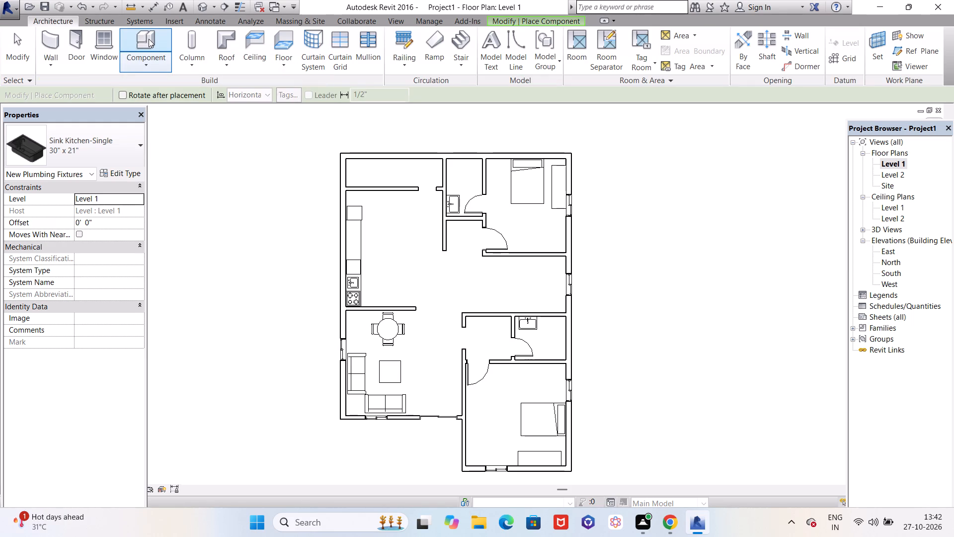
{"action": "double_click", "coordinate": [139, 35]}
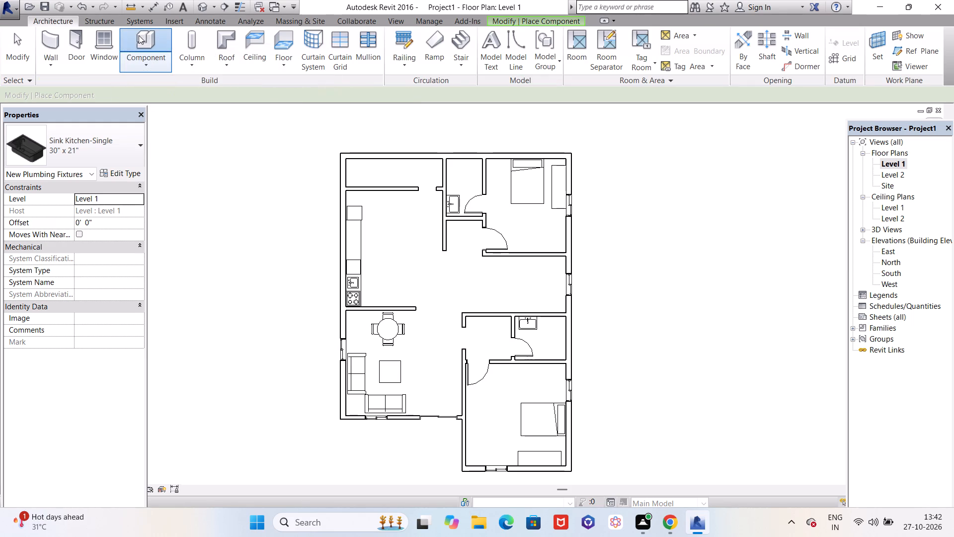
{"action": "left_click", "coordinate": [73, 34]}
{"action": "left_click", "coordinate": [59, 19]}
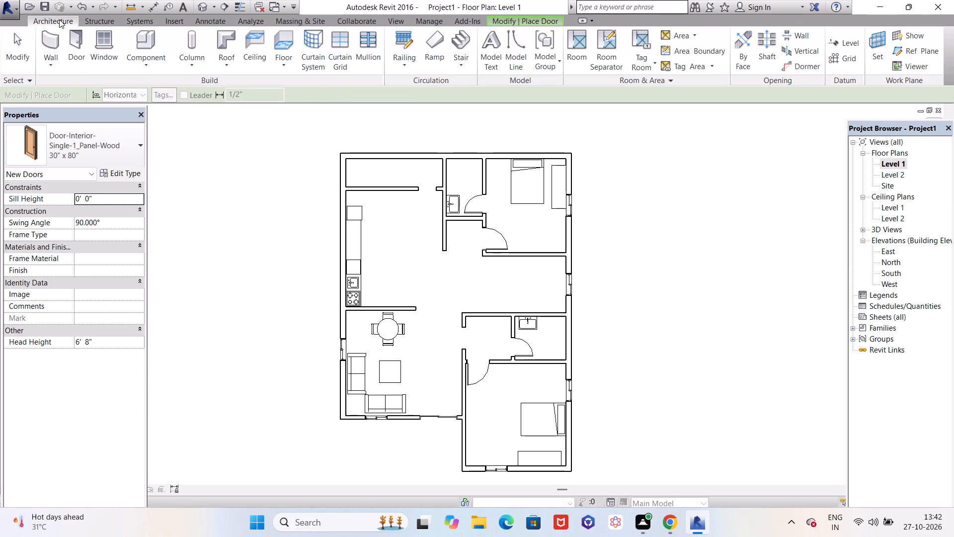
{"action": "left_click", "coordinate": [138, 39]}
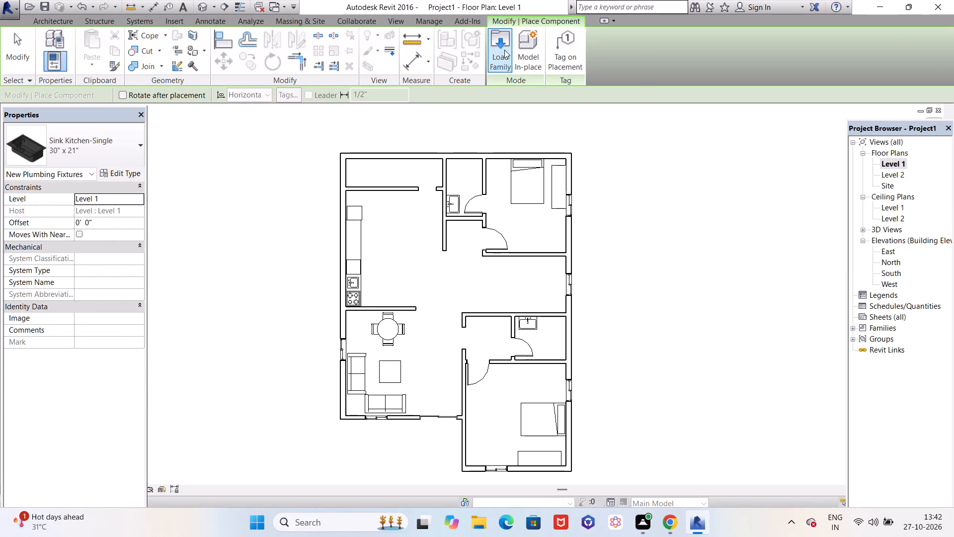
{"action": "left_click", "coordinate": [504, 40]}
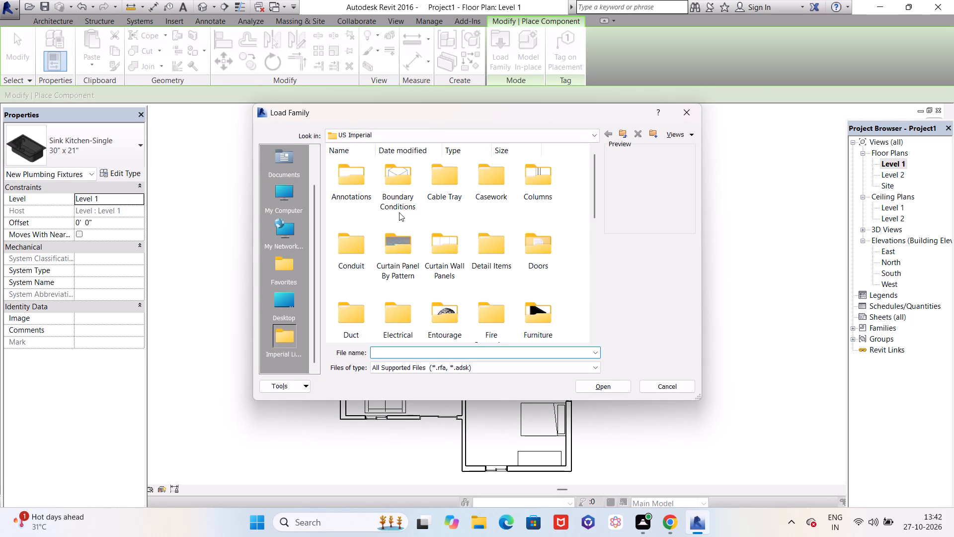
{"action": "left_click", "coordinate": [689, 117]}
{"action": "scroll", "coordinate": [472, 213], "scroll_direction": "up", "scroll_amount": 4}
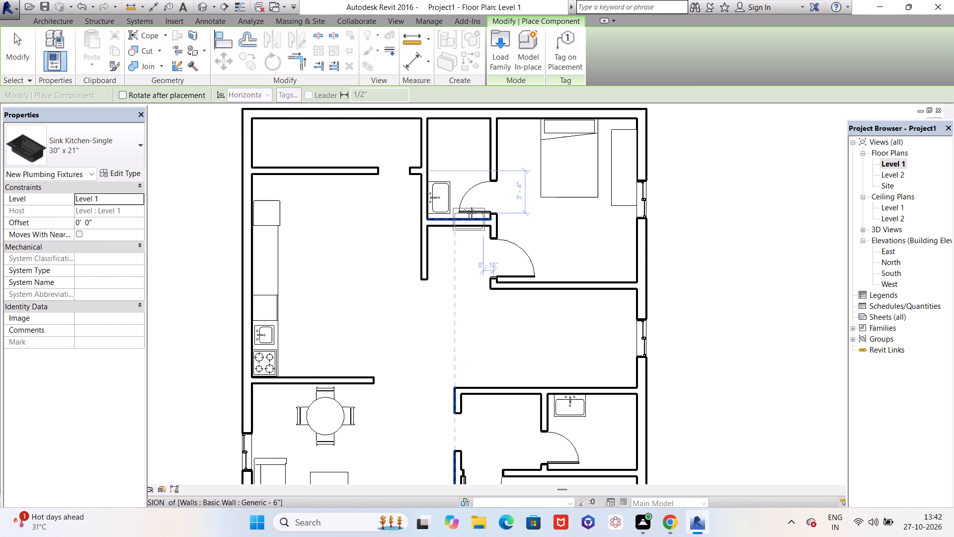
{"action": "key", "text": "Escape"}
Delete the kitchen sinks from the small northern bathroom and the southern bathroom.
{"action": "left_click", "coordinate": [448, 207]}
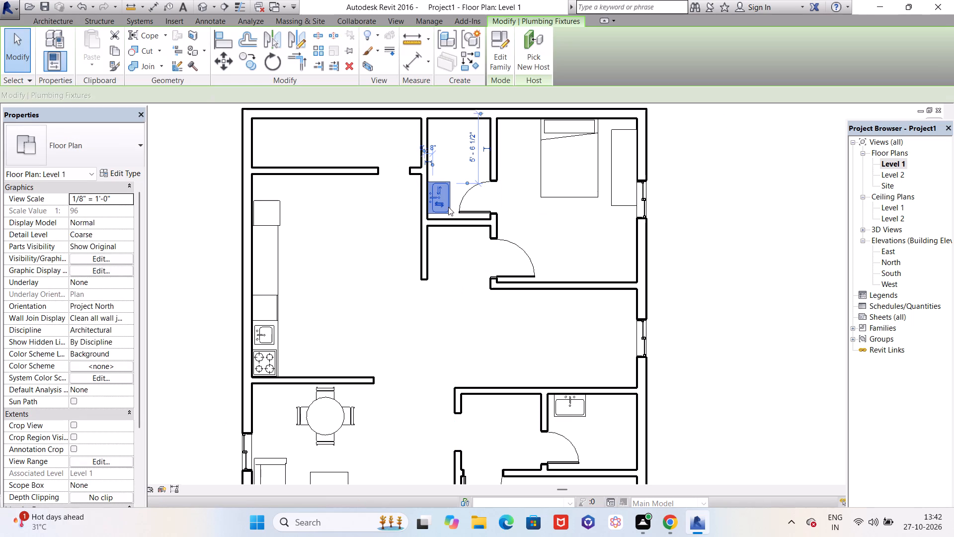
{"action": "key", "text": "Delete"}
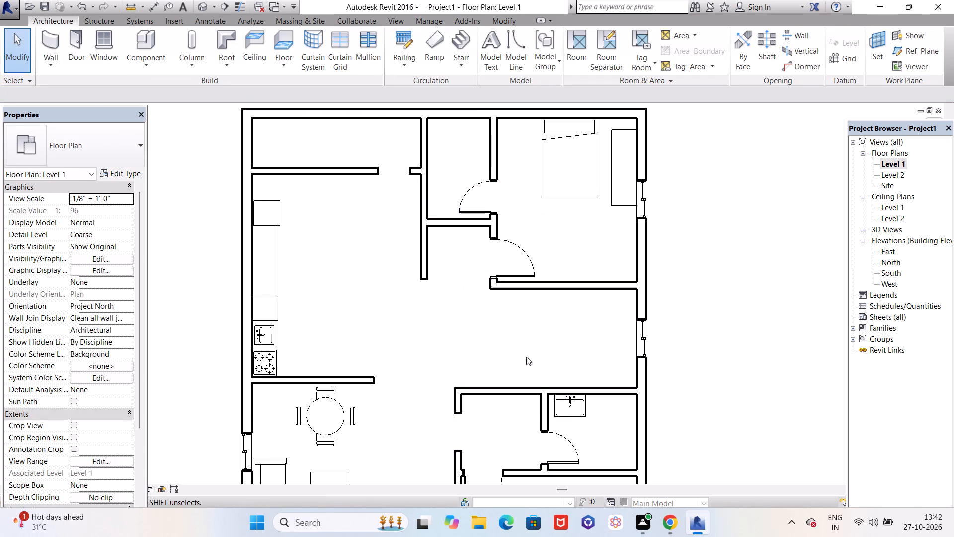
{"action": "left_click", "coordinate": [569, 404]}
{"action": "key", "text": "Delete"}
Load the Sink-Single-2D family from the US Imperial library's Plumbing, Architectural, Fixtures, Sinks folder.
{"action": "left_click", "coordinate": [159, 40]}
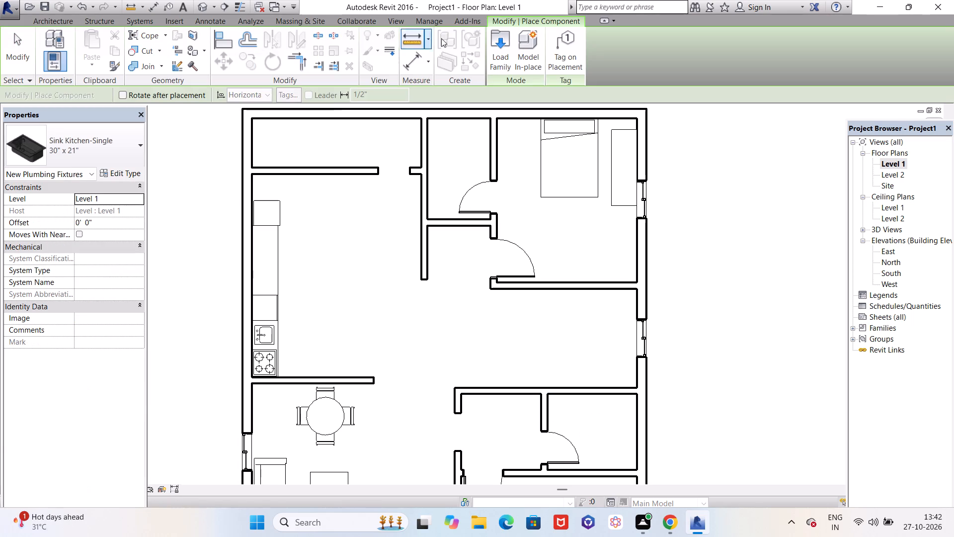
{"action": "left_click", "coordinate": [494, 40]}
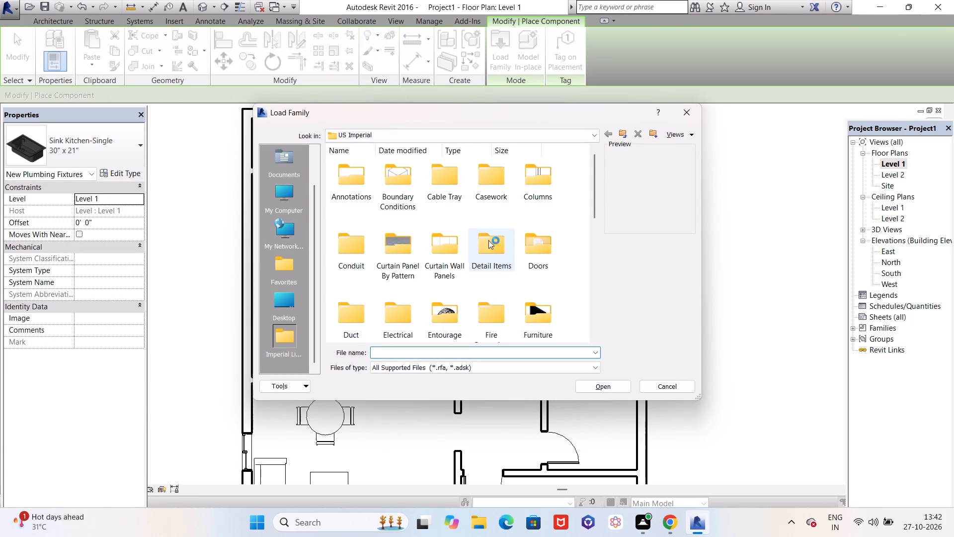
{"action": "scroll", "coordinate": [450, 265], "scroll_direction": "down", "scroll_amount": 2}
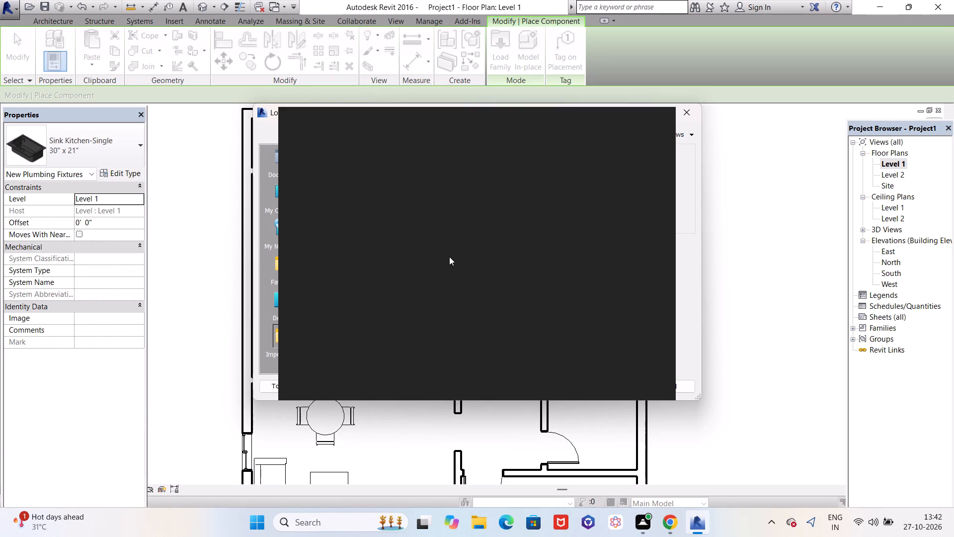
{"action": "double_click", "coordinate": [648, 123]}
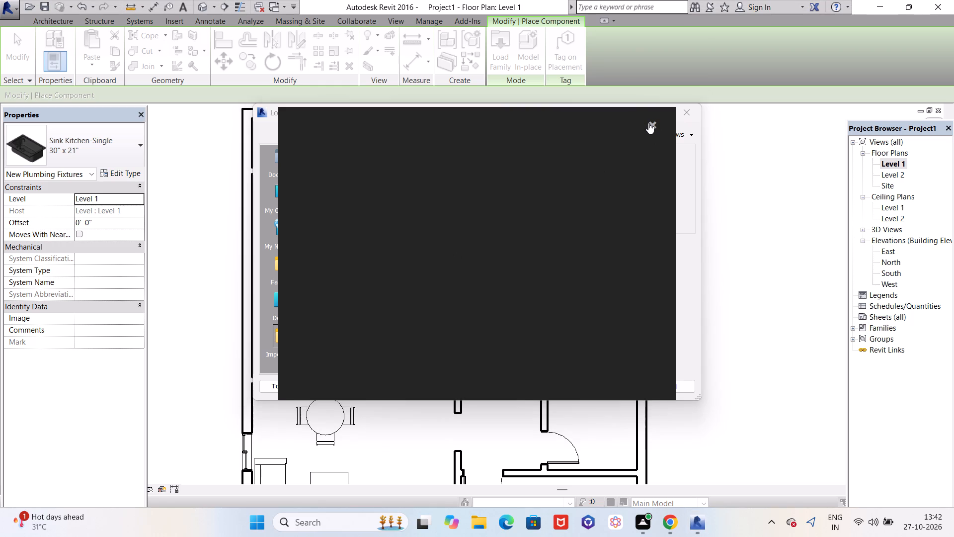
{"action": "double_click", "coordinate": [446, 258]}
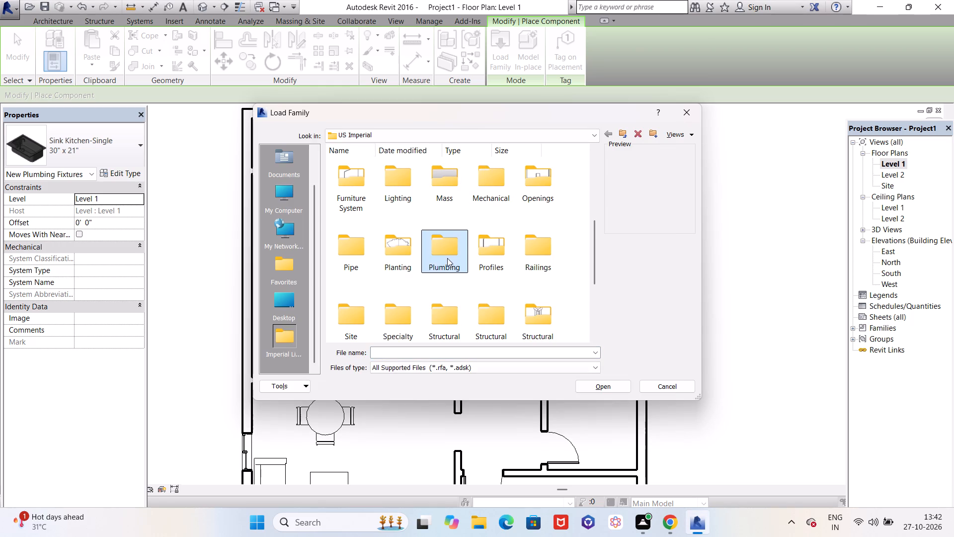
{"action": "double_click", "coordinate": [449, 240]}
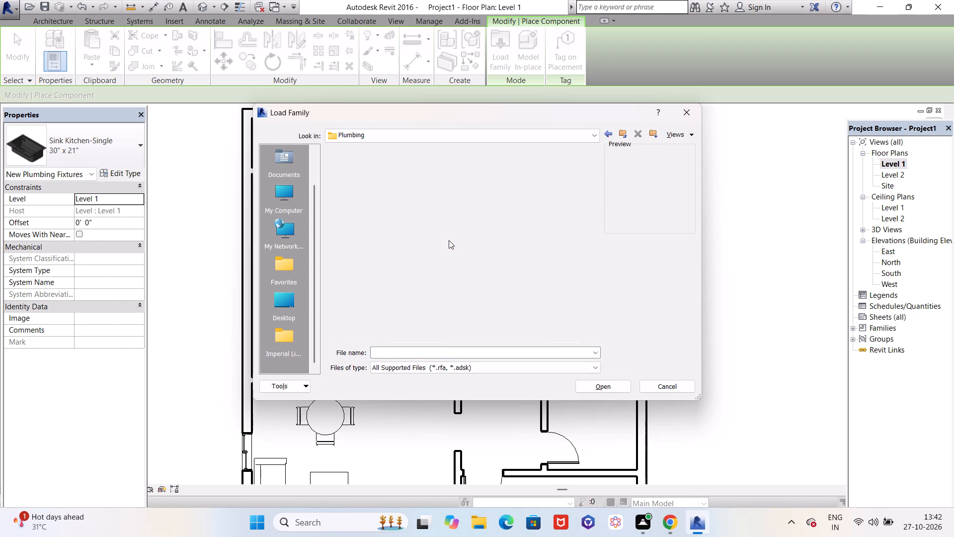
{"action": "double_click", "coordinate": [358, 179]}
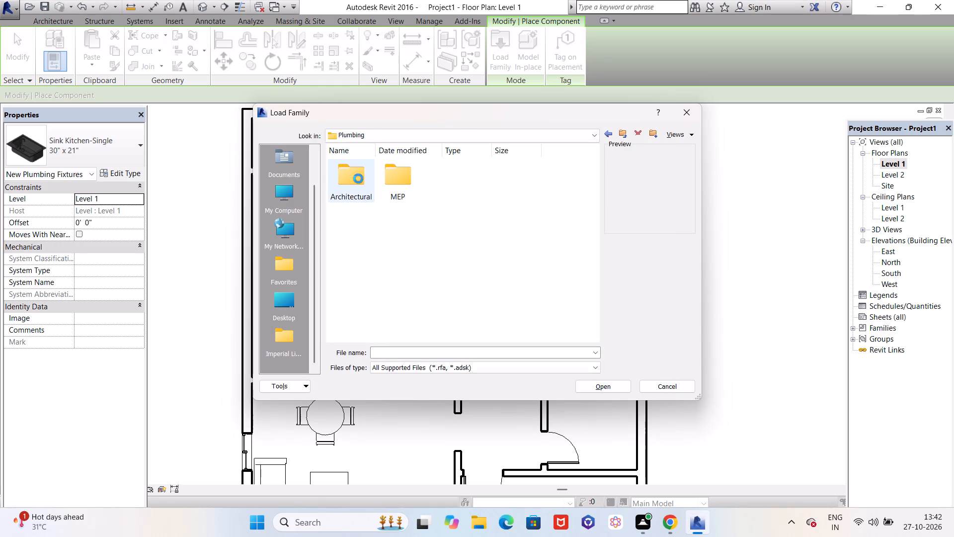
{"action": "double_click", "coordinate": [353, 181]}
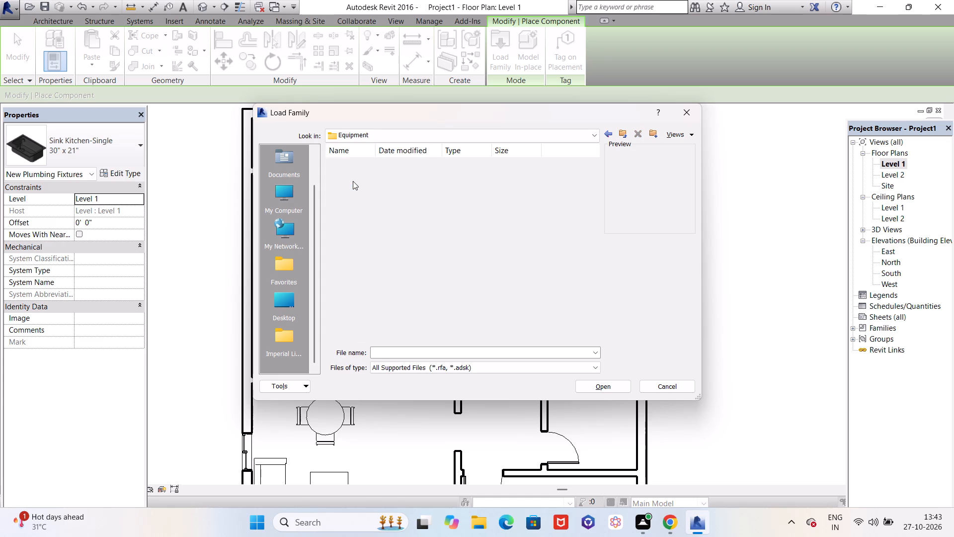
{"action": "double_click", "coordinate": [353, 181]}
{"action": "left_click", "coordinate": [607, 133]}
{"action": "left_click", "coordinate": [607, 133]}
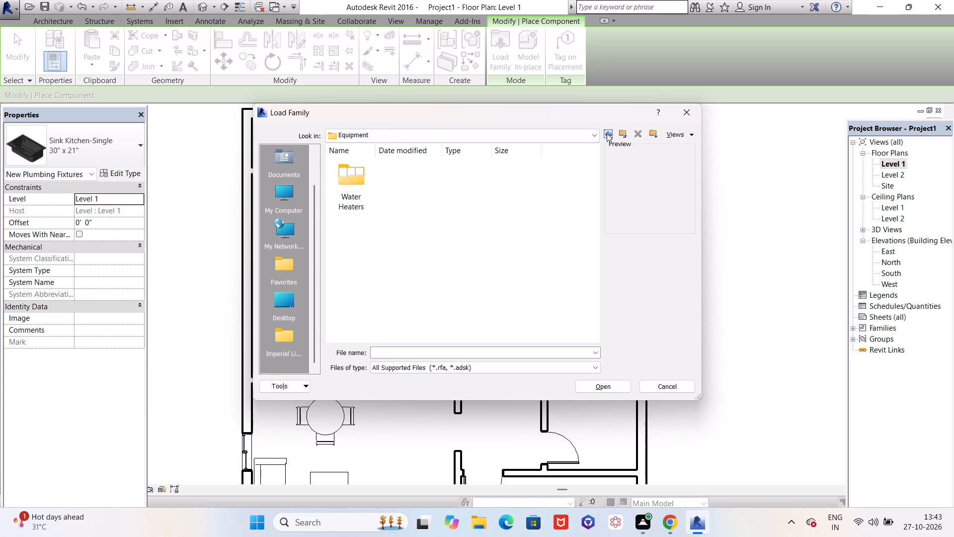
{"action": "double_click", "coordinate": [400, 185]}
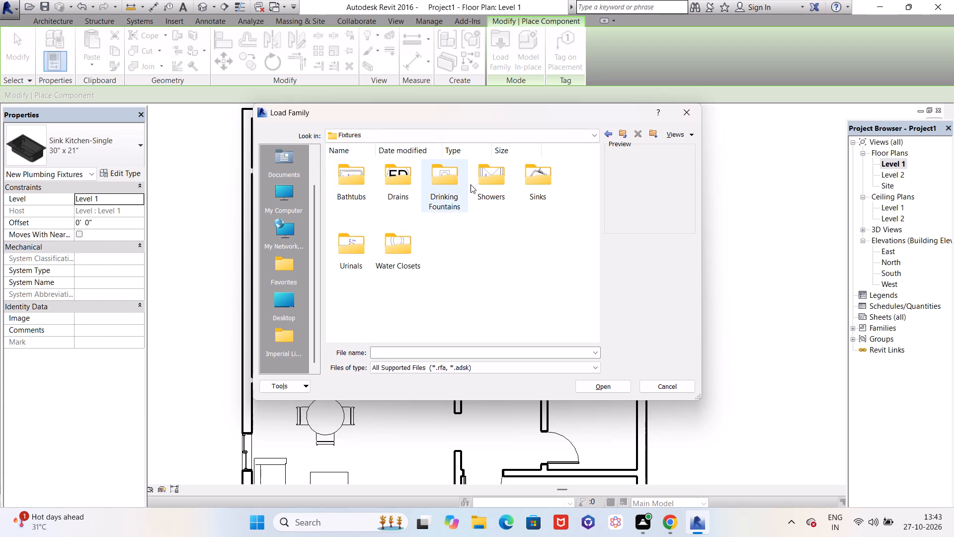
{"action": "double_click", "coordinate": [549, 176]}
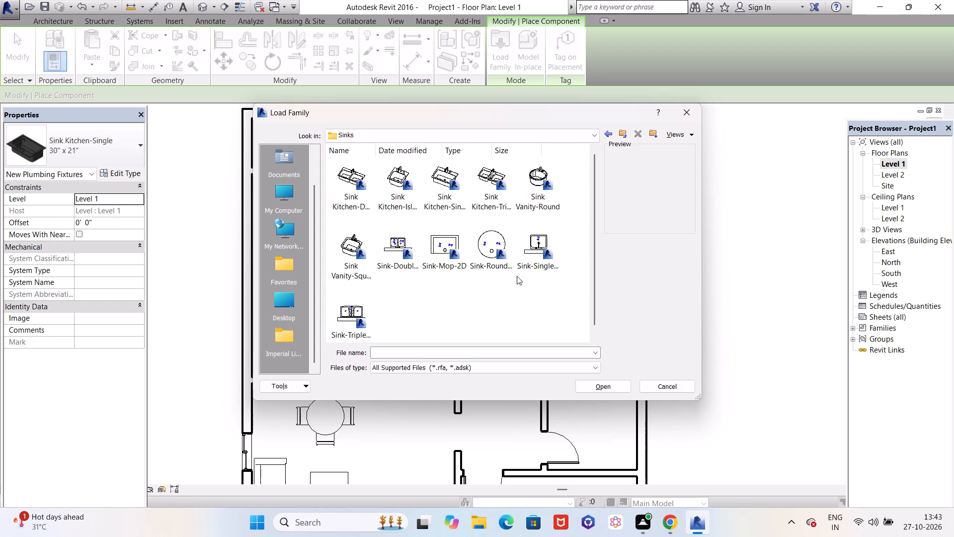
{"action": "left_click", "coordinate": [538, 257]}
{"action": "left_click", "coordinate": [598, 388]}
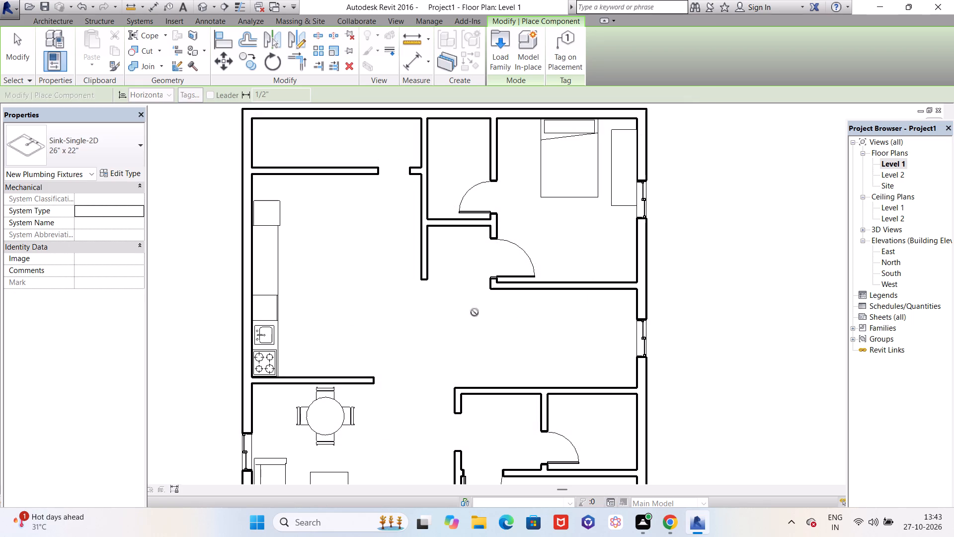
Place a 26" x 22" Sink-Single-2D on the small northern bathroom's west wall, about 2'-2" from the south wall's centerline.
{"action": "scroll", "coordinate": [430, 204], "scroll_direction": "up", "scroll_amount": 7}
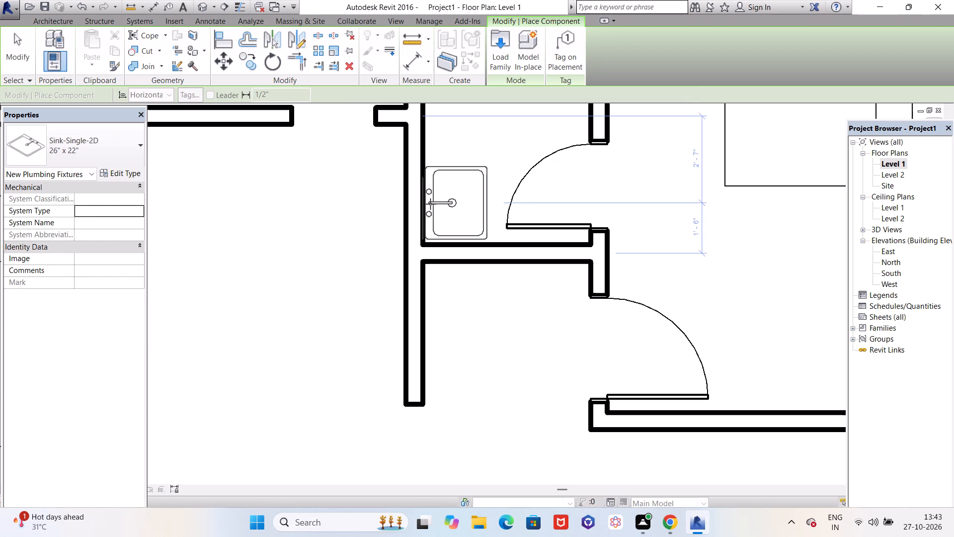
{"action": "scroll", "coordinate": [430, 204], "scroll_direction": "up", "scroll_amount": 2}
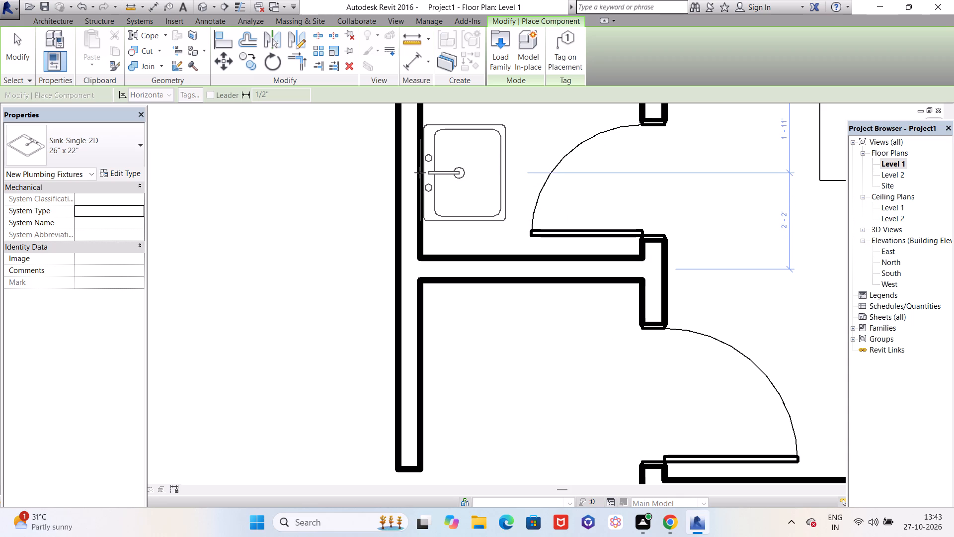
{"action": "left_click", "coordinate": [420, 173]}
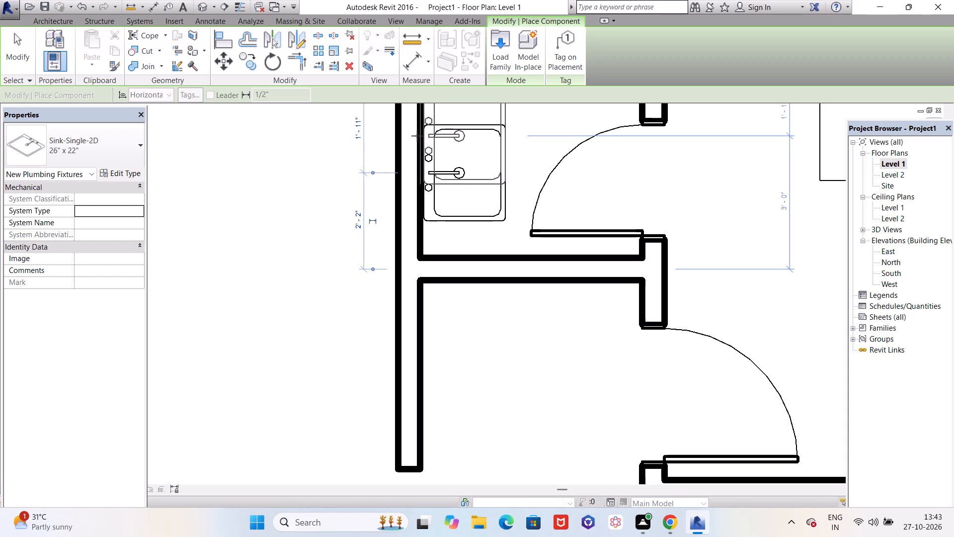
Examine the northern bathroom's new sink and the furnished house in the 3D view.
{"action": "left_click", "coordinate": [203, 6]}
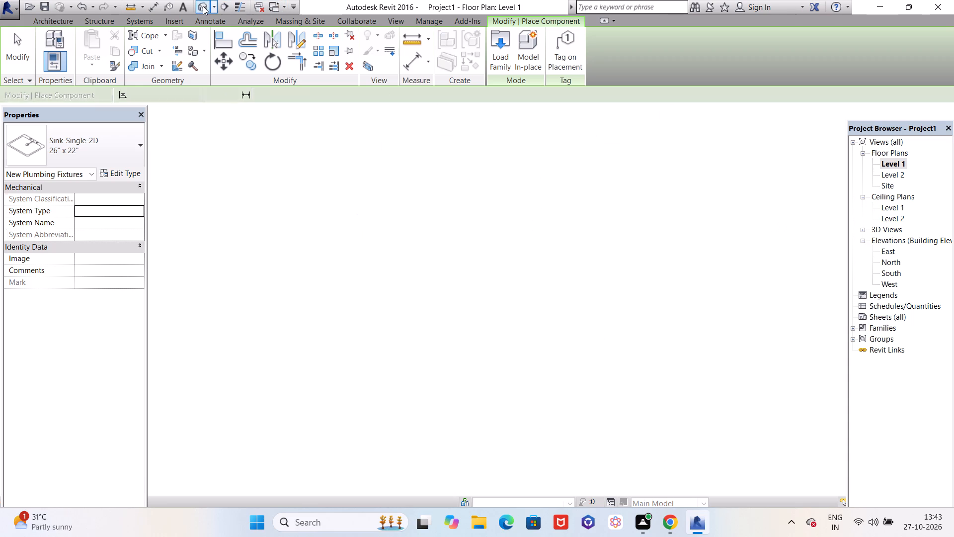
{"action": "scroll", "coordinate": [485, 330], "scroll_direction": "up", "scroll_amount": 2}
{"action": "scroll", "coordinate": [510, 410], "scroll_direction": "up", "scroll_amount": 5}
{"action": "scroll", "coordinate": [634, 364], "scroll_direction": "up", "scroll_amount": 10}
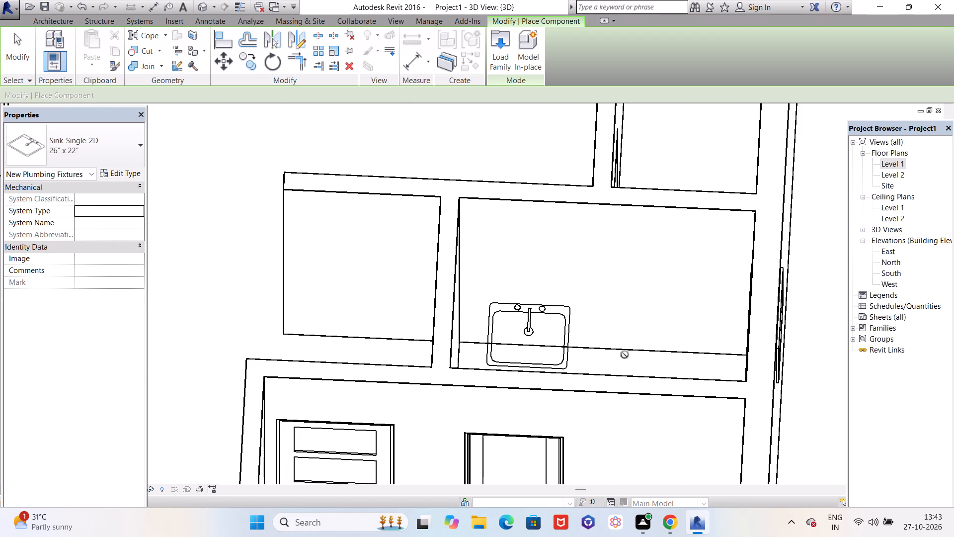
{"action": "scroll", "coordinate": [628, 354], "scroll_direction": "up", "scroll_amount": 1, "text": "shift"}
{"action": "middle_click_drag", "start_coordinate": [628, 354], "coordinate": [606, 297], "text": "shift"}
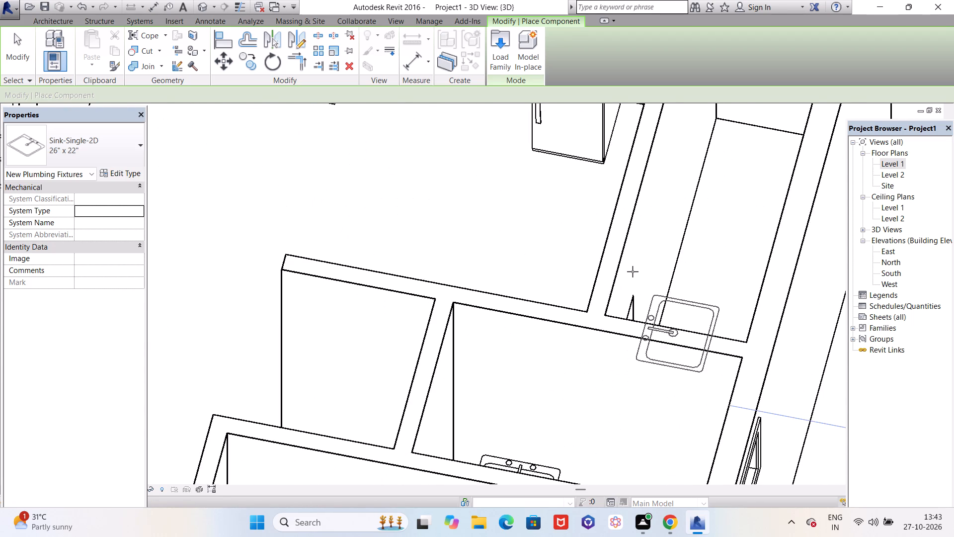
{"action": "scroll", "coordinate": [633, 271], "scroll_direction": "down", "scroll_amount": 11}
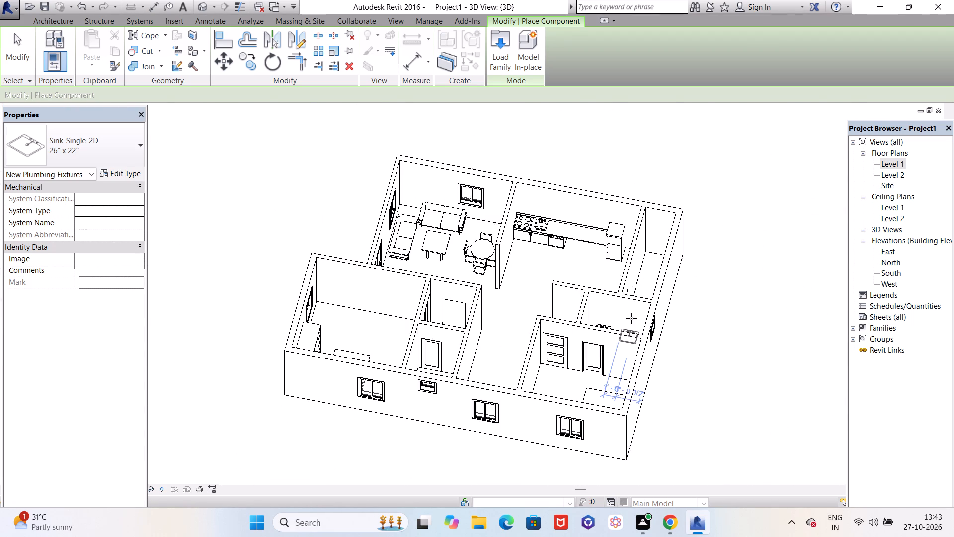
{"action": "middle_click_drag", "start_coordinate": [631, 318], "coordinate": [451, 276], "text": "shift"}
{"action": "scroll", "coordinate": [430, 297], "scroll_direction": "up", "scroll_amount": 3}
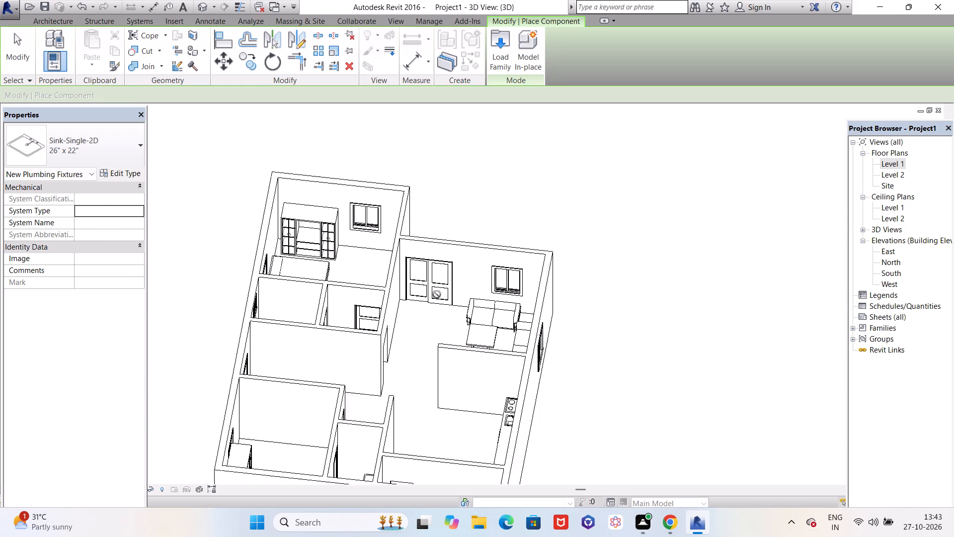
{"action": "scroll", "coordinate": [437, 294], "scroll_direction": "up", "scroll_amount": 1}
{"action": "scroll", "coordinate": [465, 280], "scroll_direction": "down", "scroll_amount": 12}
{"action": "middle_click_drag", "start_coordinate": [418, 333], "coordinate": [531, 431], "text": "shift"}
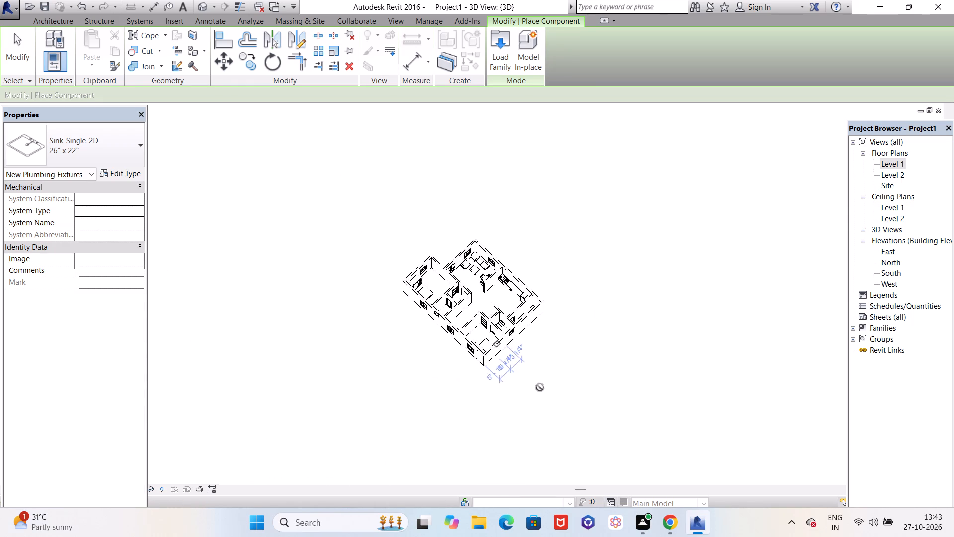
{"action": "scroll", "coordinate": [516, 339], "scroll_direction": "up", "scroll_amount": 6}
{"action": "scroll", "coordinate": [484, 311], "scroll_direction": "up", "scroll_amount": 19}
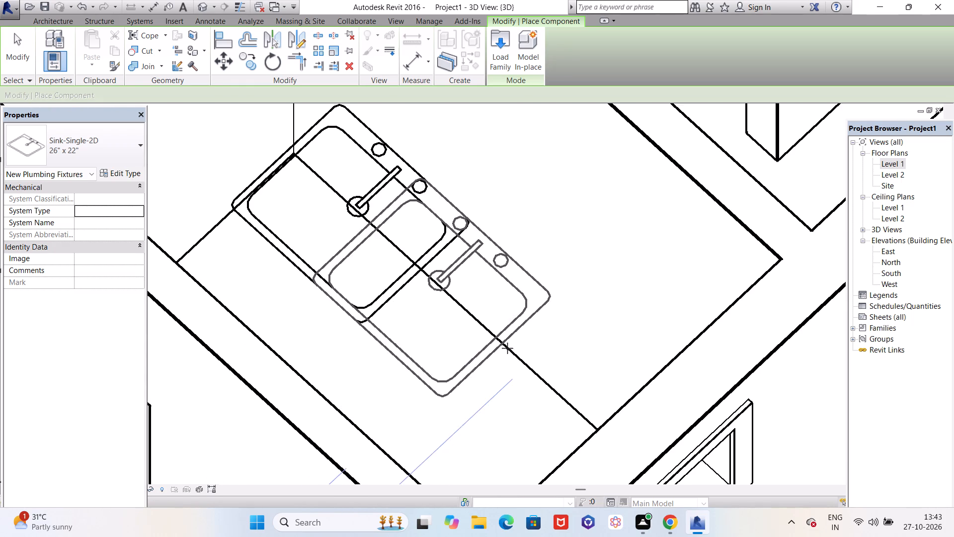
Examine the small northern bathroom's sink and the rest of the furnished house from several angles in the 3D view.
{"action": "middle_click_drag", "start_coordinate": [519, 361], "coordinate": [543, 300], "text": "shift"}
{"action": "scroll", "coordinate": [544, 305], "scroll_direction": "down", "scroll_amount": 13}
{"action": "scroll", "coordinate": [596, 203], "scroll_direction": "up", "scroll_amount": 4}
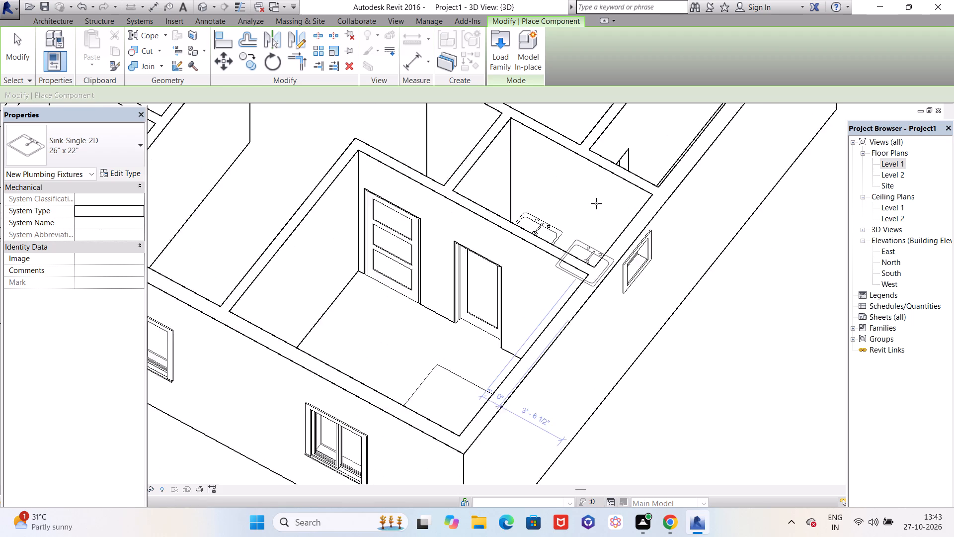
{"action": "scroll", "coordinate": [603, 213], "scroll_direction": "up", "scroll_amount": 4}
{"action": "scroll", "coordinate": [586, 248], "scroll_direction": "down", "scroll_amount": 4}
{"action": "middle_click_drag", "start_coordinate": [737, 350], "coordinate": [692, 350], "text": "shift"}
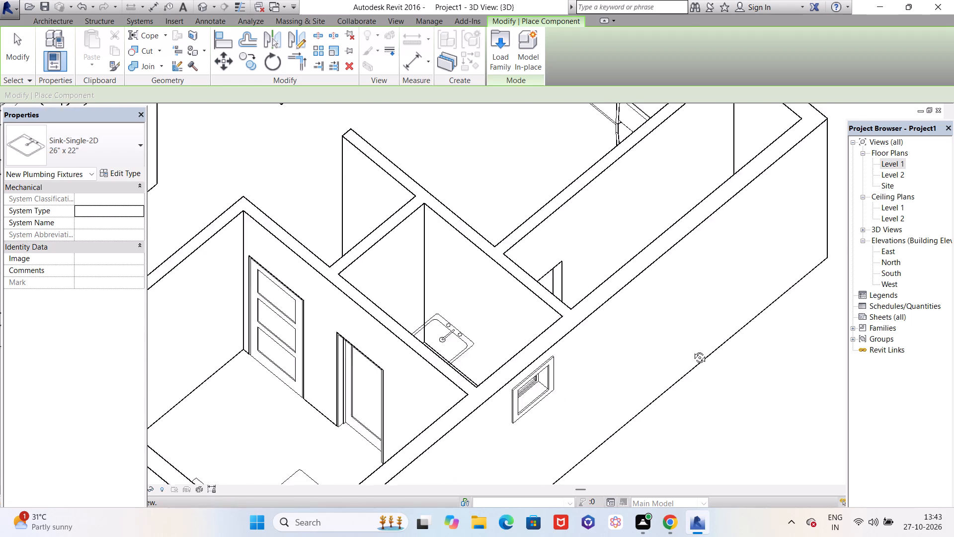
{"action": "middle_click_drag", "start_coordinate": [692, 350], "coordinate": [704, 348], "text": "shift"}
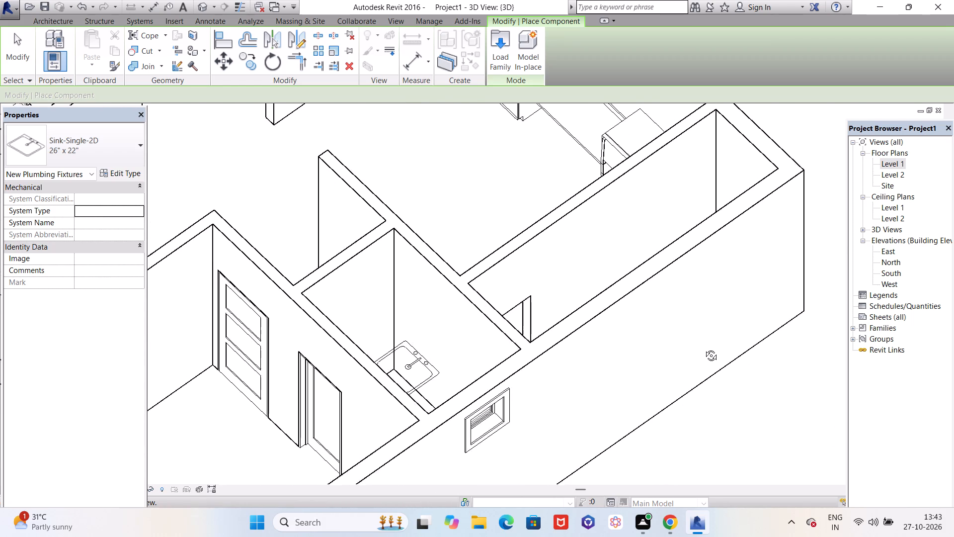
{"action": "middle_click_drag", "start_coordinate": [704, 348], "coordinate": [804, 359], "text": "shift"}
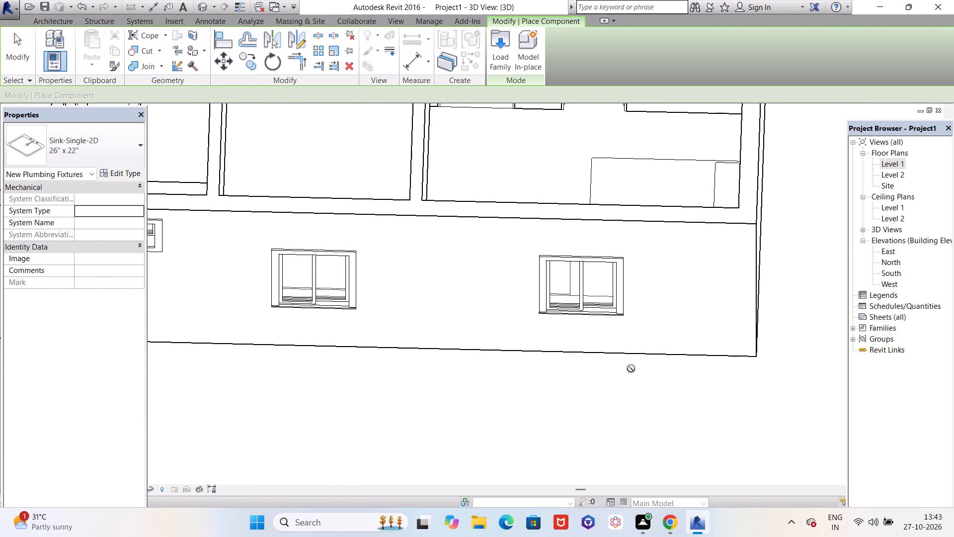
{"action": "scroll", "coordinate": [615, 380], "scroll_direction": "down", "scroll_amount": 11}
{"action": "middle_click_drag", "start_coordinate": [429, 354], "coordinate": [525, 379], "text": "shift"}
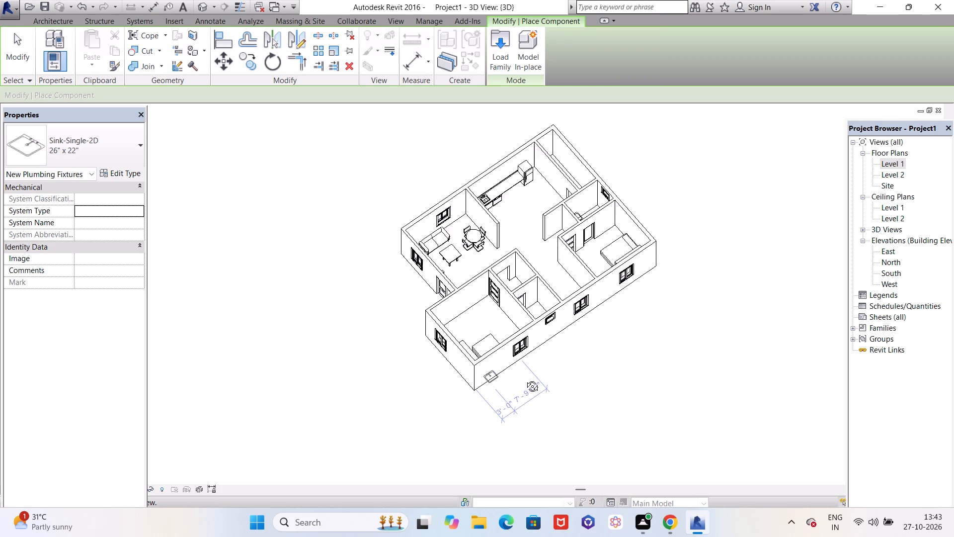
{"action": "middle_click_drag", "start_coordinate": [525, 379], "coordinate": [584, 391], "text": "shift"}
{"action": "scroll", "coordinate": [540, 155], "scroll_direction": "up", "scroll_amount": 16}
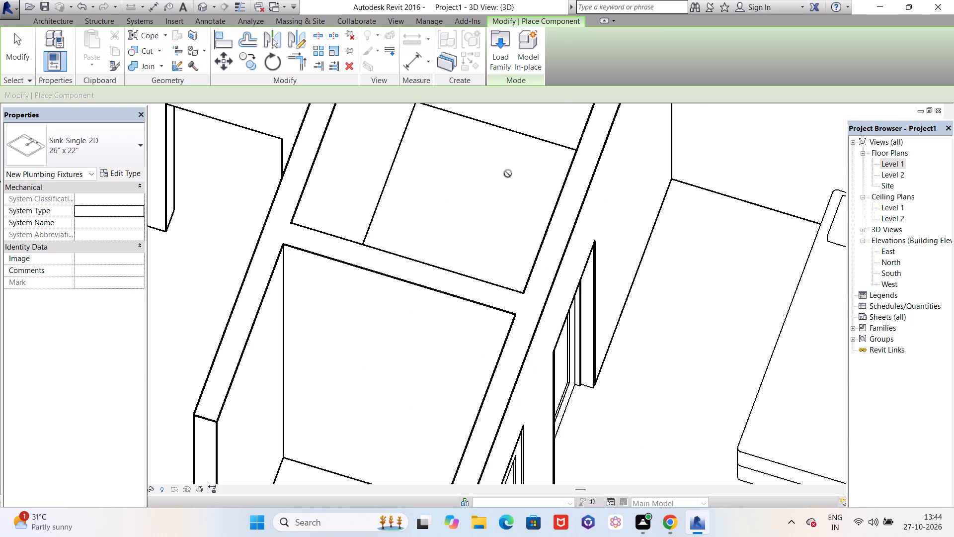
{"action": "middle_click_drag", "start_coordinate": [506, 183], "coordinate": [462, 218], "text": "shift"}
{"action": "scroll", "coordinate": [462, 223], "scroll_direction": "down", "scroll_amount": 11}
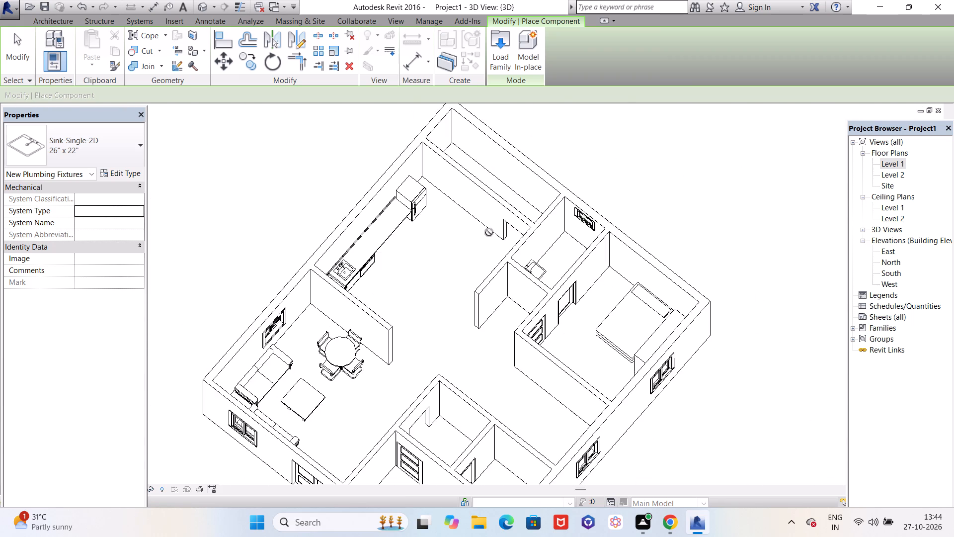
{"action": "middle_click_drag", "start_coordinate": [690, 188], "coordinate": [604, 204], "text": "shift"}
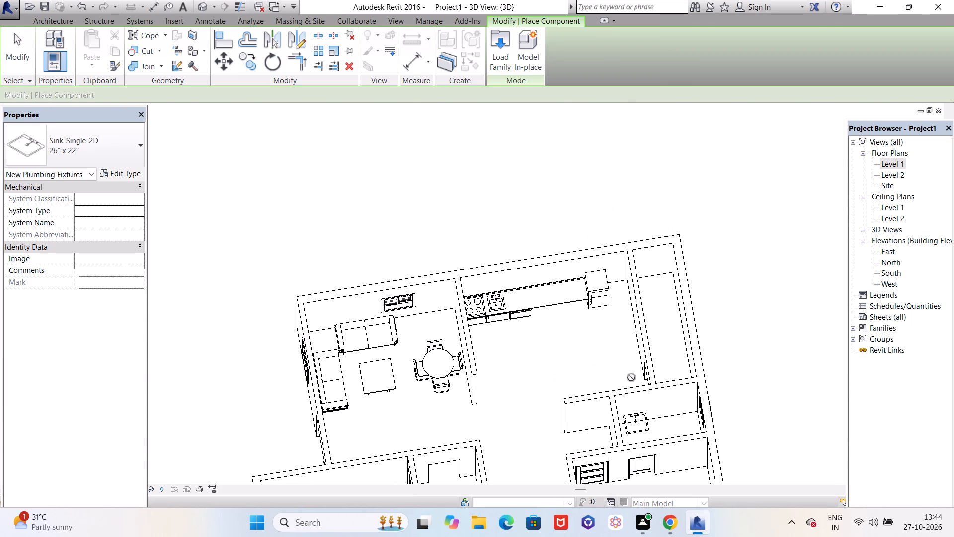
{"action": "scroll", "coordinate": [632, 398], "scroll_direction": "up", "scroll_amount": 6}
{"action": "scroll", "coordinate": [657, 448], "scroll_direction": "up", "scroll_amount": 6}
{"action": "scroll", "coordinate": [603, 329], "scroll_direction": "down", "scroll_amount": 5}
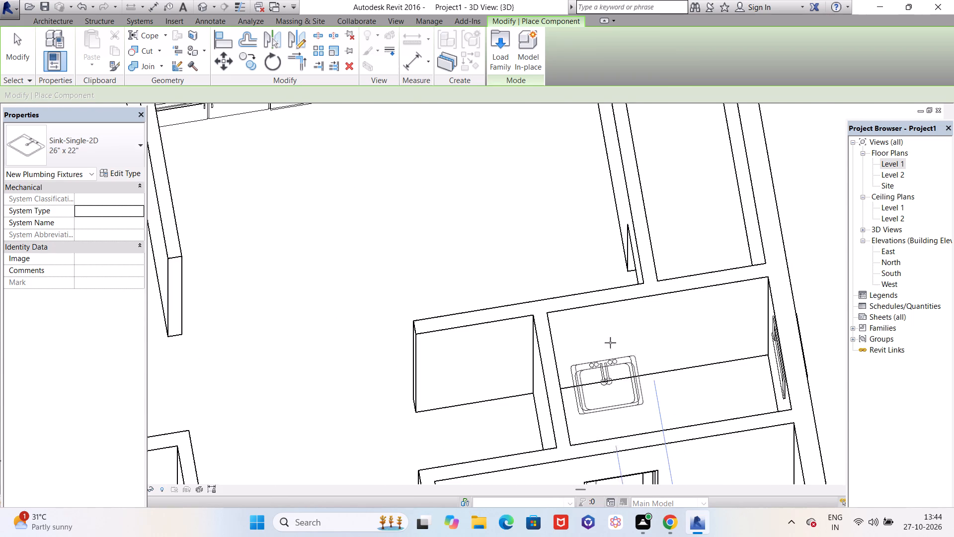
{"action": "scroll", "coordinate": [615, 354], "scroll_direction": "down", "scroll_amount": 3}
{"action": "scroll", "coordinate": [627, 395], "scroll_direction": "up", "scroll_amount": 19}
{"action": "scroll", "coordinate": [627, 395], "scroll_direction": "up", "scroll_amount": 6}
{"action": "scroll", "coordinate": [627, 395], "scroll_direction": "down", "scroll_amount": 2}
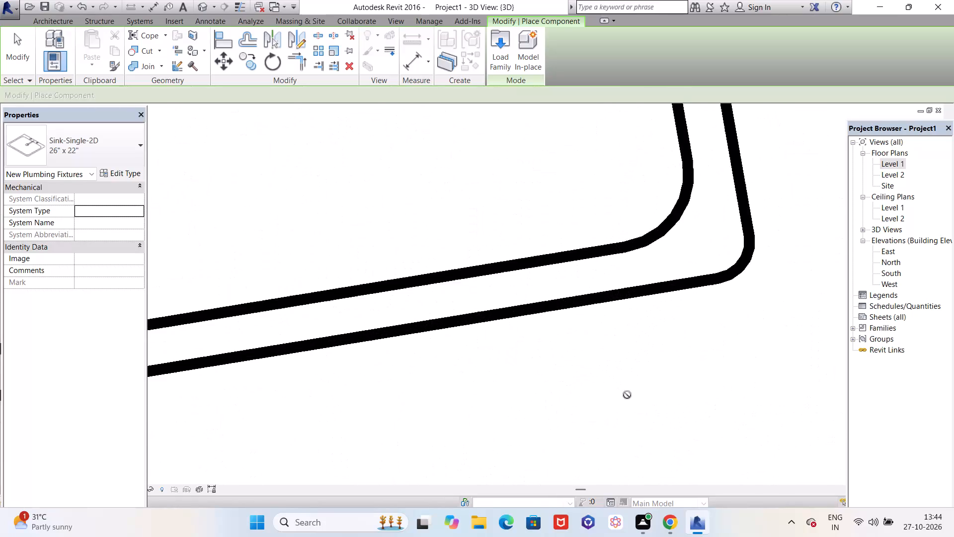
{"action": "scroll", "coordinate": [627, 395], "scroll_direction": "down", "scroll_amount": 15}
{"action": "scroll", "coordinate": [627, 395], "scroll_direction": "down", "scroll_amount": 6}
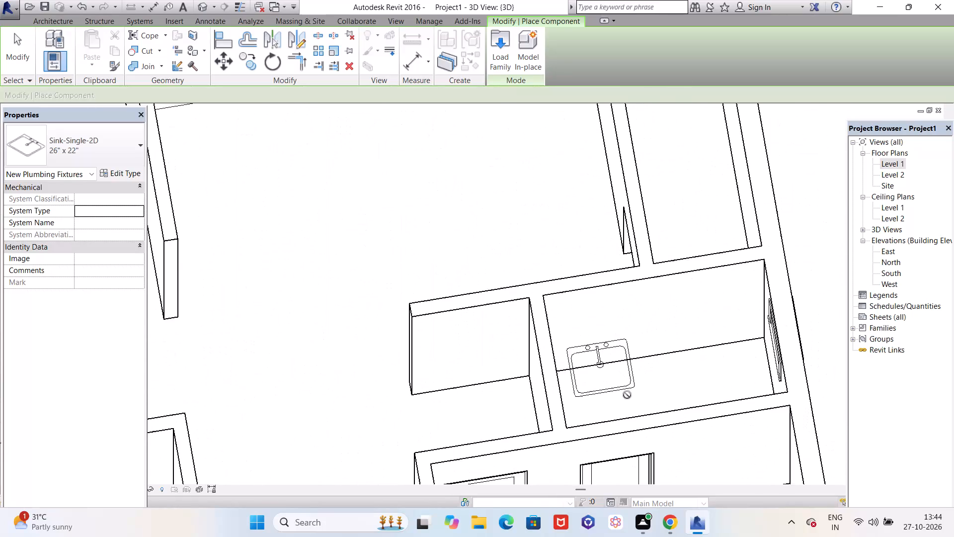
{"action": "scroll", "coordinate": [627, 395], "scroll_direction": "down", "scroll_amount": 10}
{"action": "key", "text": "Escape"}
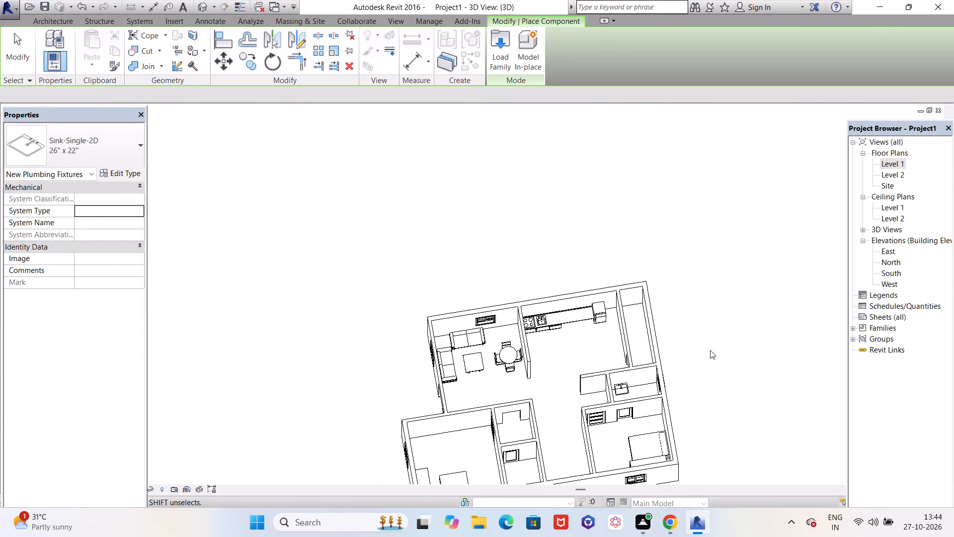
Delete the Sink-Single-2D from the small northern bathroom in the Level 1 floor plan.
{"action": "left_click", "coordinate": [883, 165]}
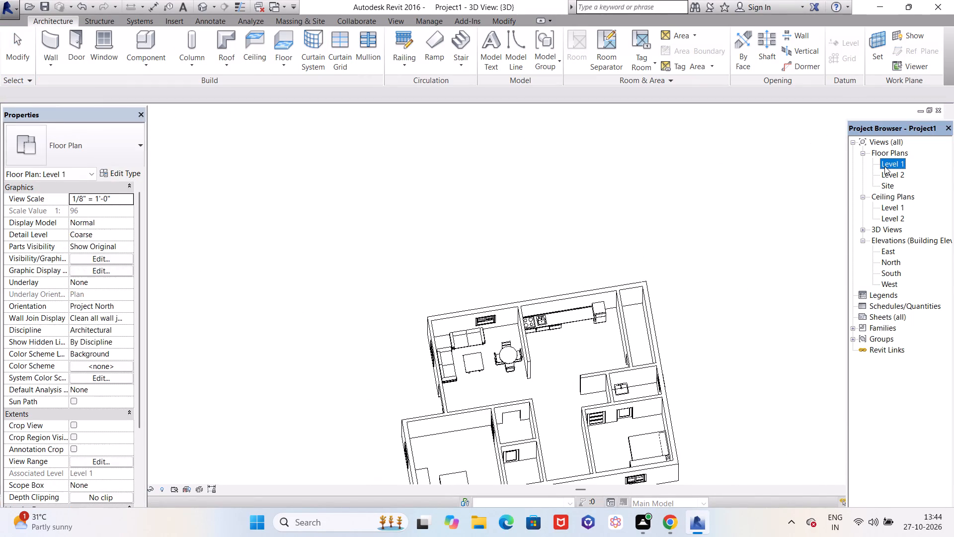
{"action": "left_click", "coordinate": [884, 166]}
{"action": "left_click", "coordinate": [507, 181]}
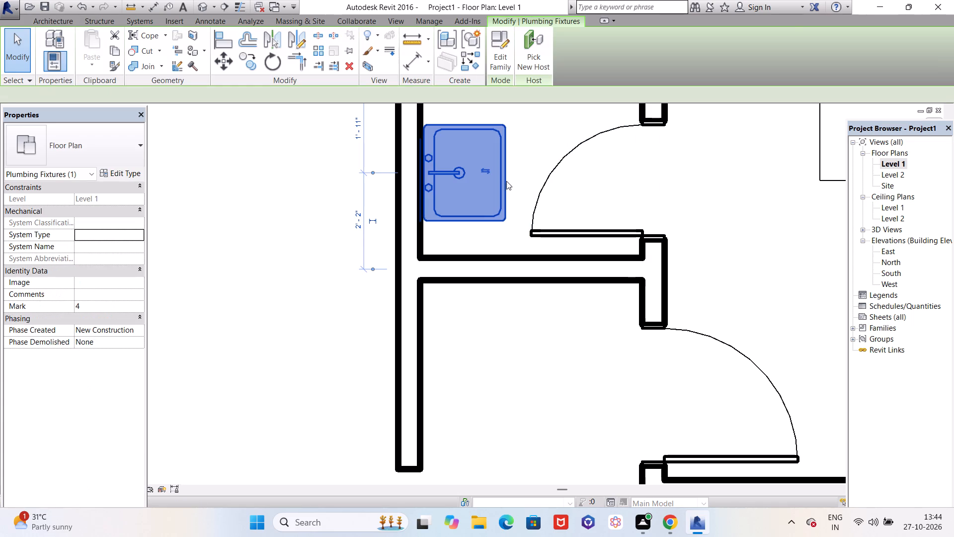
{"action": "key", "text": "Delete"}
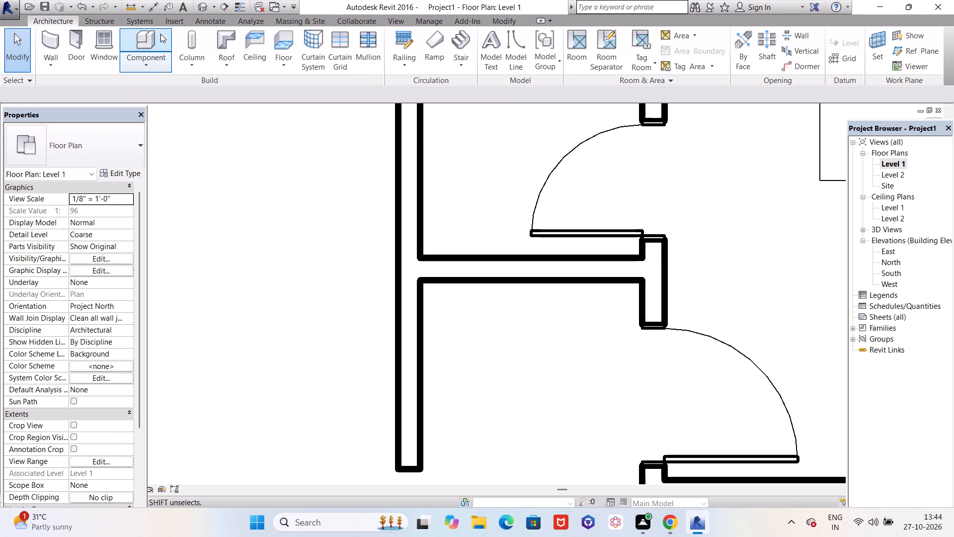
Load the Sink Vanity-Square family from the US Imperial library's Plumbing, Architectural, Fixtures, Sinks folder.
{"action": "left_click", "coordinate": [151, 33]}
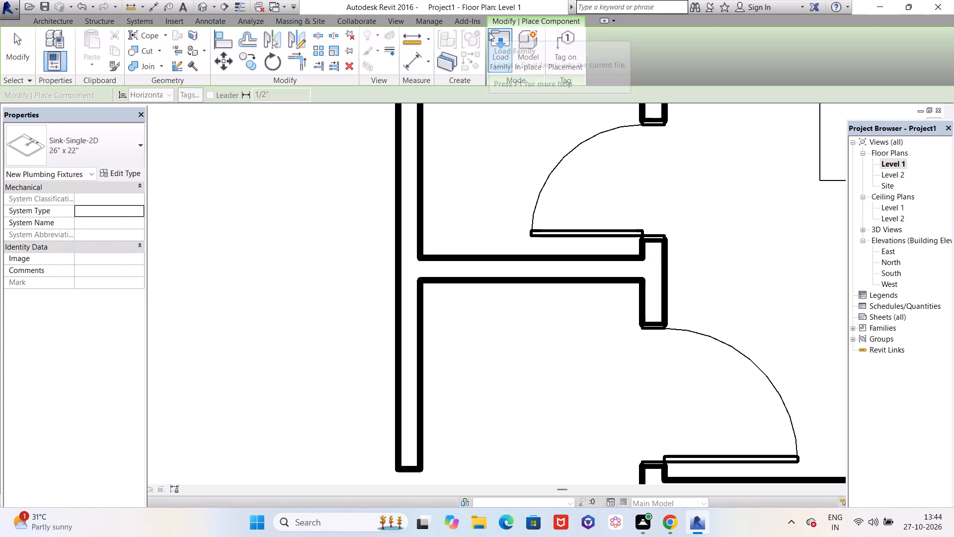
{"action": "left_click", "coordinate": [493, 33]}
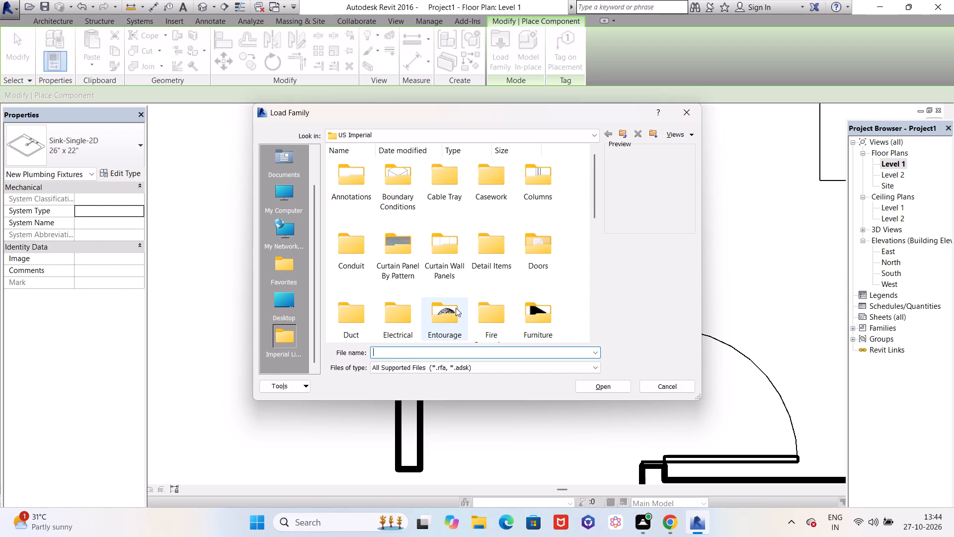
{"action": "scroll", "coordinate": [465, 294], "scroll_direction": "down", "scroll_amount": 2}
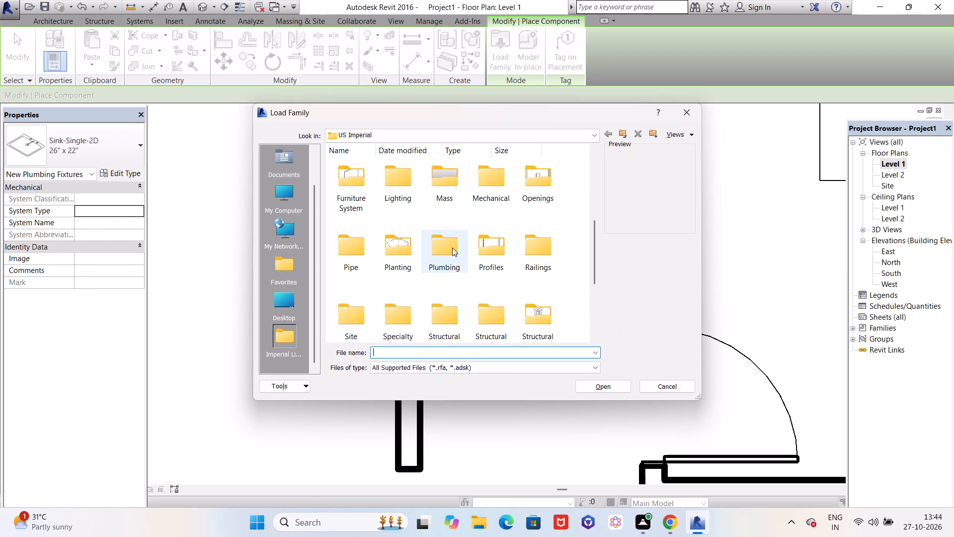
{"action": "double_click", "coordinate": [452, 248]}
{"action": "double_click", "coordinate": [361, 180]}
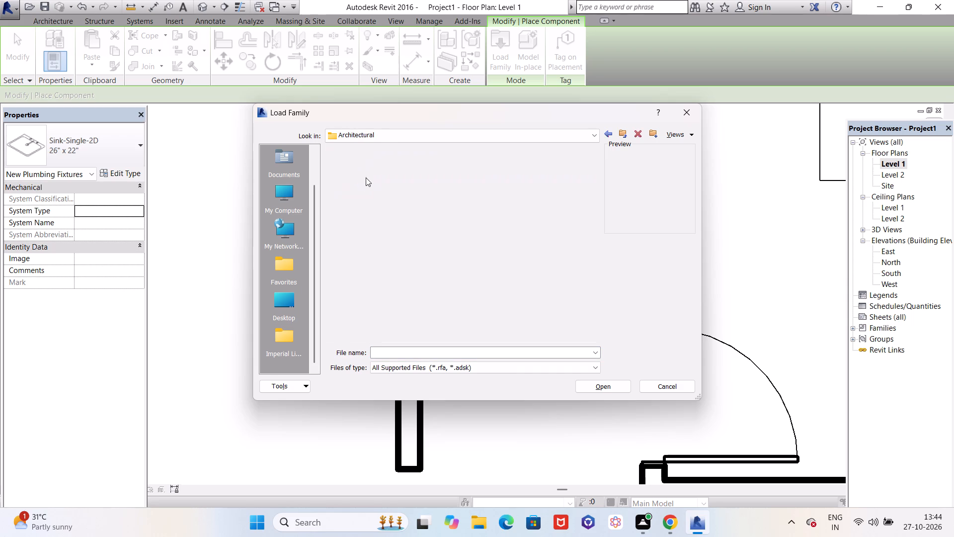
{"action": "double_click", "coordinate": [402, 181]}
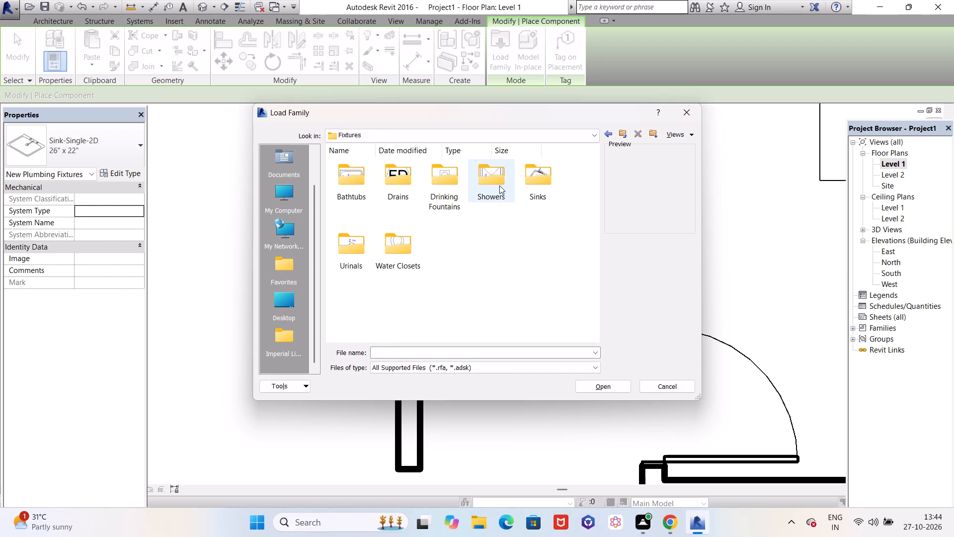
{"action": "double_click", "coordinate": [531, 178]}
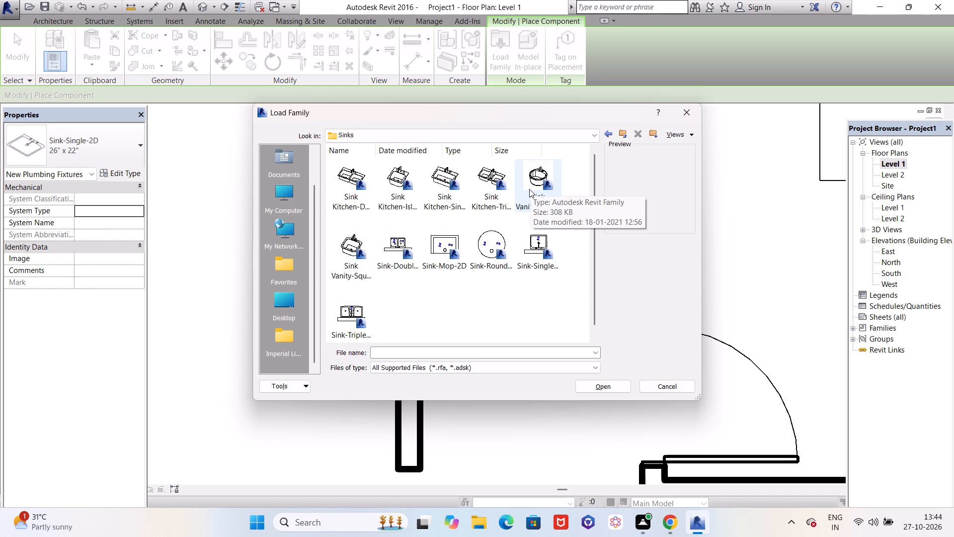
{"action": "left_click", "coordinate": [534, 254]}
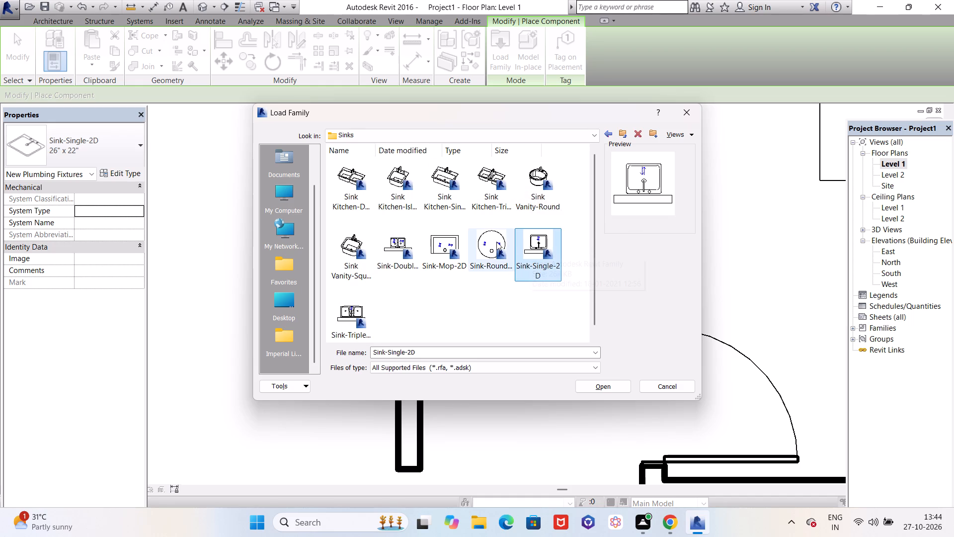
{"action": "left_click", "coordinate": [342, 304]}
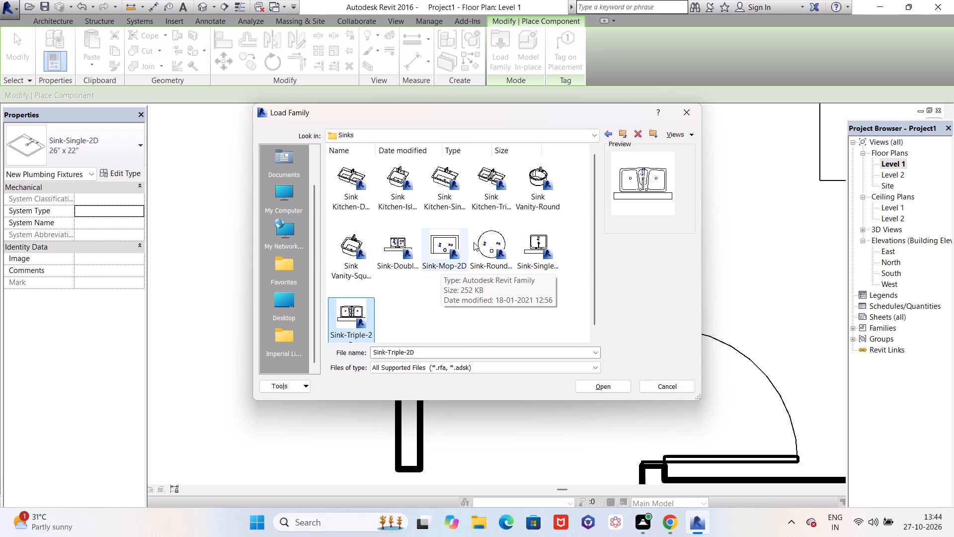
{"action": "left_click", "coordinate": [349, 241]}
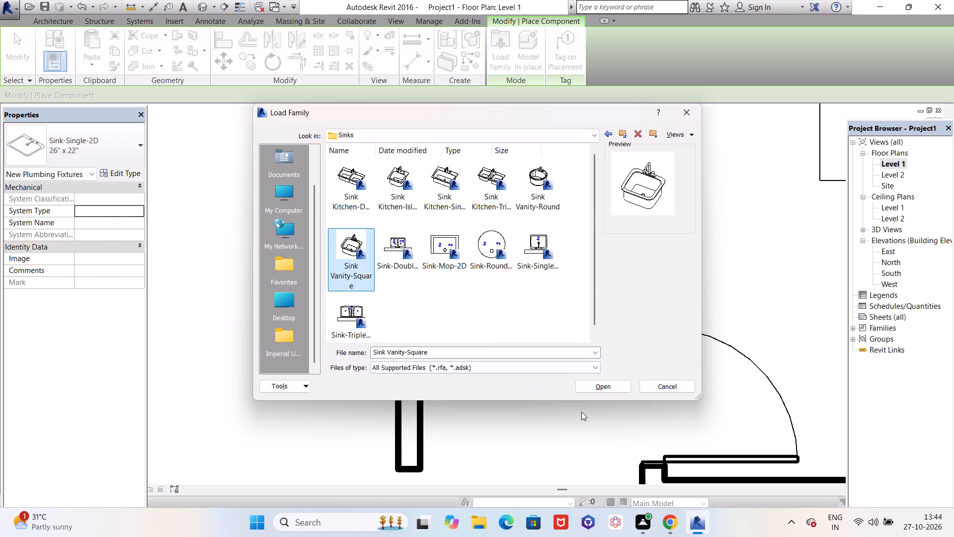
{"action": "left_click", "coordinate": [611, 390]}
Place a 20" x 18" Sink Vanity-Square against the small northern bathroom's west wall, with its faucet side toward the wall.
{"action": "scroll", "coordinate": [567, 383], "scroll_direction": "down", "scroll_amount": 2}
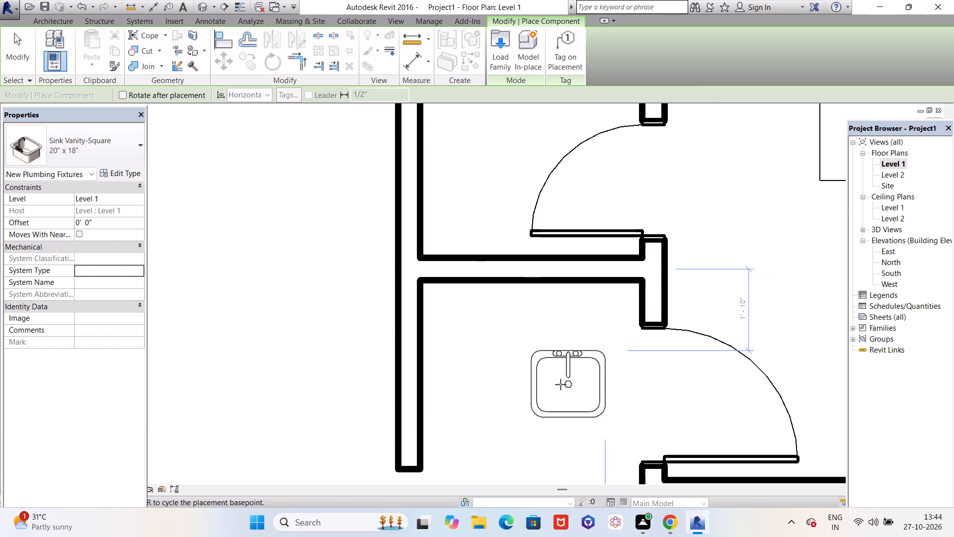
{"action": "scroll", "coordinate": [560, 384], "scroll_direction": "down", "scroll_amount": 4}
{"action": "scroll", "coordinate": [529, 305], "scroll_direction": "up", "scroll_amount": 5}
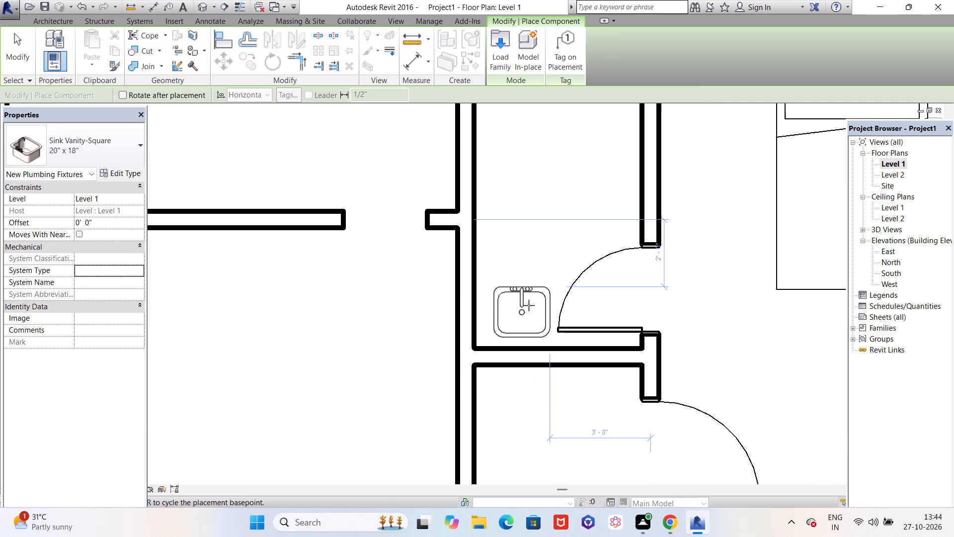
{"action": "key", "text": "space"}
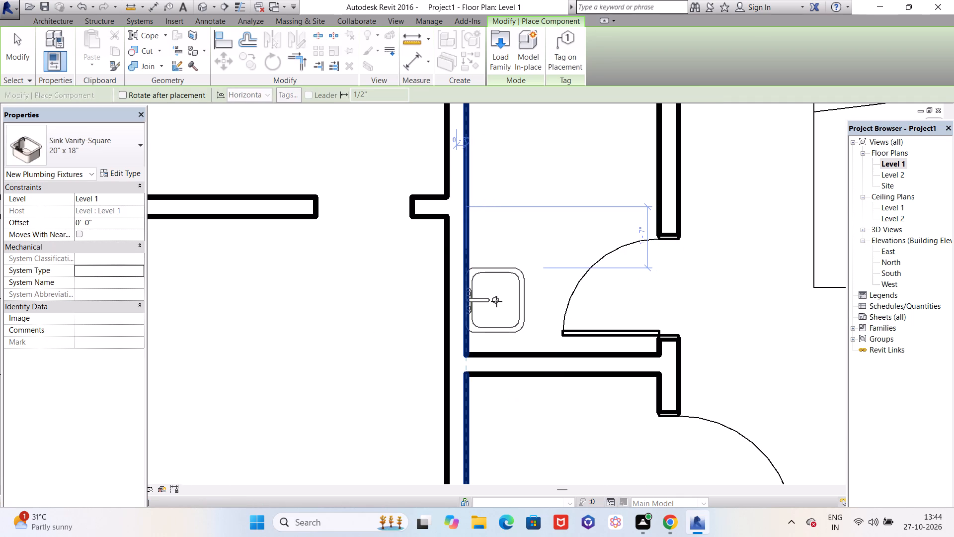
{"action": "scroll", "coordinate": [496, 301], "scroll_direction": "up", "scroll_amount": 4}
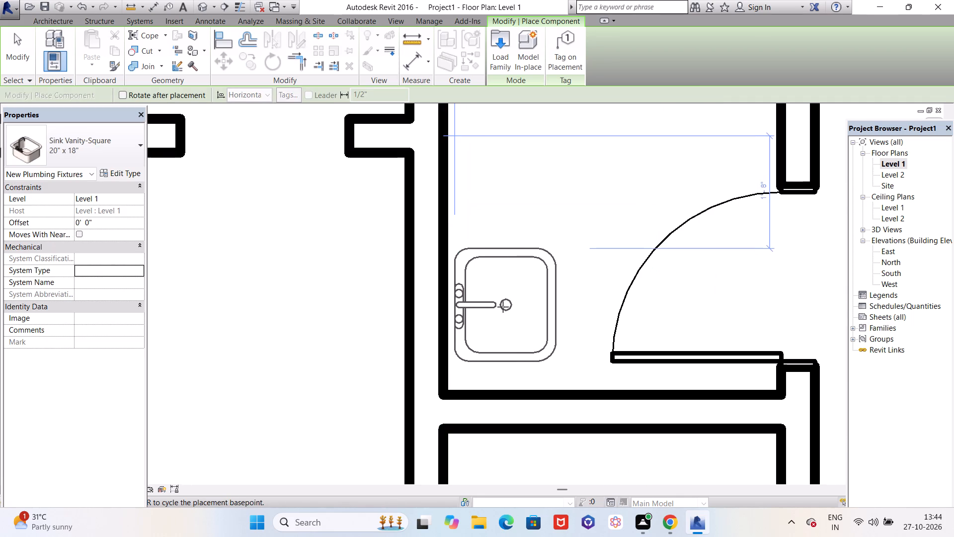
{"action": "scroll", "coordinate": [499, 308], "scroll_direction": "up", "scroll_amount": 3}
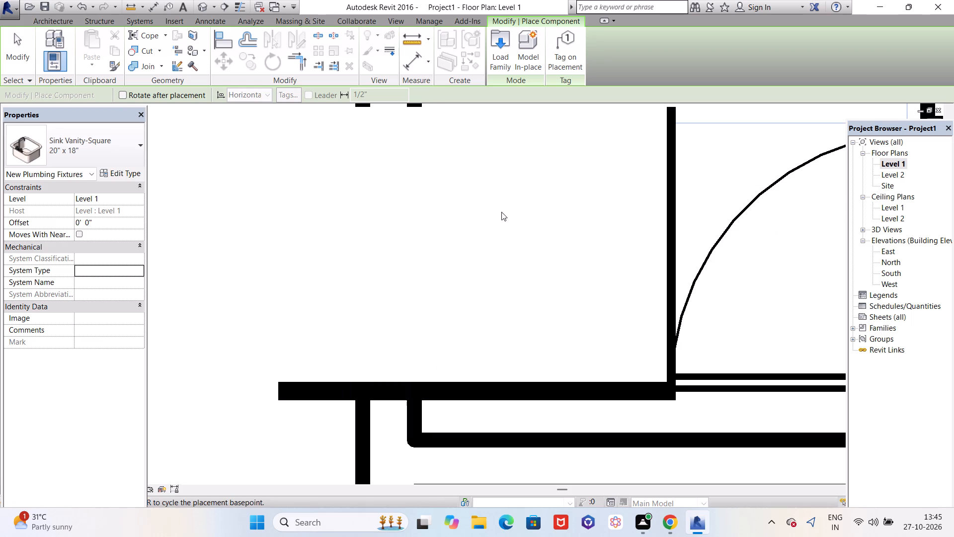
{"action": "left_click", "coordinate": [652, 122]}
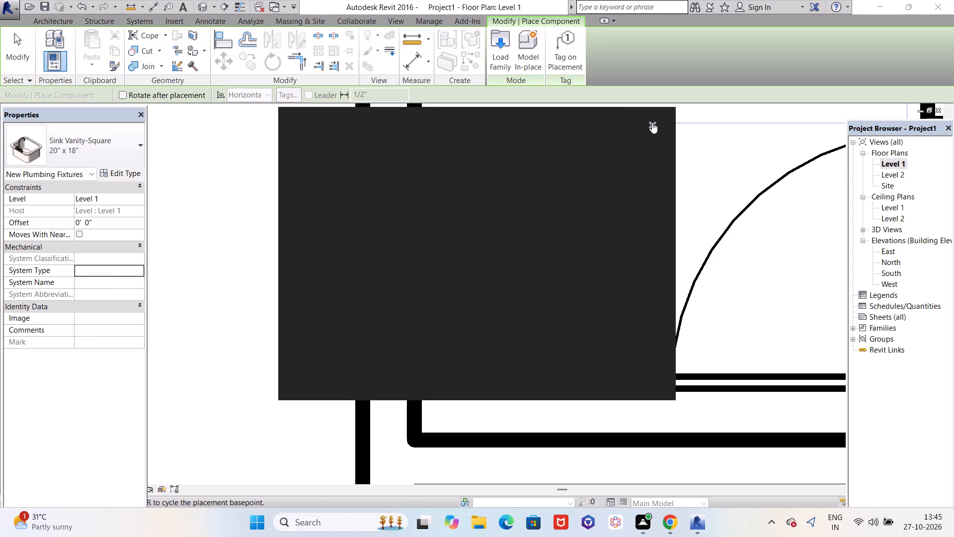
{"action": "left_click", "coordinate": [652, 122]}
{"action": "scroll", "coordinate": [607, 201], "scroll_direction": "down", "scroll_amount": 11}
{"action": "scroll", "coordinate": [598, 206], "scroll_direction": "up", "scroll_amount": 4}
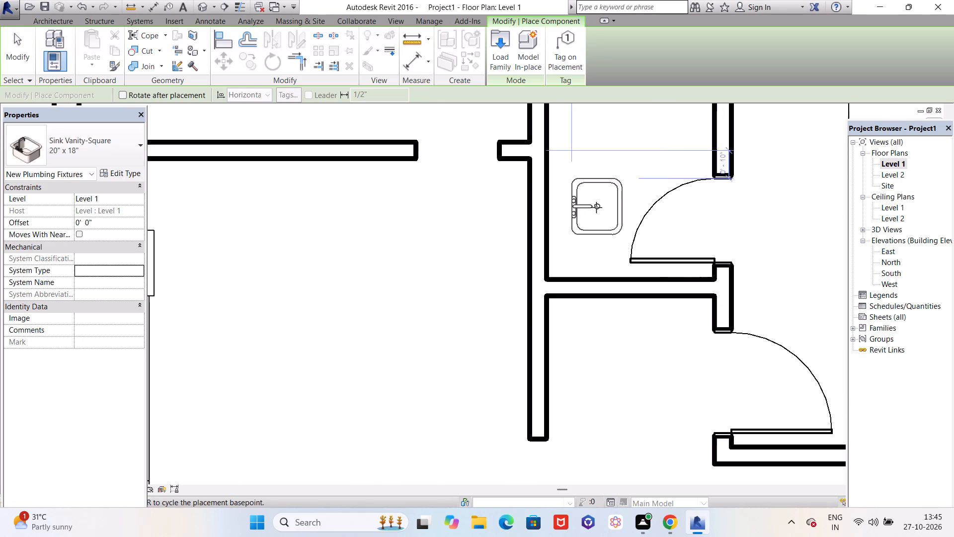
{"action": "scroll", "coordinate": [572, 214], "scroll_direction": "up", "scroll_amount": 8}
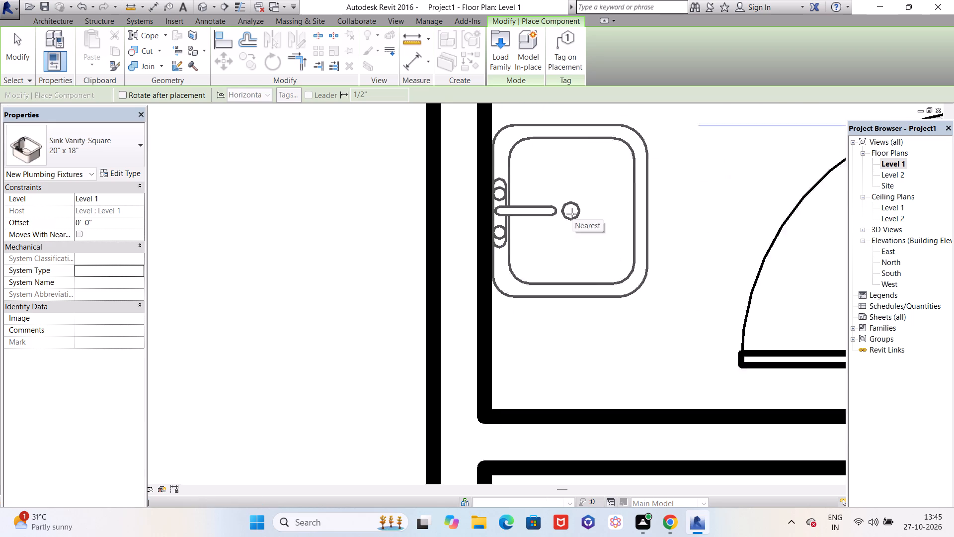
{"action": "scroll", "coordinate": [572, 214], "scroll_direction": "up", "scroll_amount": 1}
{"action": "left_click", "coordinate": [572, 214]}
Place a 20" x 18" Sink Vanity-Square against the small southern bathroom's north wall, with its faucet side toward the wall.
{"action": "scroll", "coordinate": [572, 214], "scroll_direction": "down", "scroll_amount": 5}
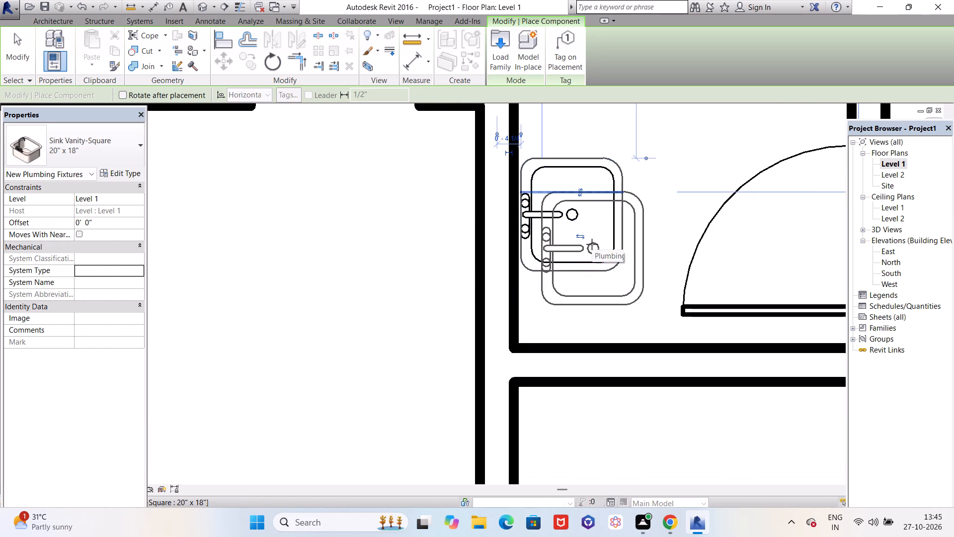
{"action": "scroll", "coordinate": [521, 183], "scroll_direction": "down", "scroll_amount": 16}
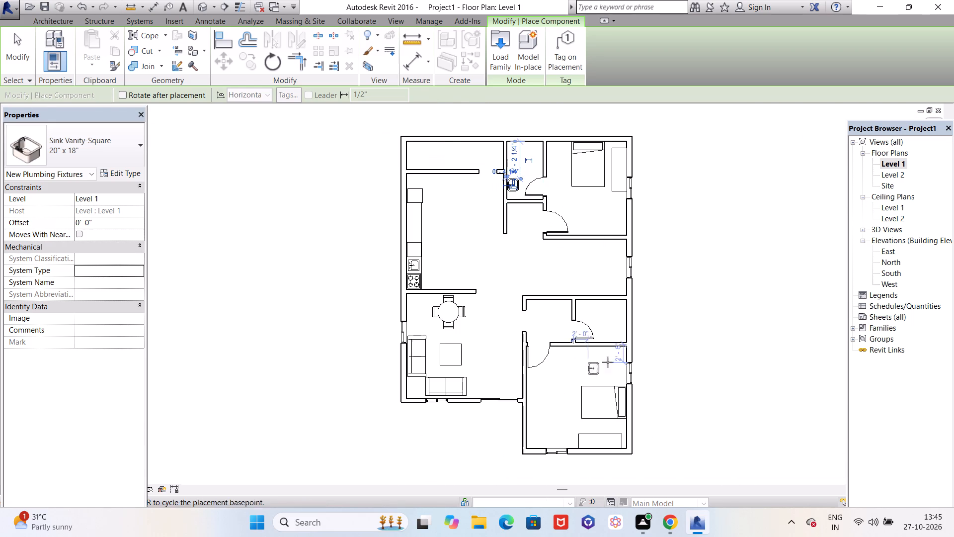
{"action": "scroll", "coordinate": [626, 349], "scroll_direction": "up", "scroll_amount": 5}
{"action": "scroll", "coordinate": [569, 312], "scroll_direction": "up", "scroll_amount": 5}
{"action": "key", "text": "space"}
{"action": "key", "text": "space"}
{"action": "key", "text": "space"}
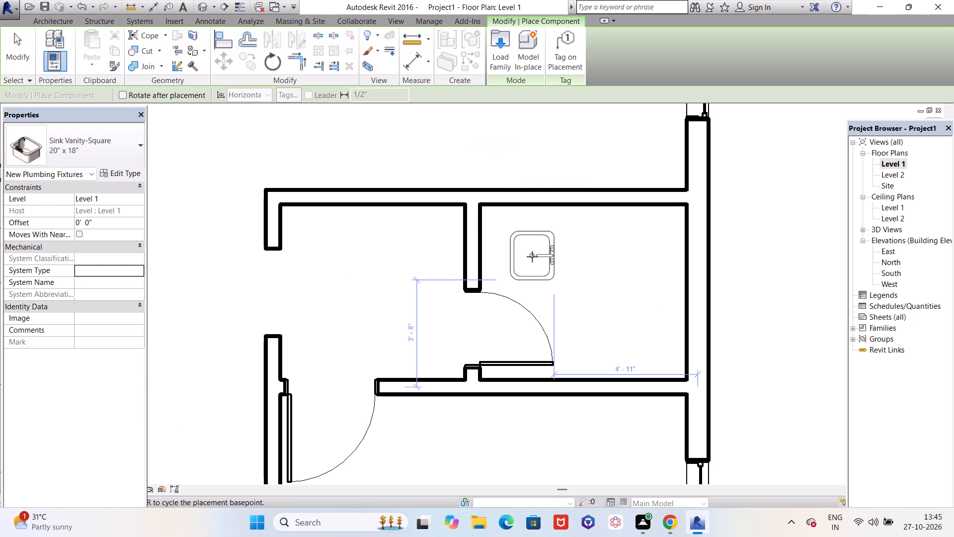
{"action": "scroll", "coordinate": [527, 243], "scroll_direction": "up", "scroll_amount": 4}
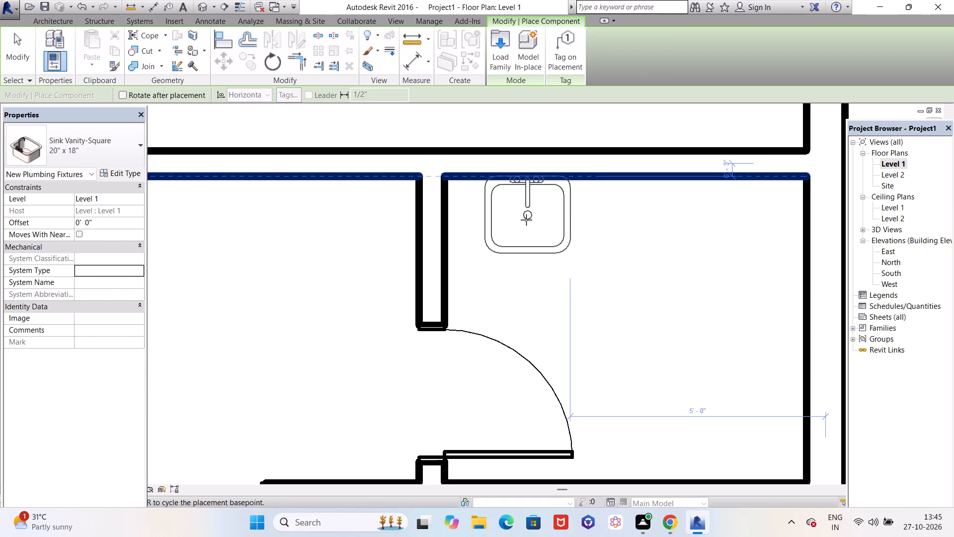
{"action": "scroll", "coordinate": [526, 220], "scroll_direction": "up", "scroll_amount": 5}
{"action": "left_click", "coordinate": [541, 220]}
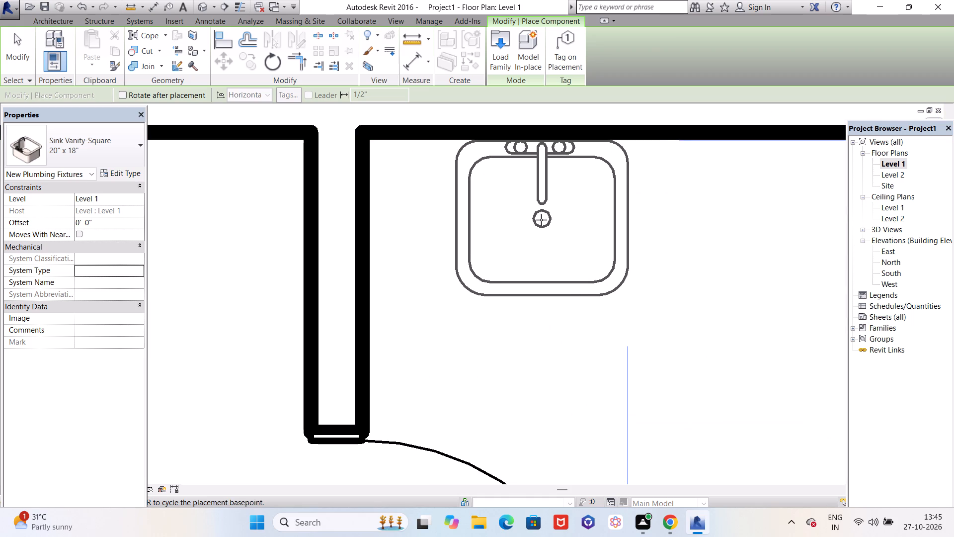
{"action": "scroll", "coordinate": [475, 287], "scroll_direction": "down", "scroll_amount": 12}
{"action": "key", "text": "Escape"}
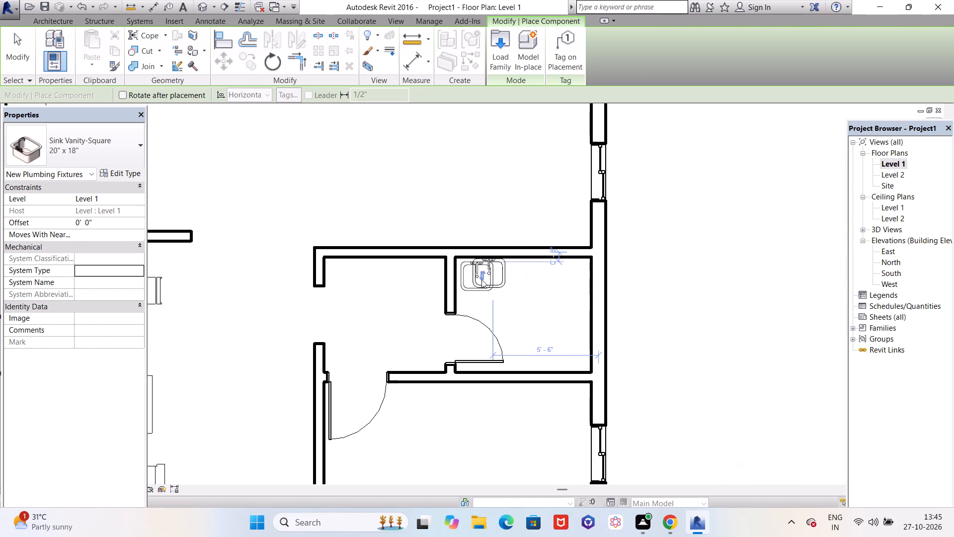
{"action": "key", "text": "Escape"}
Nudge the small northern bathroom's square vanity sink slightly south and slightly west toward its west wall.
{"action": "scroll", "coordinate": [496, 298], "scroll_direction": "down", "scroll_amount": 5}
{"action": "scroll", "coordinate": [393, 125], "scroll_direction": "up", "scroll_amount": 6}
{"action": "left_click", "coordinate": [393, 124]}
{"action": "scroll", "coordinate": [394, 125], "scroll_direction": "up", "scroll_amount": 13}
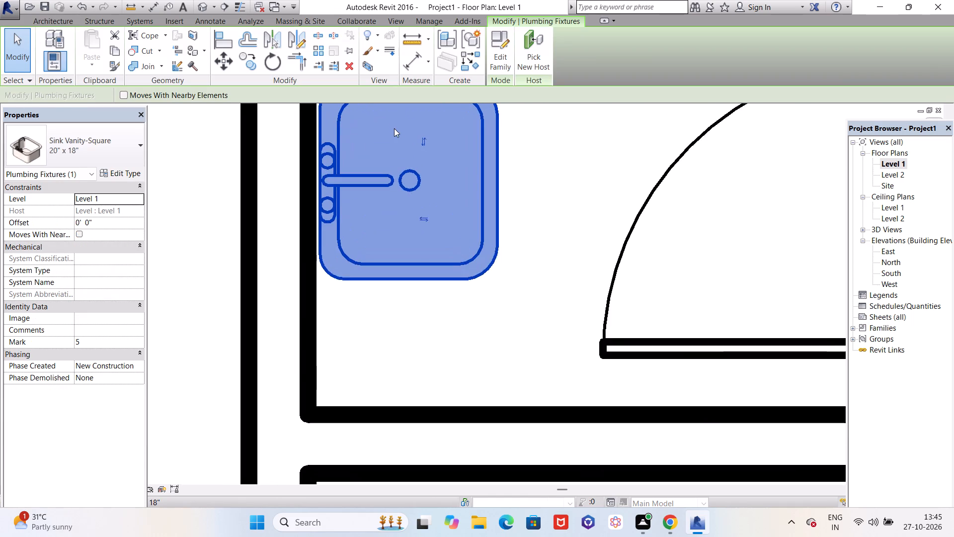
{"action": "key", "text": "Down"}
{"action": "scroll", "coordinate": [400, 122], "scroll_direction": "down", "scroll_amount": 9}
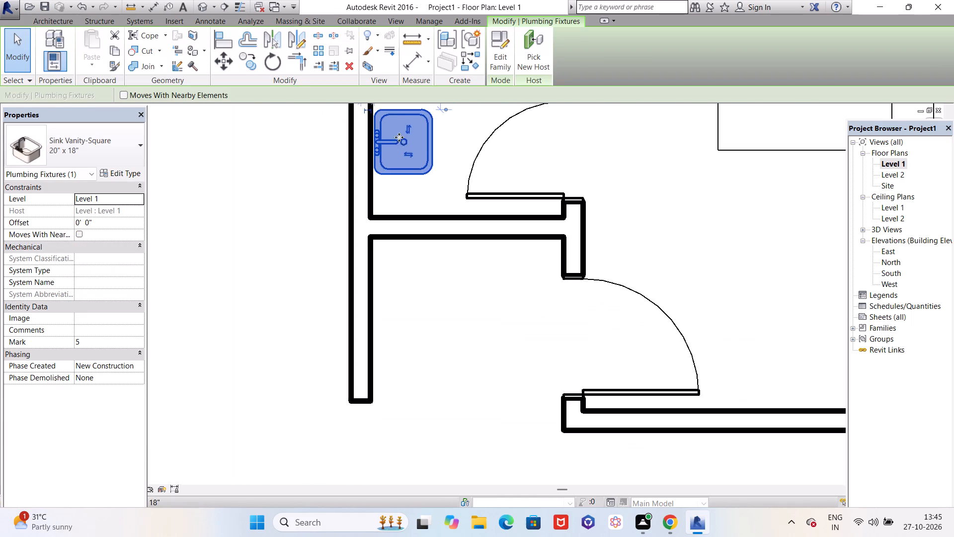
{"action": "scroll", "coordinate": [473, 357], "scroll_direction": "down", "scroll_amount": 10}
{"action": "scroll", "coordinate": [423, 282], "scroll_direction": "up", "scroll_amount": 4}
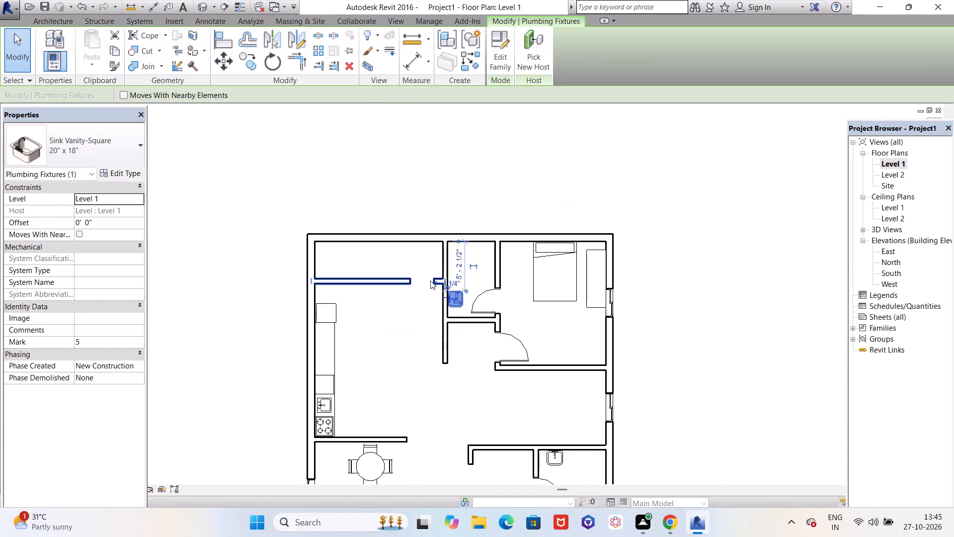
{"action": "scroll", "coordinate": [430, 280], "scroll_direction": "up", "scroll_amount": 2}
{"action": "scroll", "coordinate": [481, 297], "scroll_direction": "up", "scroll_amount": 11}
{"action": "key", "text": "Left"}
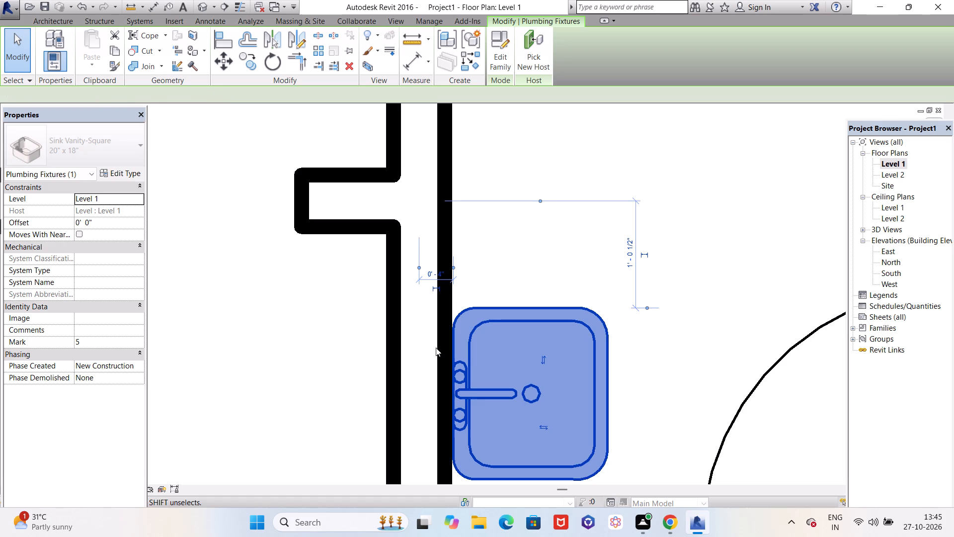
{"action": "key", "text": "Escape"}
{"action": "scroll", "coordinate": [507, 341], "scroll_direction": "down", "scroll_amount": 5}
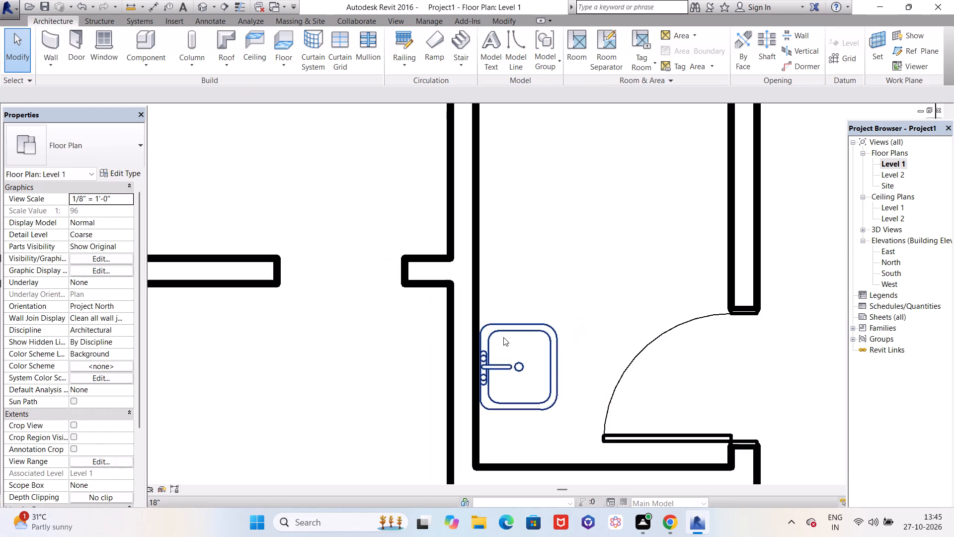
{"action": "scroll", "coordinate": [499, 337], "scroll_direction": "down", "scroll_amount": 12}
{"action": "key", "text": "Escape"}
Examine both bathrooms' square vanity sinks in the 3D view, including a close look at the northern bathroom's sink.
{"action": "scroll", "coordinate": [460, 275], "scroll_direction": "down", "scroll_amount": 6}
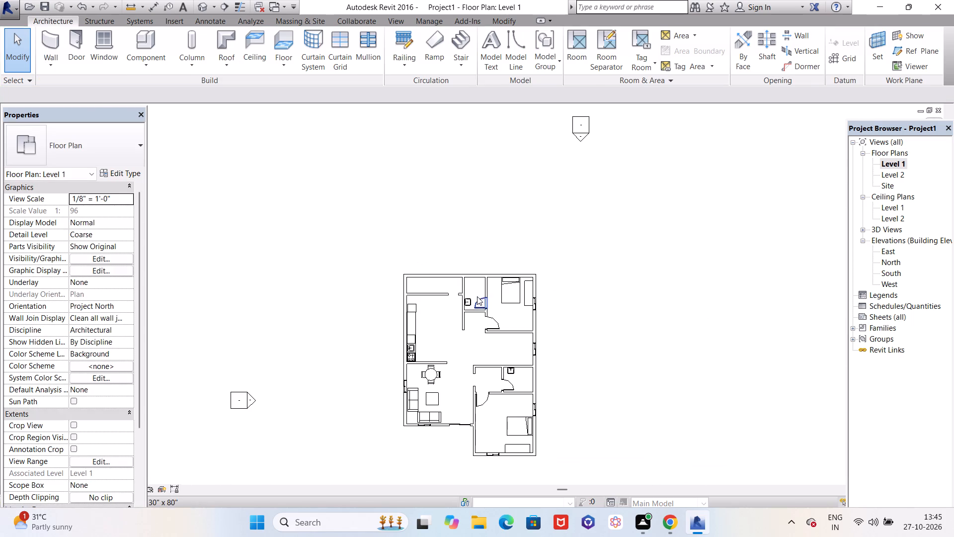
{"action": "left_click", "coordinate": [202, 4]}
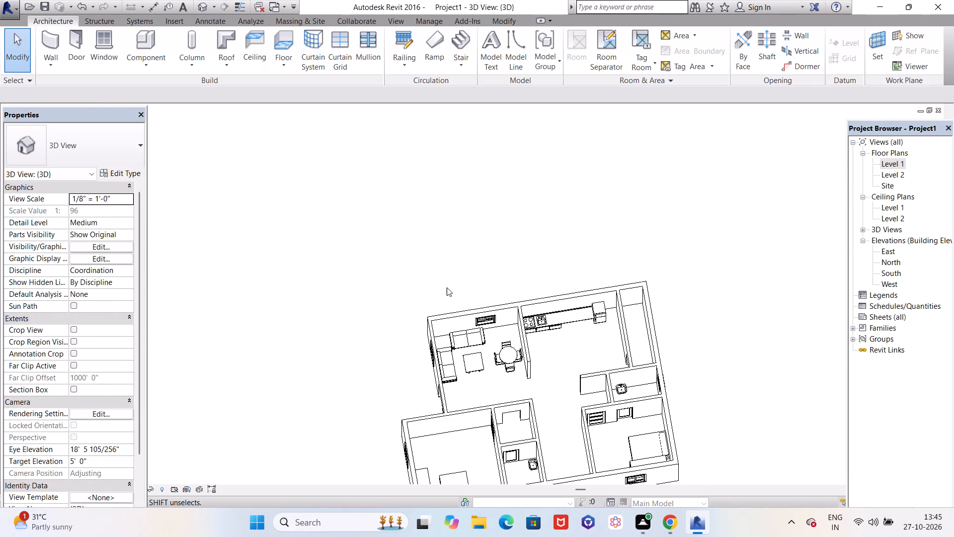
{"action": "scroll", "coordinate": [454, 310], "scroll_direction": "down", "scroll_amount": 3}
{"action": "scroll", "coordinate": [495, 425], "scroll_direction": "up", "scroll_amount": 8}
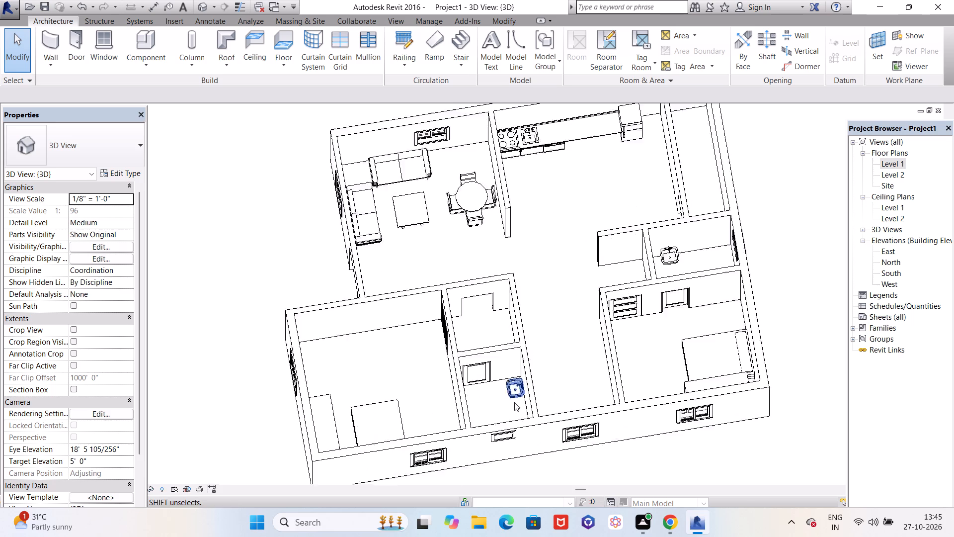
{"action": "scroll", "coordinate": [514, 402], "scroll_direction": "up", "scroll_amount": 14}
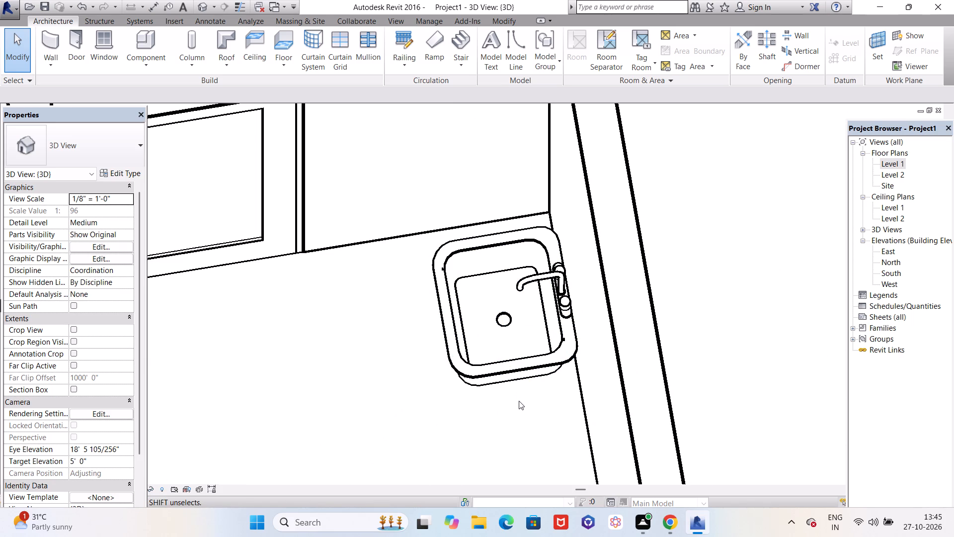
{"action": "scroll", "coordinate": [519, 401], "scroll_direction": "down", "scroll_amount": 9}
{"action": "key", "text": "Escape"}
{"action": "scroll", "coordinate": [519, 401], "scroll_direction": "down", "scroll_amount": 11}
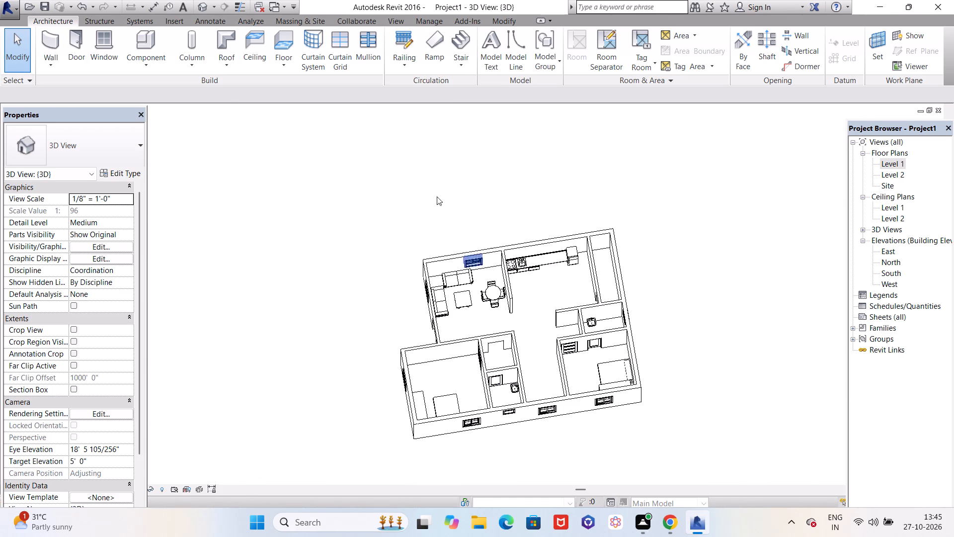
Open the Level 1 floor plan view.
{"action": "left_click", "coordinate": [896, 165]}
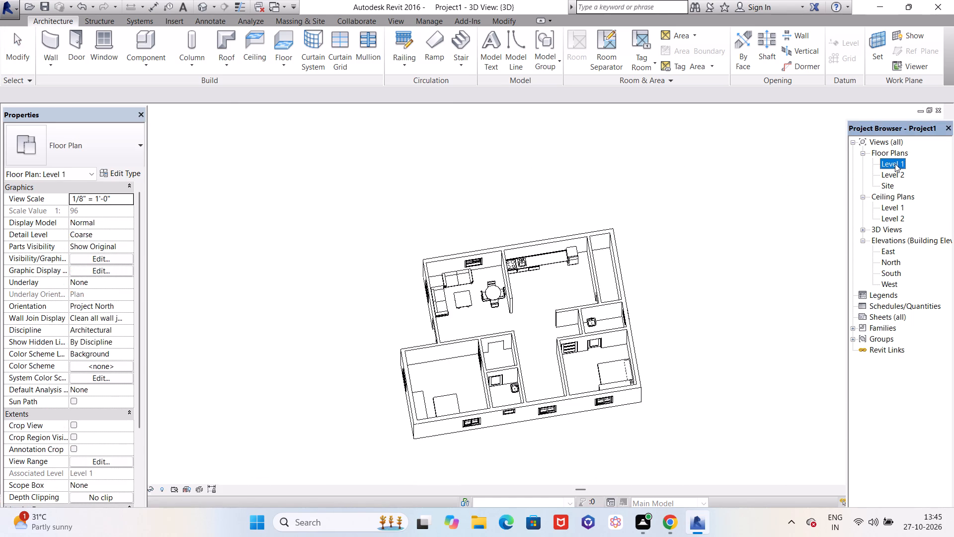
{"action": "left_click", "coordinate": [895, 164]}
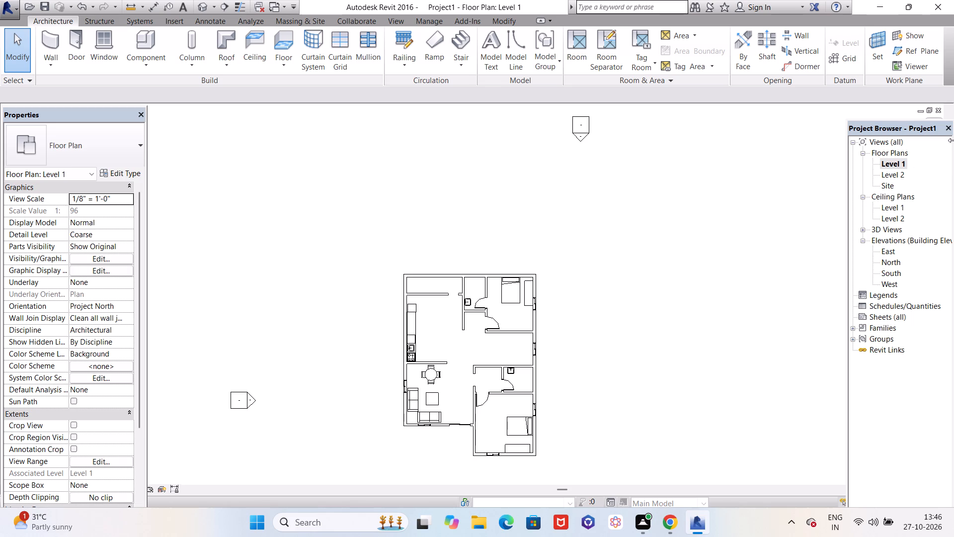
{"action": "scroll", "coordinate": [941, 305], "scroll_direction": "down", "scroll_amount": 2}
{"action": "scroll", "coordinate": [397, 313], "scroll_direction": "down", "scroll_amount": 4}
{"action": "scroll", "coordinate": [440, 361], "scroll_direction": "up", "scroll_amount": 6}
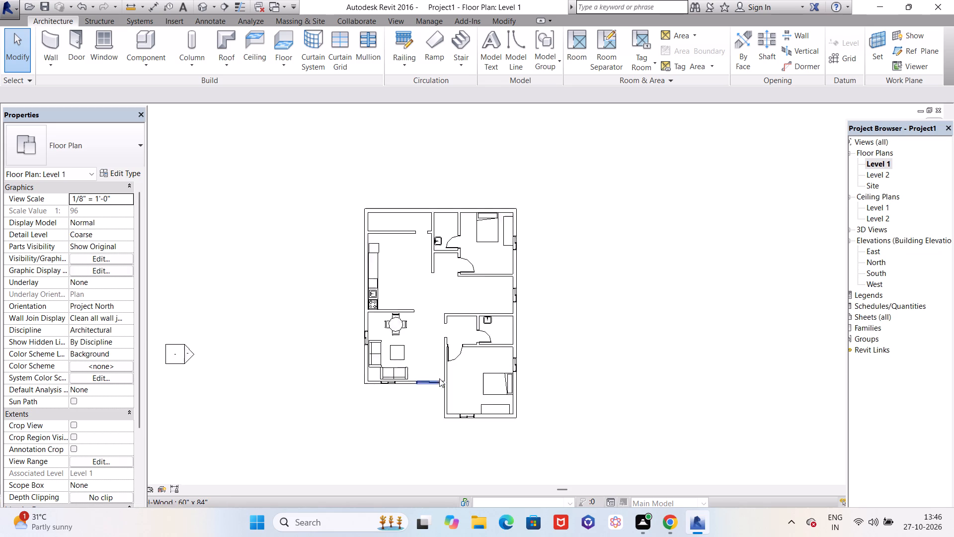
{"action": "scroll", "coordinate": [439, 388], "scroll_direction": "up", "scroll_amount": 6}
{"action": "scroll", "coordinate": [447, 366], "scroll_direction": "down", "scroll_amount": 5}
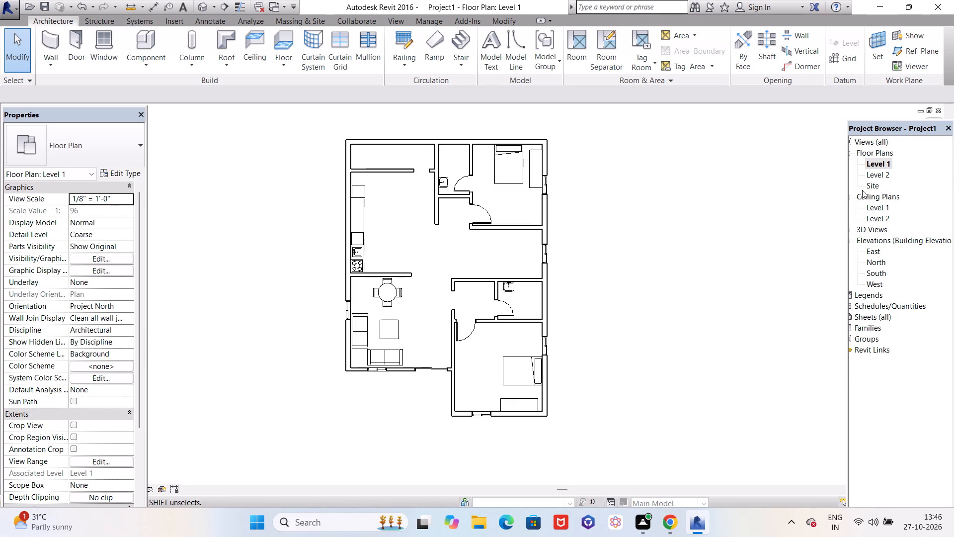
Widen the Project Browser slightly so that its view names fit.
{"action": "left_click_drag", "start_coordinate": [846, 184], "coordinate": [795, 181]}
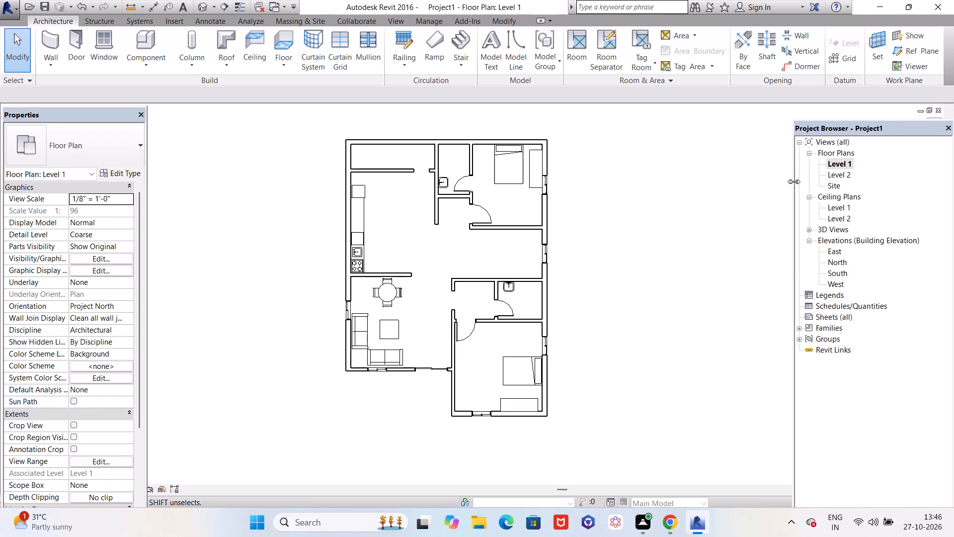
{"action": "left_click_drag", "start_coordinate": [795, 181], "coordinate": [816, 181]}
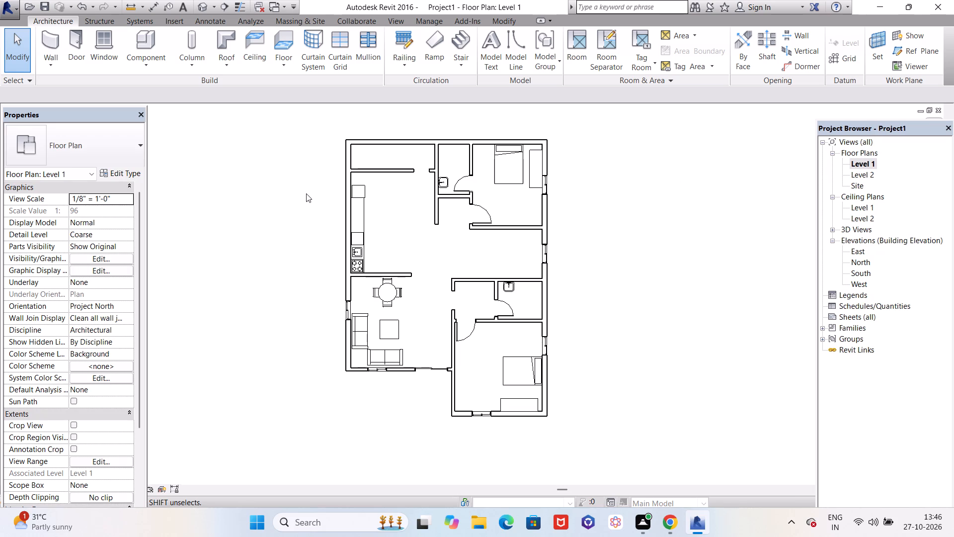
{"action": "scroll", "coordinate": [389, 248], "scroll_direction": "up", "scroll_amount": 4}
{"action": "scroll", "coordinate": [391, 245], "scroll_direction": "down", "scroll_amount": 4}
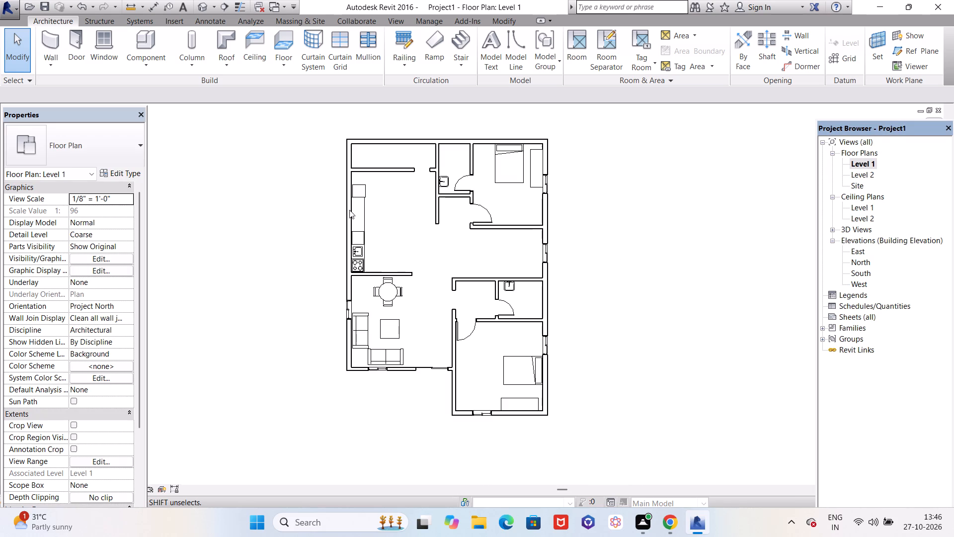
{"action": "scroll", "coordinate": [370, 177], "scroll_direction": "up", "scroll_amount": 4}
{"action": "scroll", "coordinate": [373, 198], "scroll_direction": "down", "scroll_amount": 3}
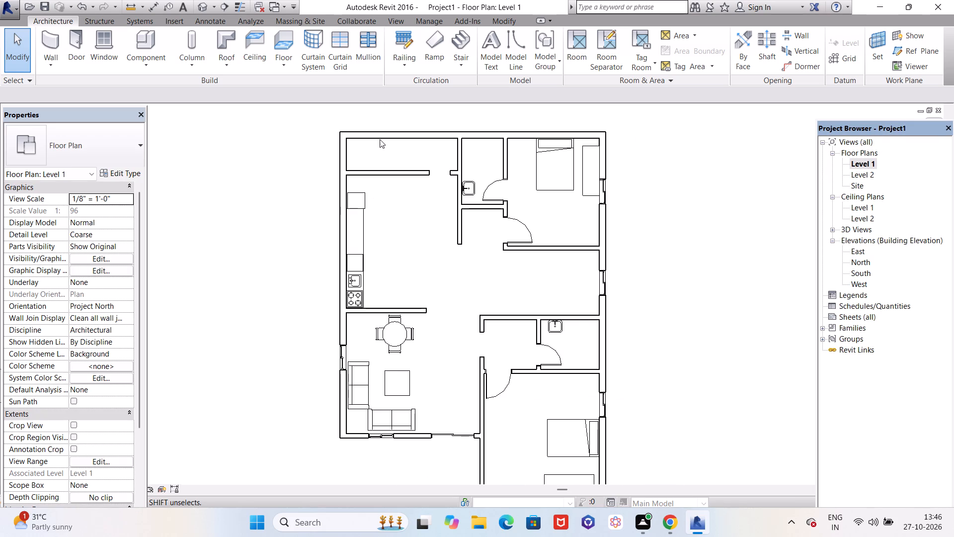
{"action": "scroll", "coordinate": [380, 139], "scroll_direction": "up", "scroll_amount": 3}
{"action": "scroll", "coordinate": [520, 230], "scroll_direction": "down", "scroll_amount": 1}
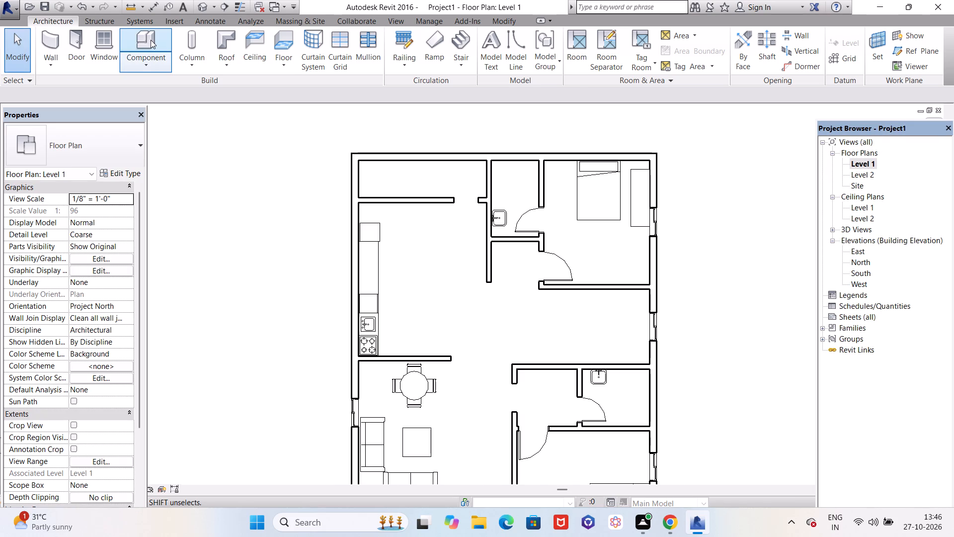
Load the Toilet-Domestic-3D family from the US Imperial library's Plumbing, Architectural, Fixtures, Water Closets folder for component placement.
{"action": "left_click", "coordinate": [152, 39]}
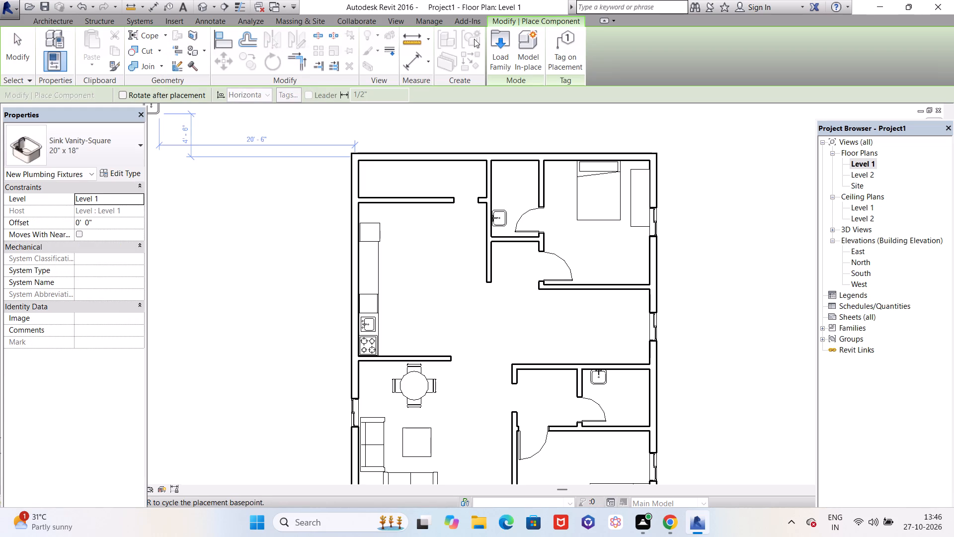
{"action": "left_click", "coordinate": [493, 37]}
{"action": "scroll", "coordinate": [426, 239], "scroll_direction": "down", "scroll_amount": 2}
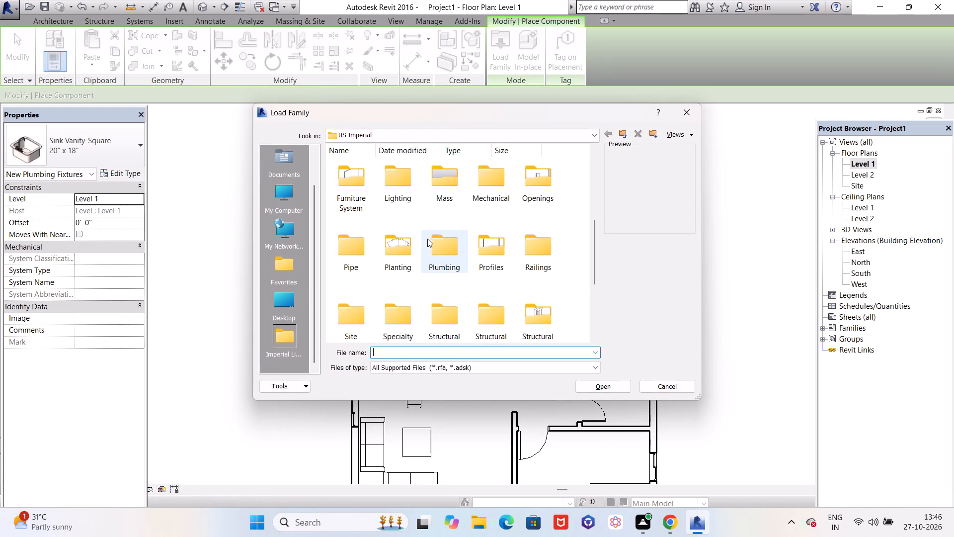
{"action": "left_click", "coordinate": [434, 240]}
{"action": "left_click", "coordinate": [434, 240]}
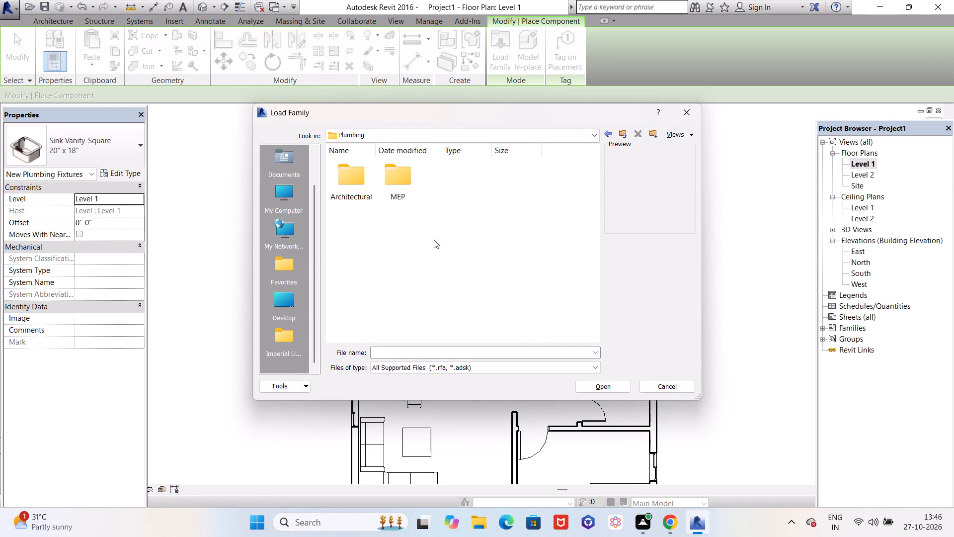
{"action": "double_click", "coordinate": [357, 173]}
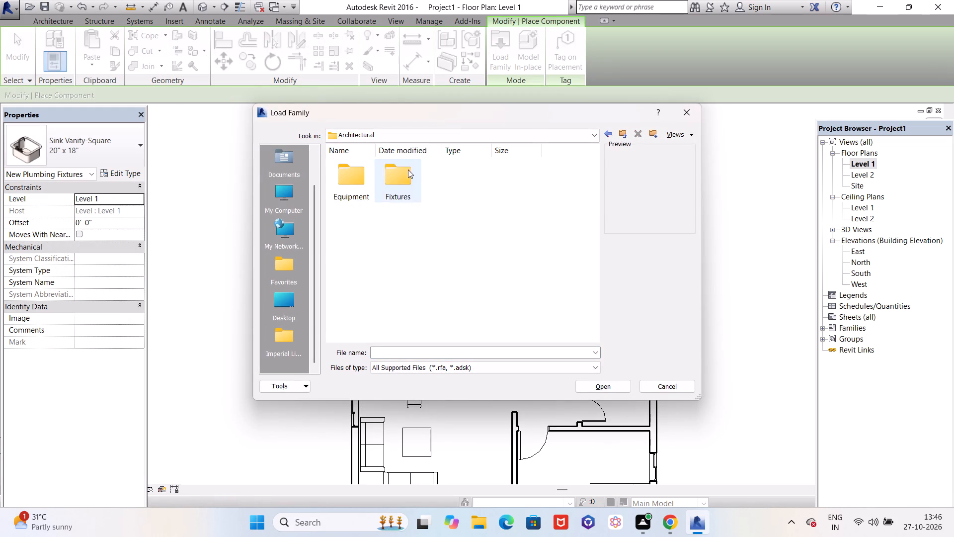
{"action": "double_click", "coordinate": [406, 172]}
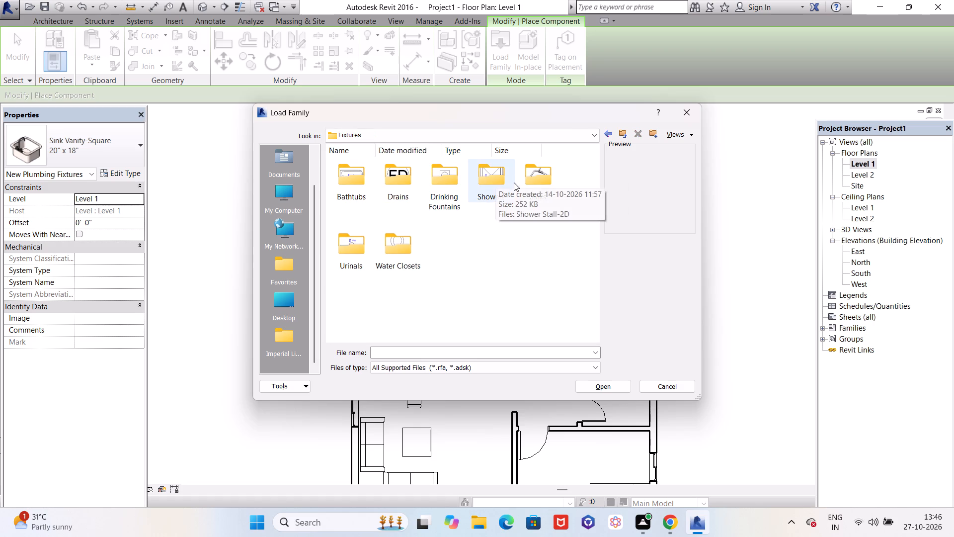
{"action": "double_click", "coordinate": [353, 237]}
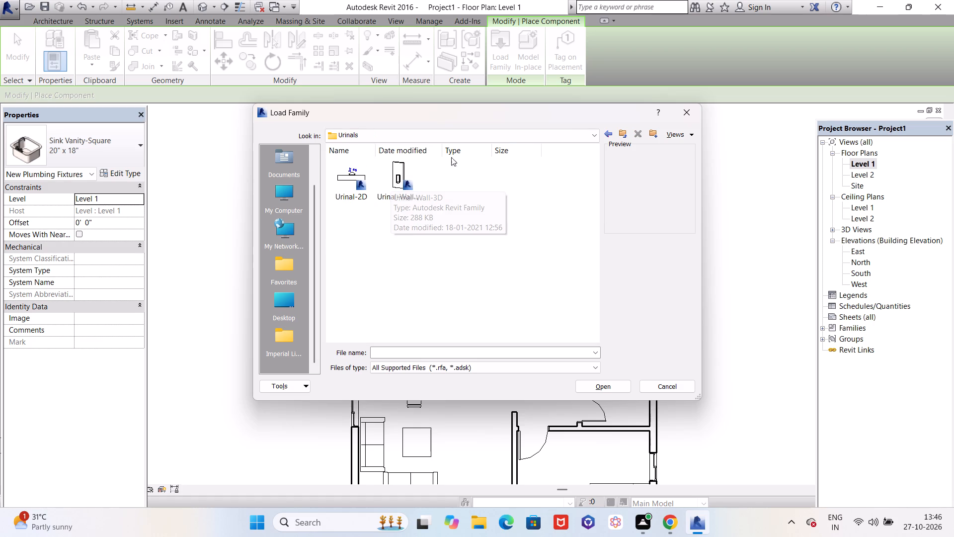
{"action": "left_click", "coordinate": [610, 135]}
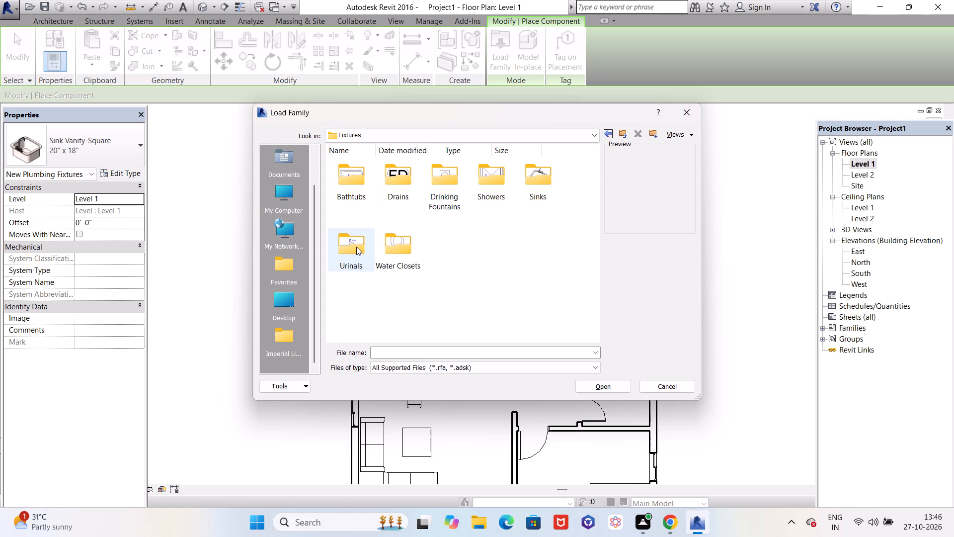
{"action": "left_click", "coordinate": [356, 247]}
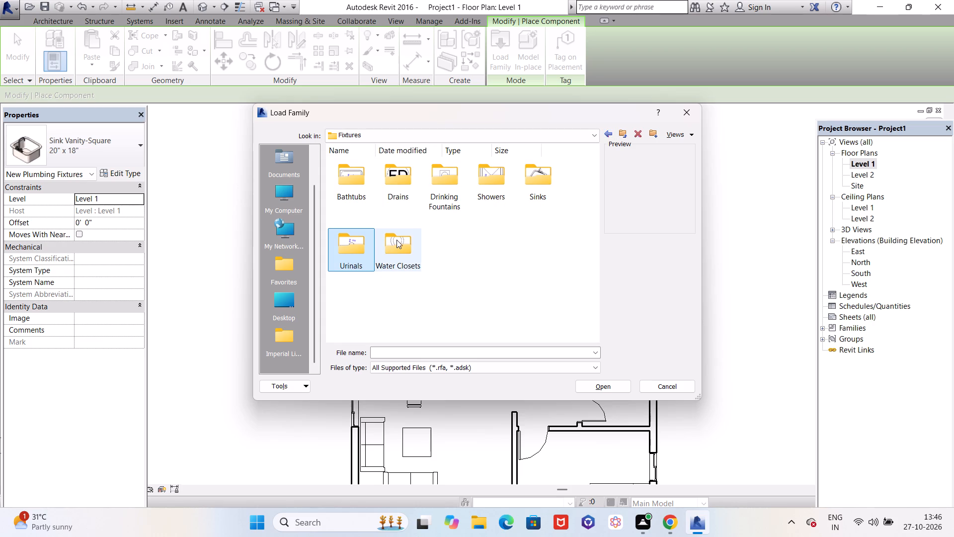
{"action": "double_click", "coordinate": [397, 240]}
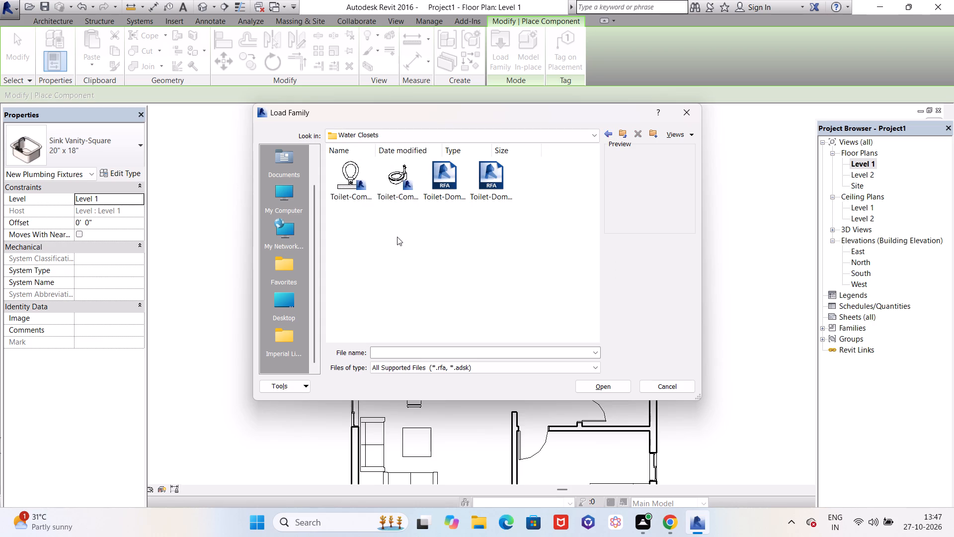
{"action": "scroll", "coordinate": [484, 165], "scroll_direction": "up", "scroll_amount": 6}
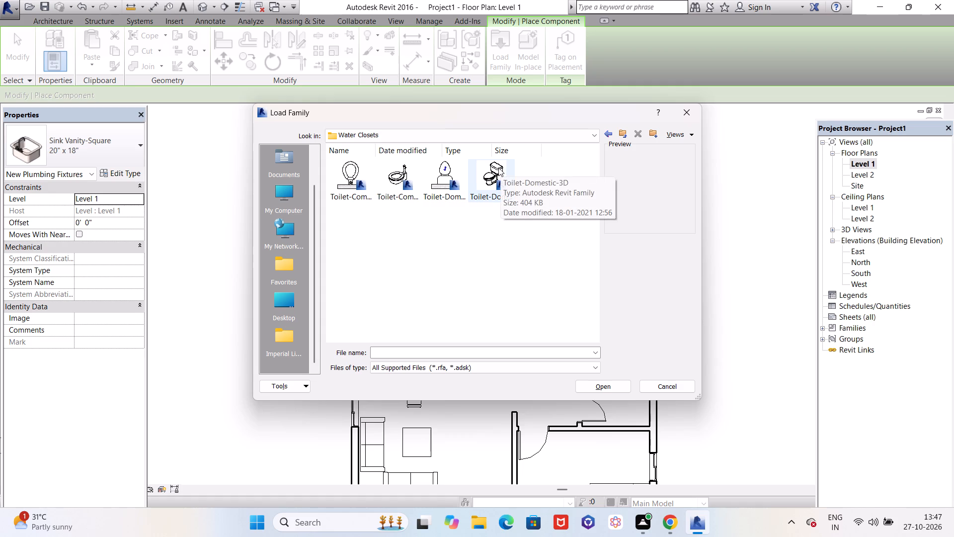
{"action": "left_click", "coordinate": [498, 168]}
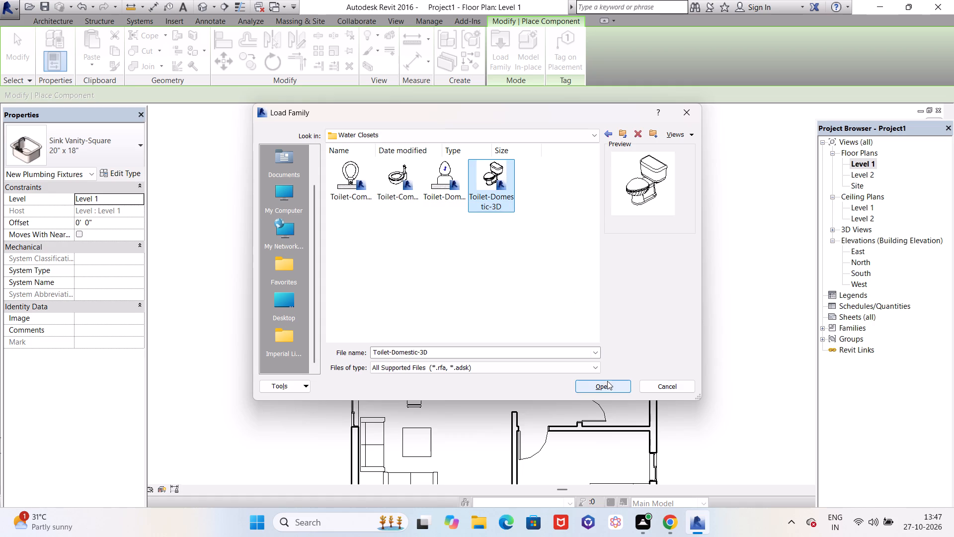
{"action": "left_click", "coordinate": [608, 381]}
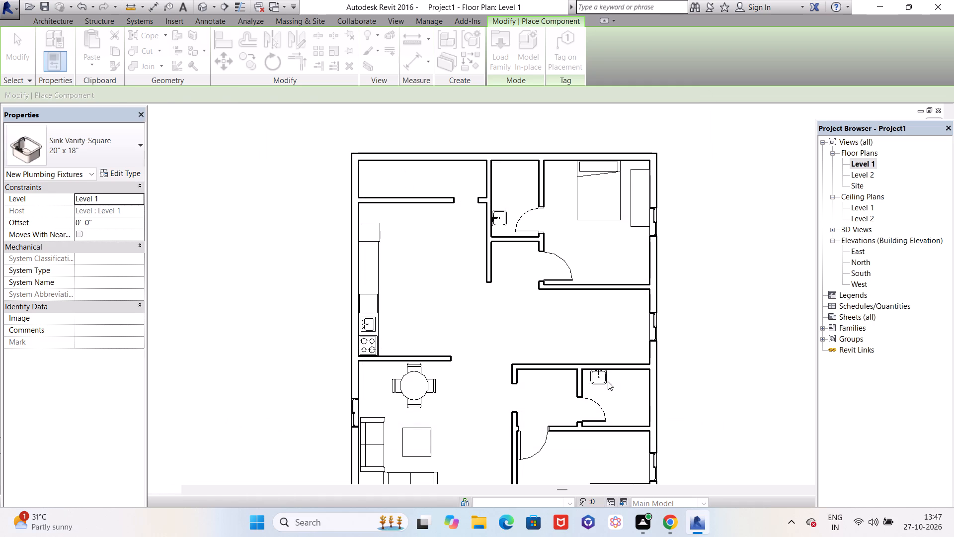
Place a Toilet-Domestic-3D in the northern bathroom, facing west with its tank against the east wall, north of the door.
{"action": "scroll", "coordinate": [516, 183], "scroll_direction": "up", "scroll_amount": 5}
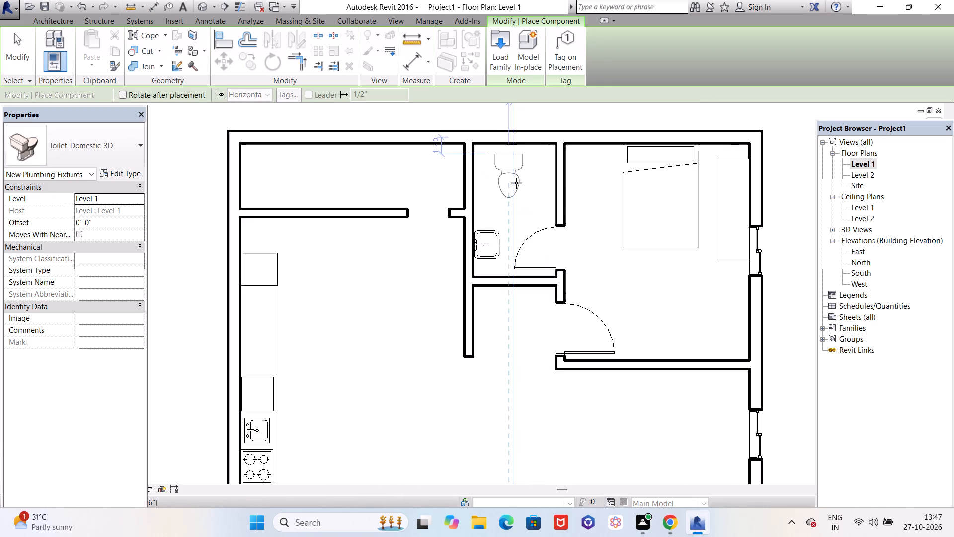
{"action": "scroll", "coordinate": [516, 183], "scroll_direction": "up", "scroll_amount": 3}
{"action": "scroll", "coordinate": [505, 171], "scroll_direction": "down", "scroll_amount": 3}
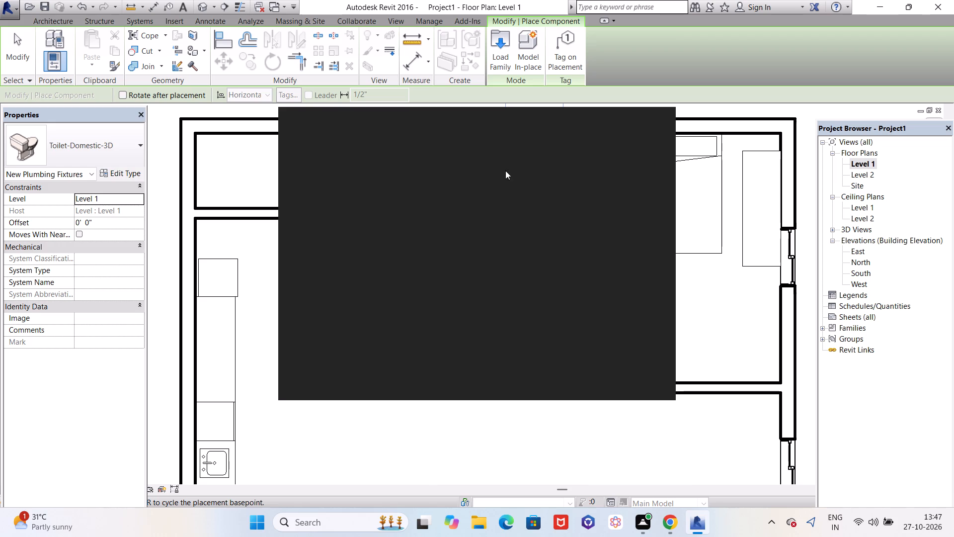
{"action": "left_click", "coordinate": [650, 125]}
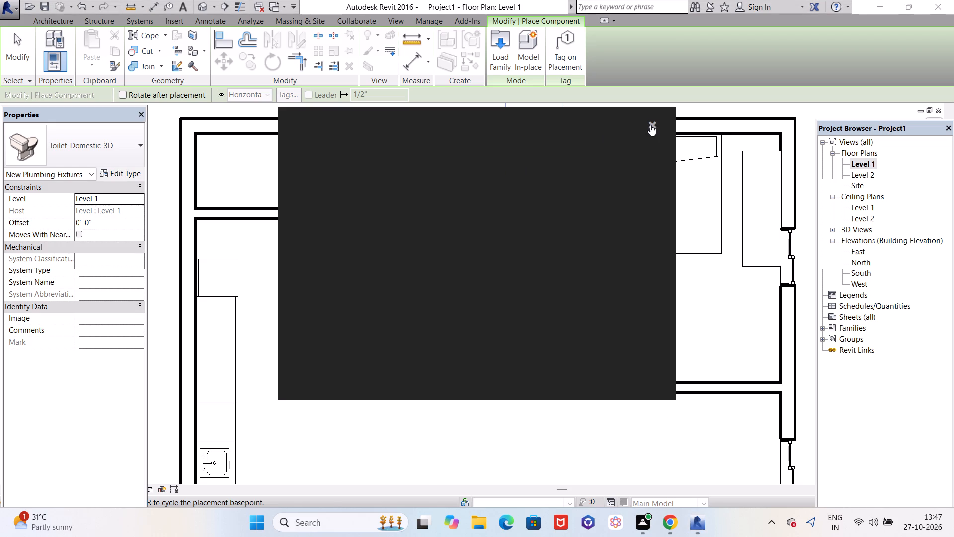
{"action": "left_click", "coordinate": [650, 125]}
{"action": "key", "text": "space"}
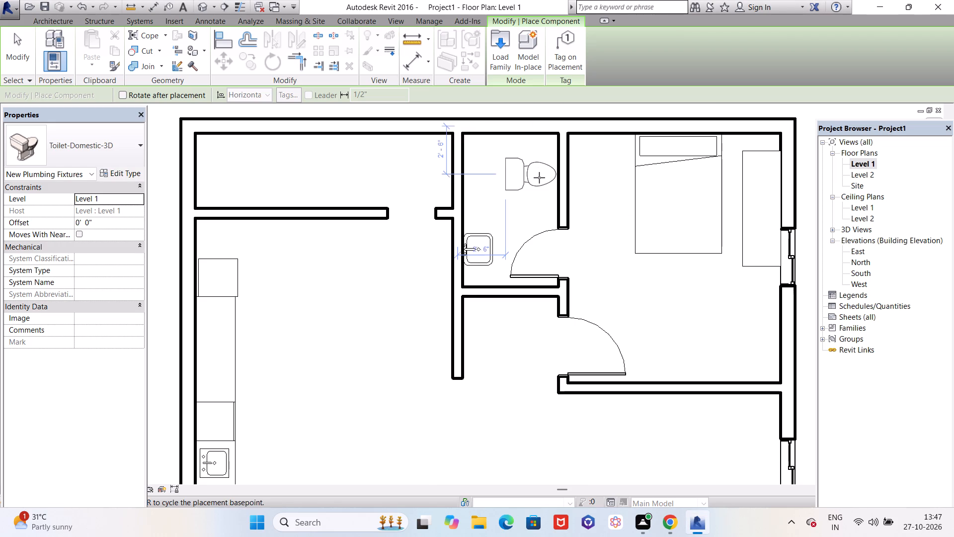
{"action": "key", "text": "space"}
{"action": "key", "text": "space"}
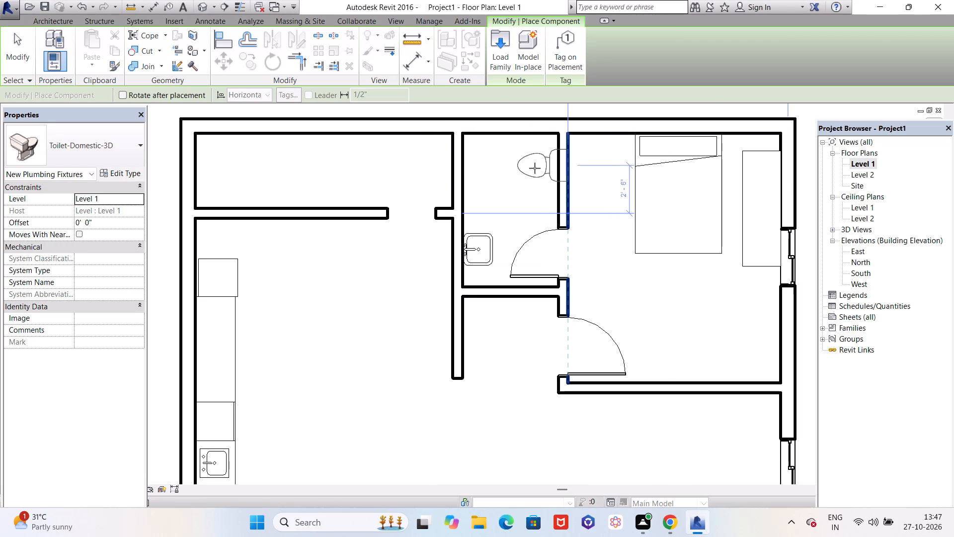
{"action": "scroll", "coordinate": [534, 165], "scroll_direction": "up", "scroll_amount": 8}
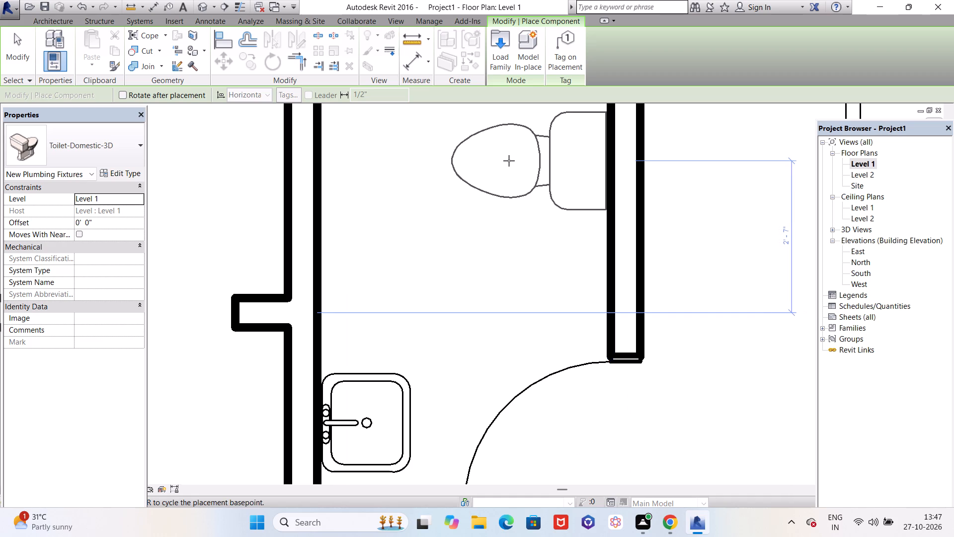
{"action": "left_click", "coordinate": [509, 161]}
Place a second Toilet-Domestic-3D in the southern bathroom, facing north against its south wall, about 5'-6" east of the west wall's centreline.
{"action": "scroll", "coordinate": [509, 168], "scroll_direction": "down", "scroll_amount": 5}
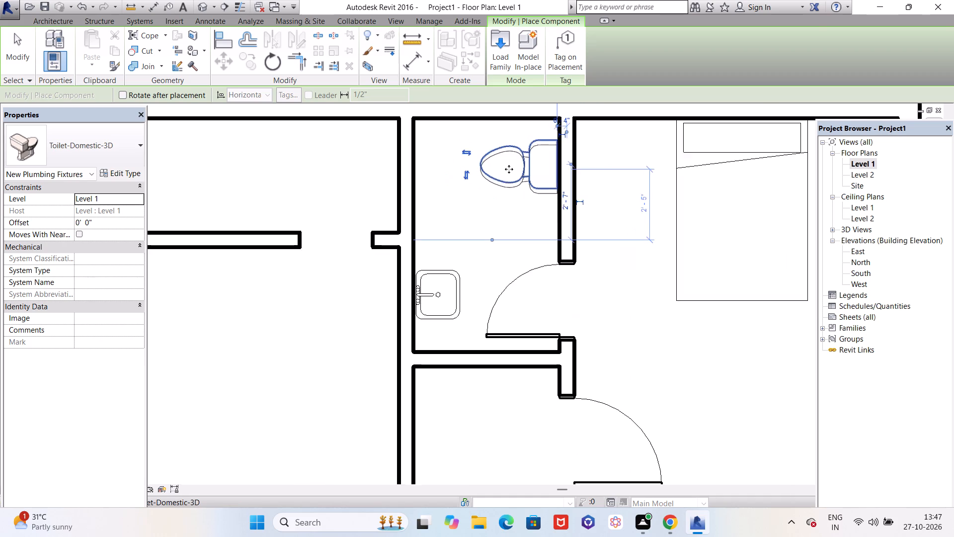
{"action": "scroll", "coordinate": [509, 169], "scroll_direction": "down", "scroll_amount": 11}
{"action": "scroll", "coordinate": [550, 365], "scroll_direction": "up", "scroll_amount": 4}
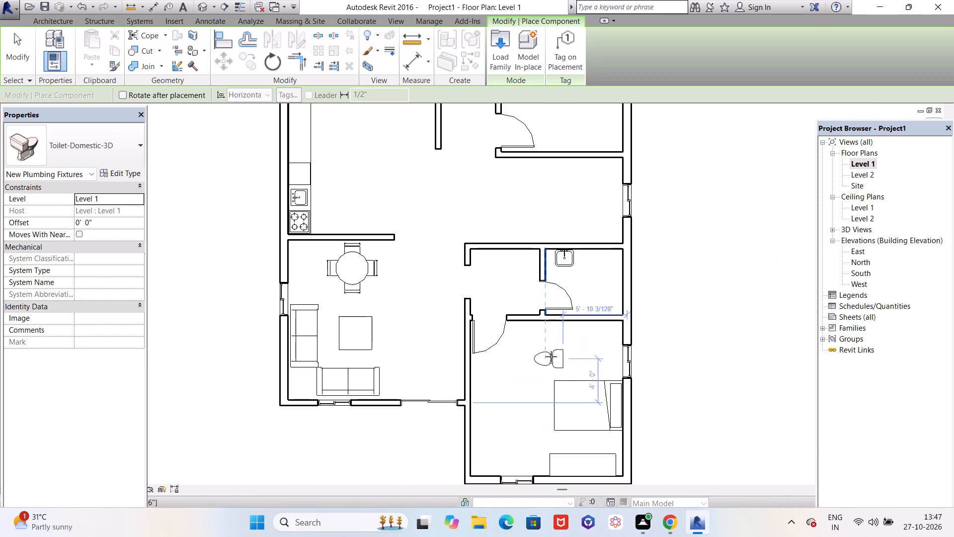
{"action": "scroll", "coordinate": [573, 303], "scroll_direction": "up", "scroll_amount": 5}
{"action": "key", "text": "space"}
{"action": "key", "text": "space"}
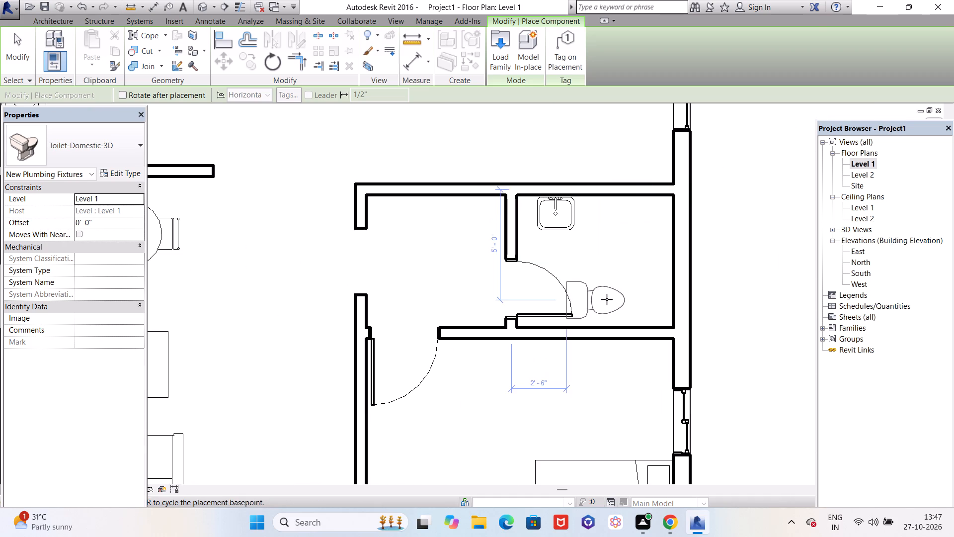
{"action": "key", "text": "space"}
{"action": "scroll", "coordinate": [641, 295], "scroll_direction": "up", "scroll_amount": 6}
{"action": "scroll", "coordinate": [641, 295], "scroll_direction": "down", "scroll_amount": 1}
{"action": "scroll", "coordinate": [641, 295], "scroll_direction": "up", "scroll_amount": 4}
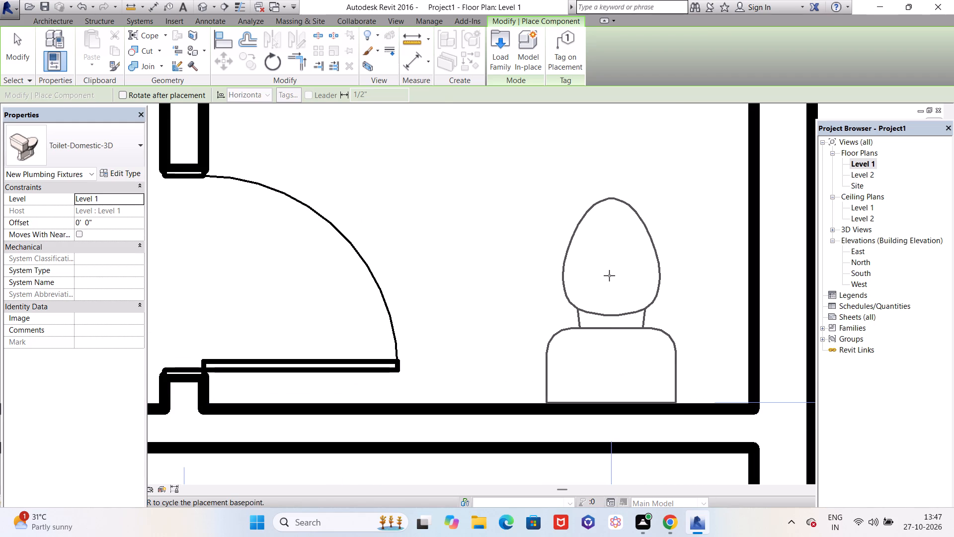
{"action": "scroll", "coordinate": [609, 275], "scroll_direction": "down", "scroll_amount": 7}
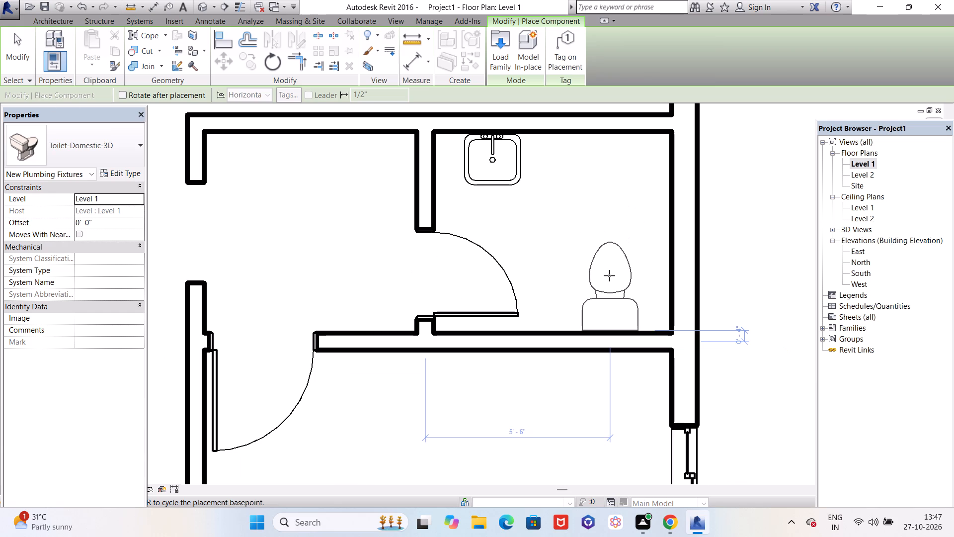
{"action": "left_click", "coordinate": [609, 275]}
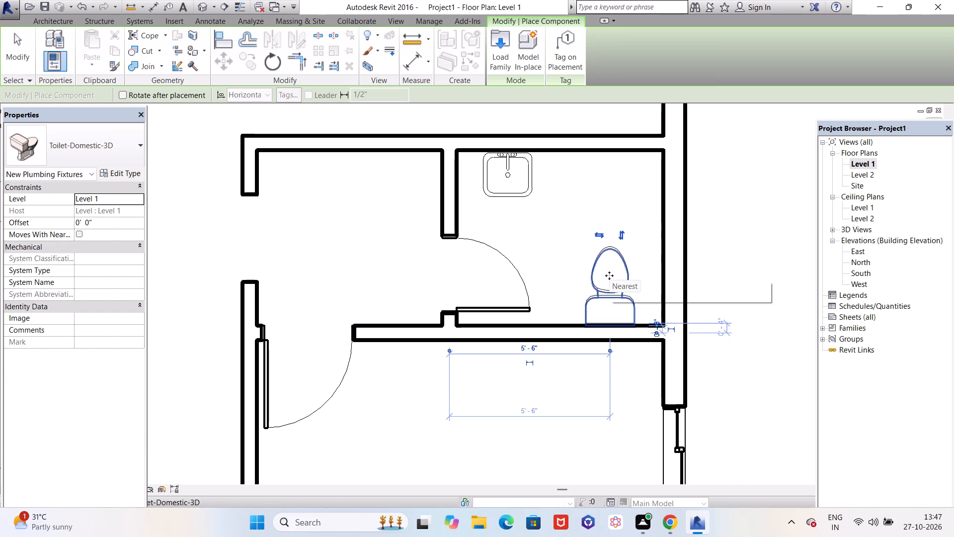
{"action": "scroll", "coordinate": [609, 275], "scroll_direction": "down", "scroll_amount": 3}
{"action": "scroll", "coordinate": [414, 321], "scroll_direction": "down", "scroll_amount": 5}
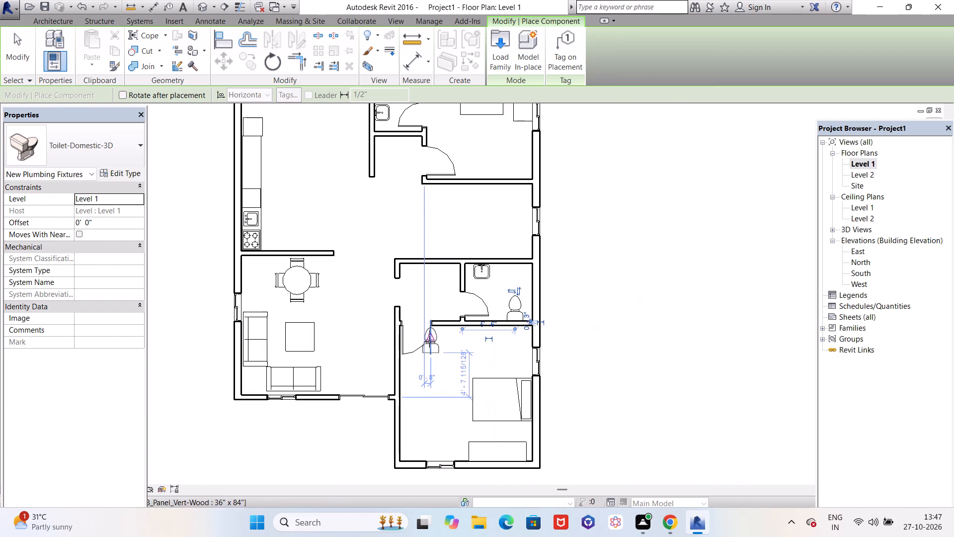
{"action": "scroll", "coordinate": [429, 343], "scroll_direction": "down", "scroll_amount": 6}
{"action": "scroll", "coordinate": [348, 249], "scroll_direction": "up", "scroll_amount": 5}
{"action": "scroll", "coordinate": [421, 259], "scroll_direction": "down", "scroll_amount": 5}
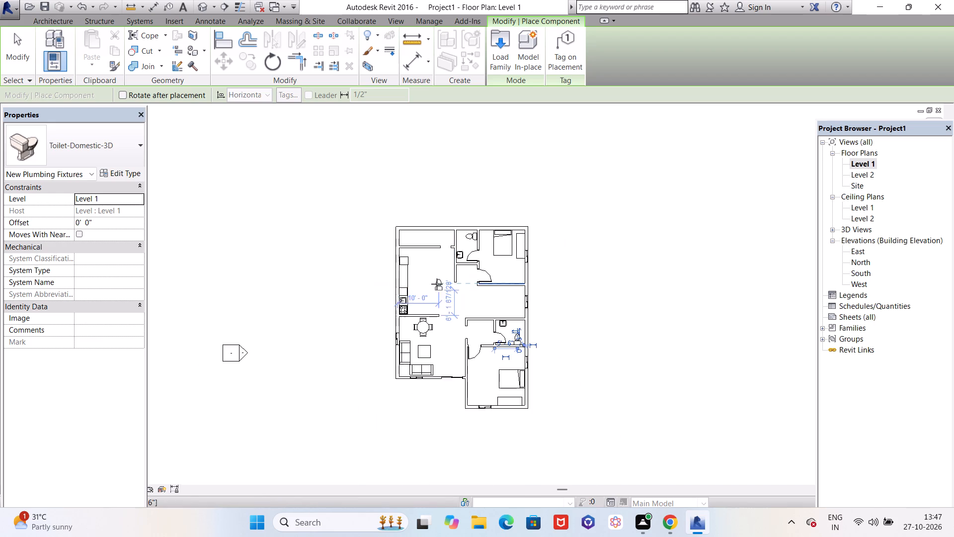
{"action": "middle_click_drag", "start_coordinate": [441, 281], "coordinate": [466, 242]}
{"action": "key", "text": "Escape"}
{"action": "key", "text": "Escape"}
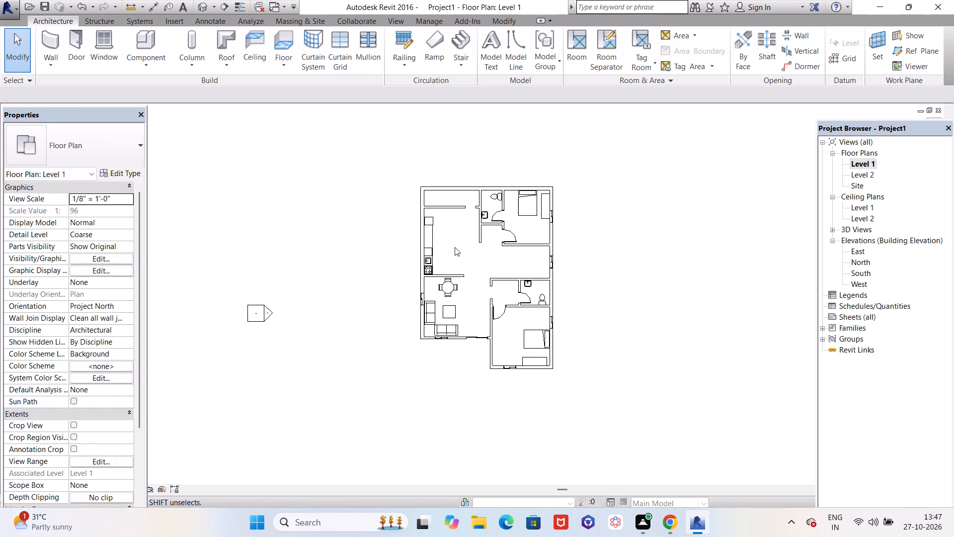
Examine the furnished Level 1 floor plan, including both bathrooms' sinks and toilets, the kitchen, living area and bedrooms.
{"action": "scroll", "coordinate": [521, 286], "scroll_direction": "up", "scroll_amount": 4}
{"action": "scroll", "coordinate": [559, 339], "scroll_direction": "down", "scroll_amount": 3}
{"action": "scroll", "coordinate": [404, 293], "scroll_direction": "up", "scroll_amount": 4}
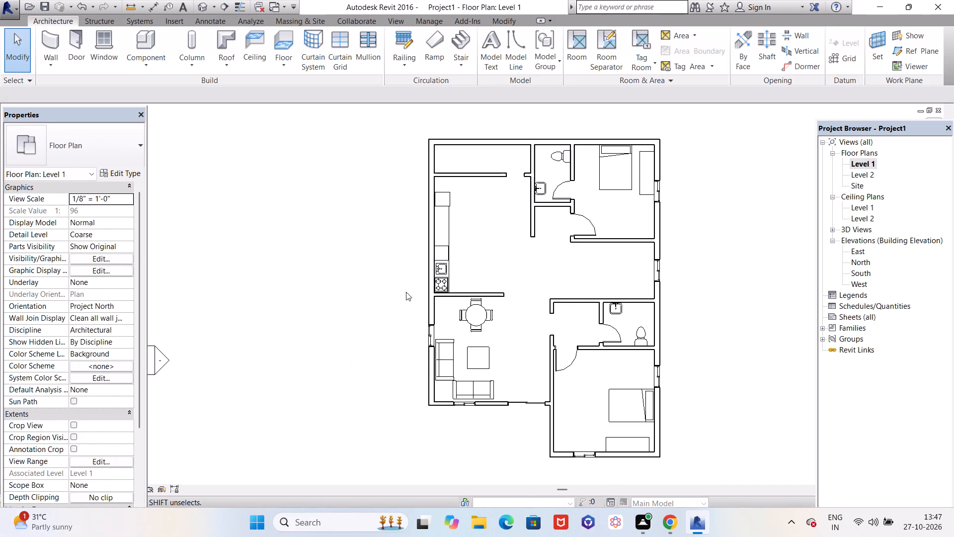
{"action": "scroll", "coordinate": [409, 292], "scroll_direction": "down", "scroll_amount": 3}
{"action": "scroll", "coordinate": [470, 191], "scroll_direction": "up", "scroll_amount": 4}
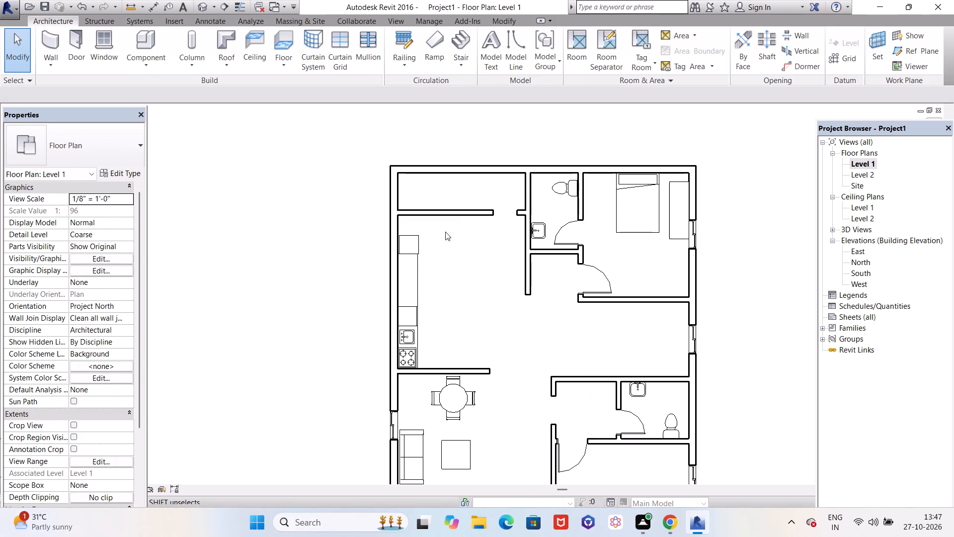
{"action": "scroll", "coordinate": [428, 248], "scroll_direction": "up", "scroll_amount": 4}
{"action": "scroll", "coordinate": [428, 248], "scroll_direction": "down", "scroll_amount": 4}
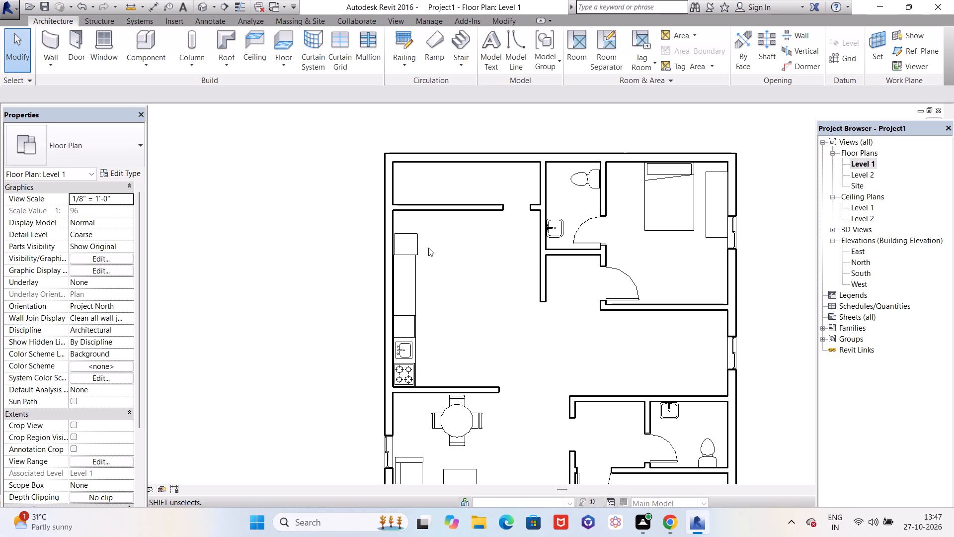
{"action": "scroll", "coordinate": [428, 248], "scroll_direction": "down", "scroll_amount": 1}
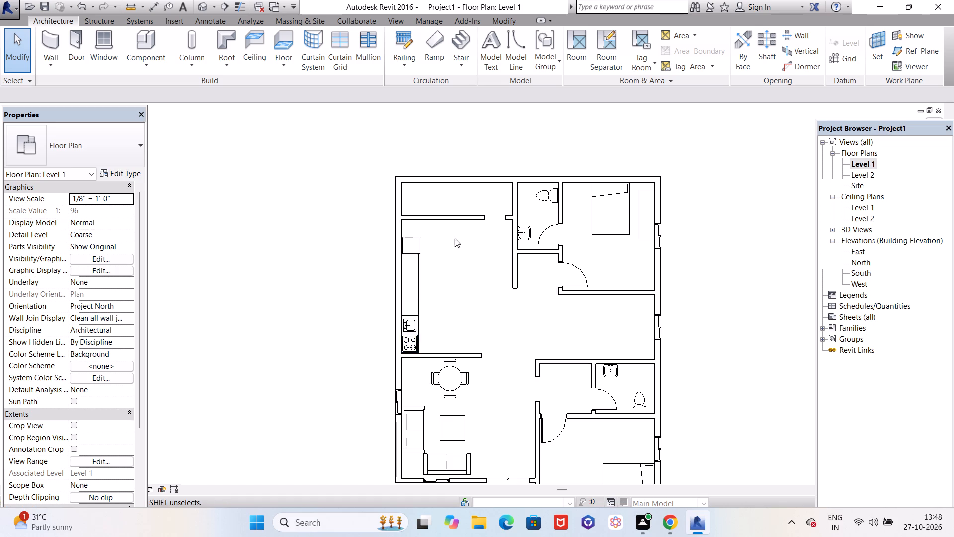
{"action": "scroll", "coordinate": [415, 247], "scroll_direction": "down", "scroll_amount": 2}
{"action": "scroll", "coordinate": [440, 311], "scroll_direction": "up", "scroll_amount": 4}
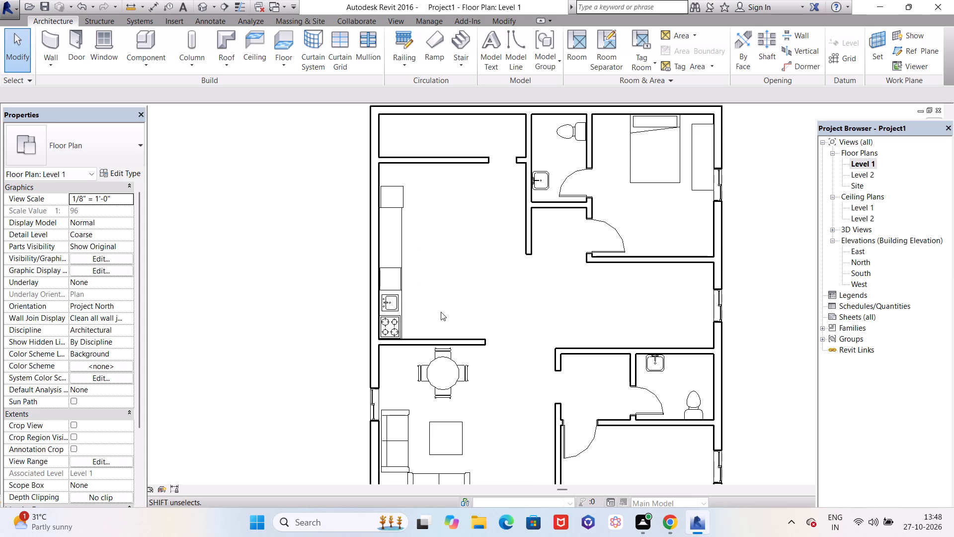
{"action": "scroll", "coordinate": [425, 296], "scroll_direction": "down", "scroll_amount": 2}
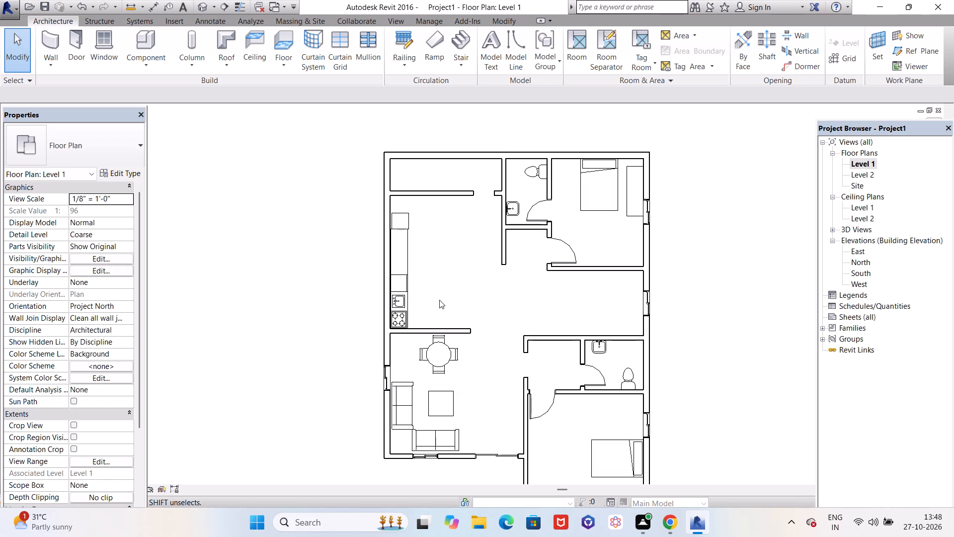
{"action": "scroll", "coordinate": [439, 300], "scroll_direction": "up", "scroll_amount": 5}
{"action": "scroll", "coordinate": [432, 329], "scroll_direction": "down", "scroll_amount": 4}
{"action": "scroll", "coordinate": [600, 316], "scroll_direction": "down", "scroll_amount": 2}
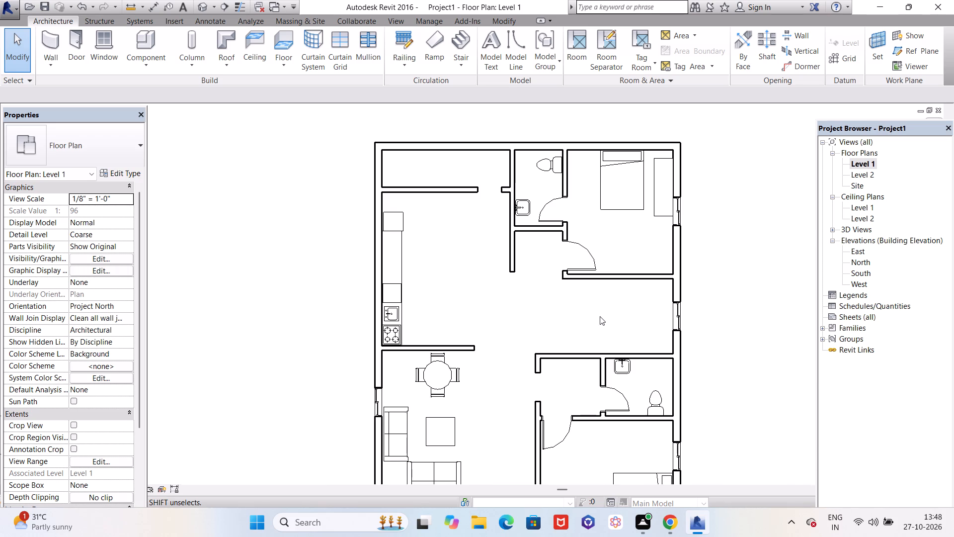
{"action": "scroll", "coordinate": [600, 316], "scroll_direction": "down", "scroll_amount": 3}
{"action": "middle_click_drag", "start_coordinate": [602, 316], "coordinate": [605, 274]}
{"action": "scroll", "coordinate": [605, 274], "scroll_direction": "up", "scroll_amount": 4}
{"action": "scroll", "coordinate": [564, 277], "scroll_direction": "down", "scroll_amount": 2}
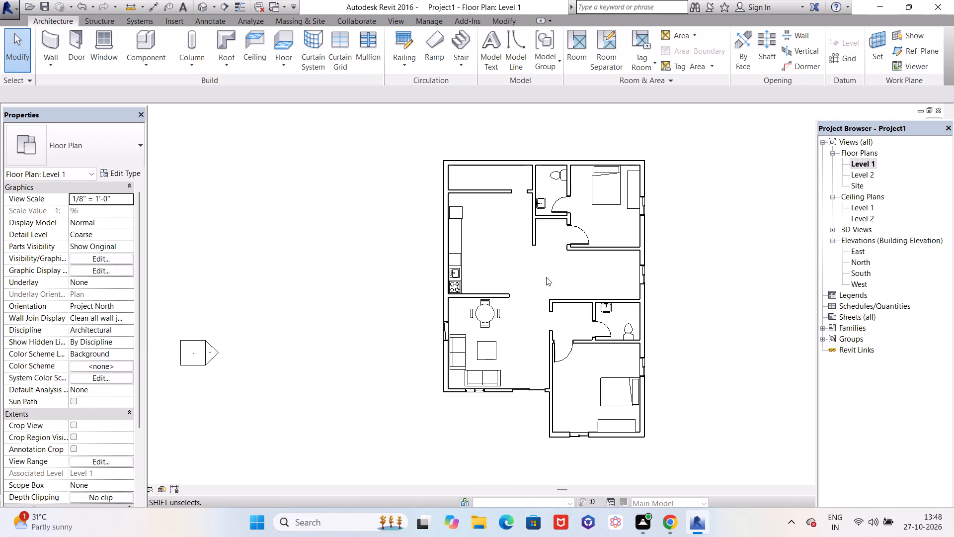
Switch to the default 3D view and examine the furnished house's rooms, bathroom fixtures and entrance side from several angles.
{"action": "scroll", "coordinate": [529, 277], "scroll_direction": "up", "scroll_amount": 2}
{"action": "scroll", "coordinate": [529, 277], "scroll_direction": "down", "scroll_amount": 1}
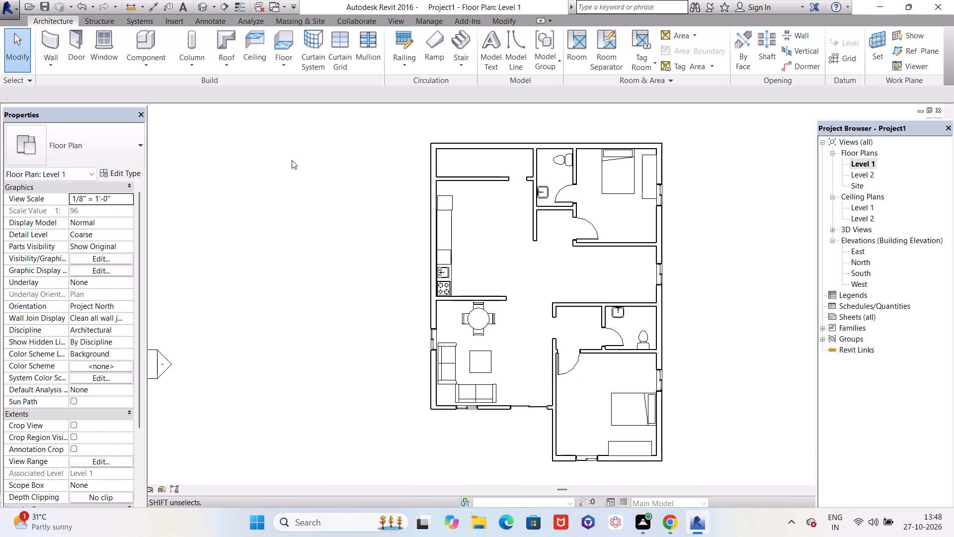
{"action": "left_click", "coordinate": [197, 5]}
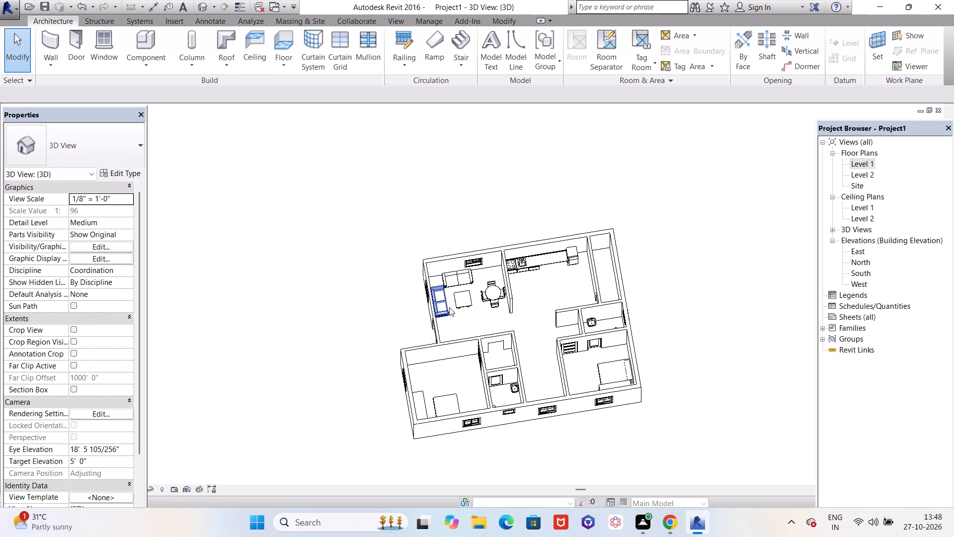
{"action": "scroll", "coordinate": [453, 319], "scroll_direction": "up", "scroll_amount": 3}
{"action": "scroll", "coordinate": [454, 316], "scroll_direction": "down", "scroll_amount": 3}
{"action": "scroll", "coordinate": [504, 279], "scroll_direction": "down", "scroll_amount": 4}
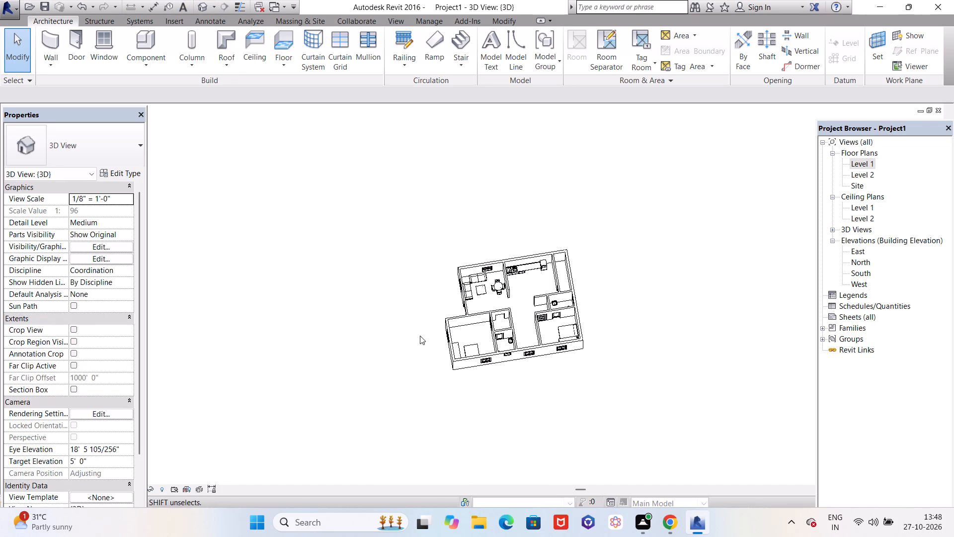
{"action": "middle_click_drag", "start_coordinate": [428, 318], "coordinate": [624, 224], "text": "shift"}
{"action": "scroll", "coordinate": [497, 256], "scroll_direction": "up", "scroll_amount": 5}
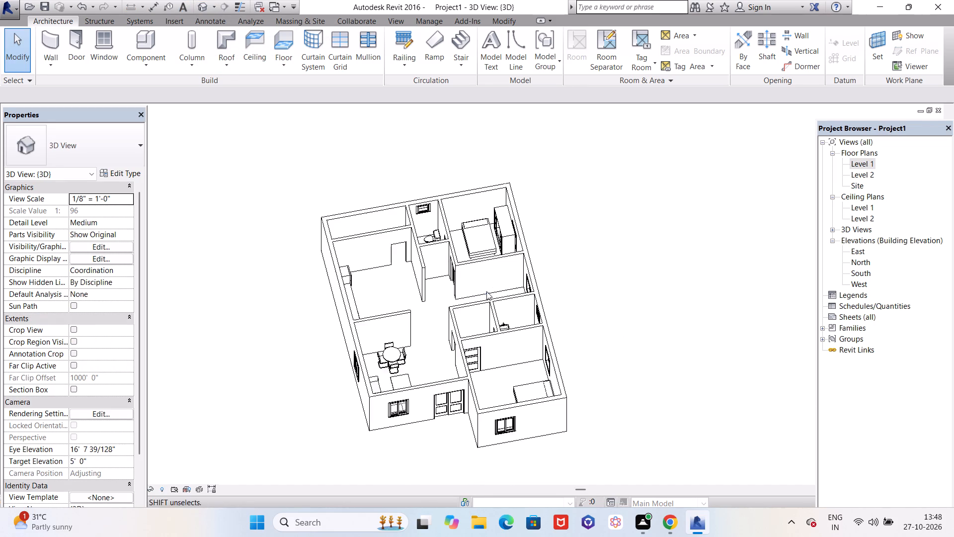
{"action": "scroll", "coordinate": [484, 313], "scroll_direction": "down", "scroll_amount": 4}
{"action": "middle_click_drag", "start_coordinate": [465, 371], "coordinate": [502, 419], "text": "shift"}
{"action": "scroll", "coordinate": [469, 407], "scroll_direction": "up", "scroll_amount": 5}
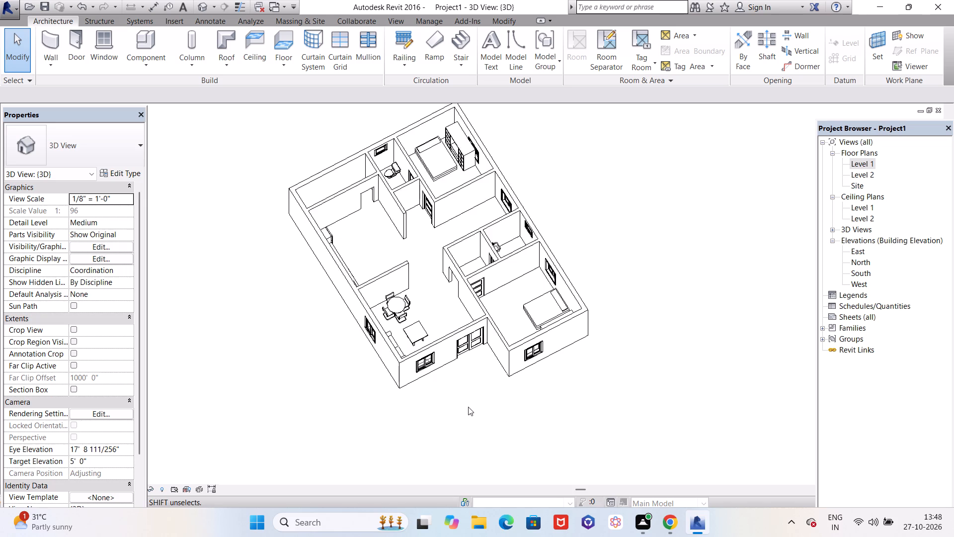
{"action": "scroll", "coordinate": [468, 401], "scroll_direction": "down", "scroll_amount": 4}
{"action": "scroll", "coordinate": [391, 333], "scroll_direction": "up", "scroll_amount": 5}
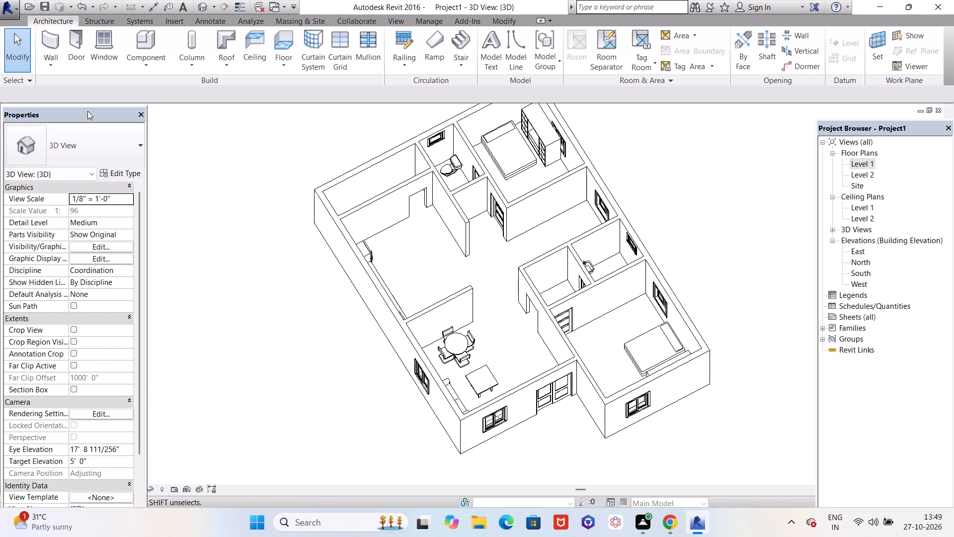
Close the Properties palette and open the visual style choices for the 3D view.
{"action": "left_click", "coordinate": [139, 112]}
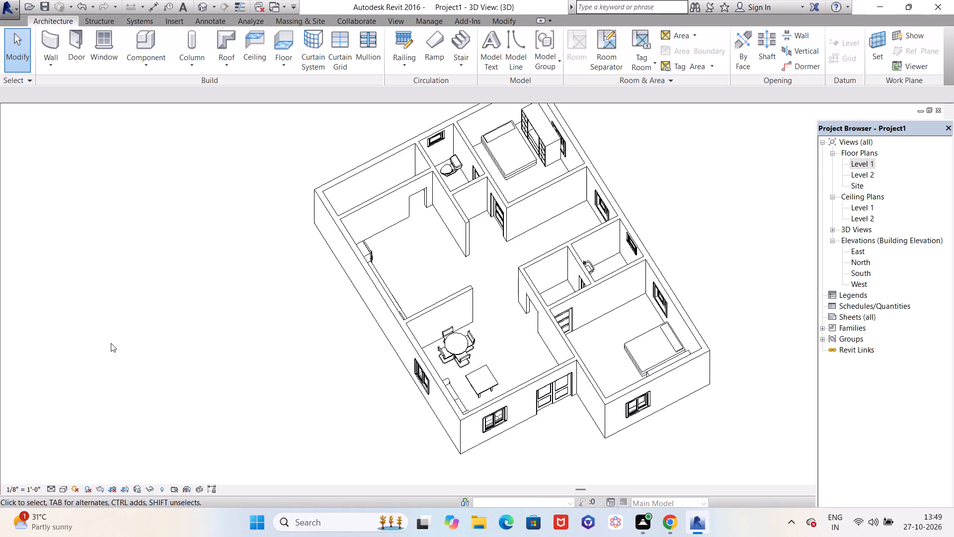
{"action": "left_click", "coordinate": [63, 488]}
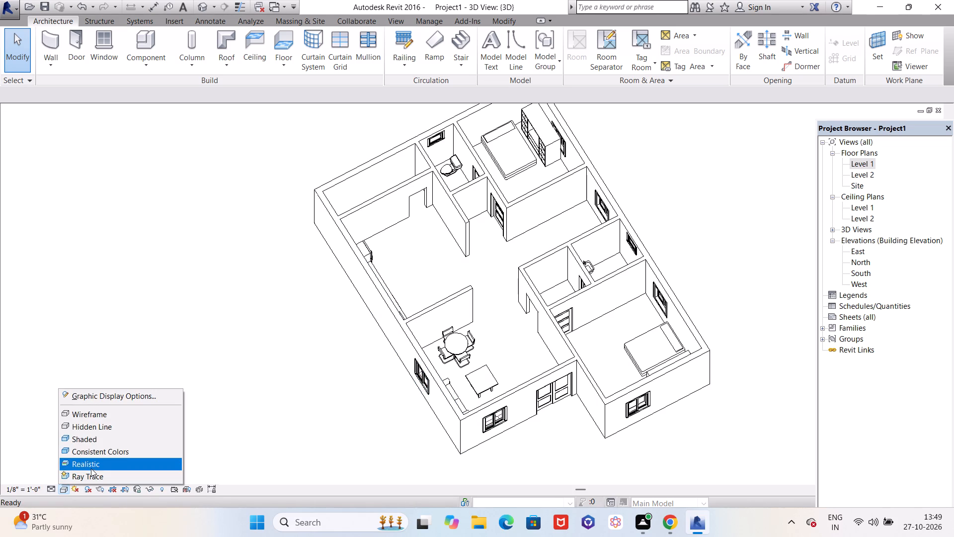
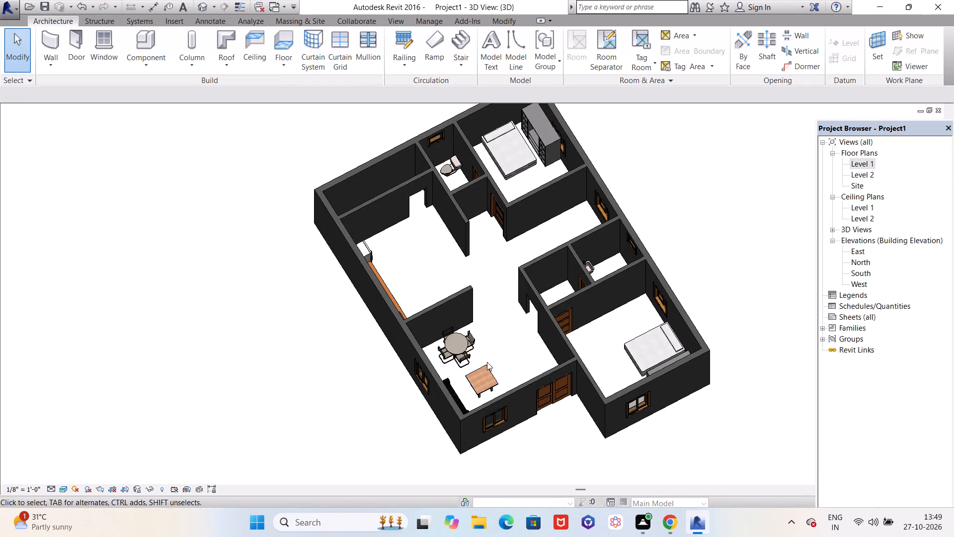
Select the Sofa-Corbu sofa beneath the living room window and show the Properties palette again.
{"action": "scroll", "coordinate": [483, 378], "scroll_direction": "up", "scroll_amount": 5}
{"action": "scroll", "coordinate": [485, 375], "scroll_direction": "down", "scroll_amount": 2}
{"action": "middle_click_drag", "start_coordinate": [515, 371], "coordinate": [475, 385], "text": "shift"}
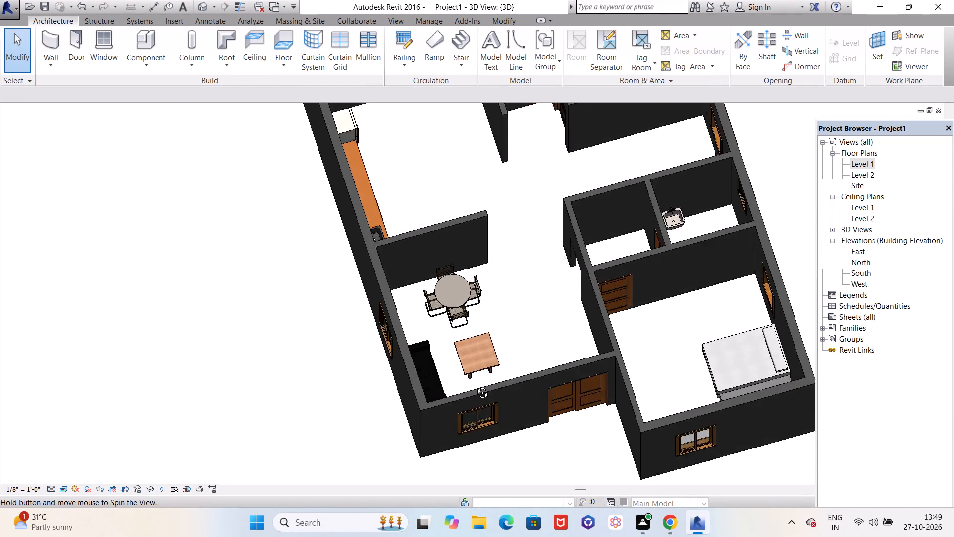
{"action": "middle_click_drag", "start_coordinate": [475, 385], "coordinate": [274, 397], "text": "shift"}
{"action": "scroll", "coordinate": [613, 201], "scroll_direction": "up", "scroll_amount": 4}
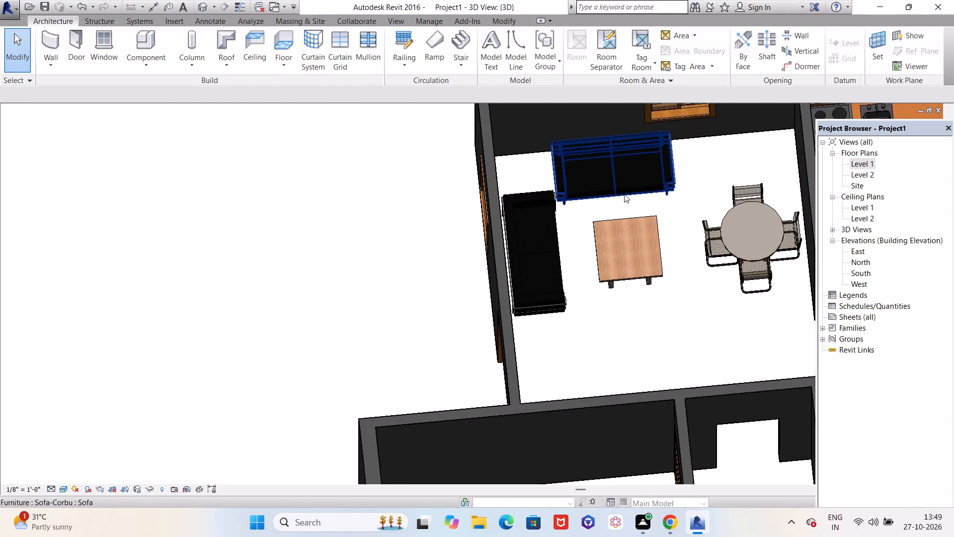
{"action": "scroll", "coordinate": [624, 194], "scroll_direction": "up", "scroll_amount": 5}
{"action": "left_click", "coordinate": [624, 194]}
{"action": "scroll", "coordinate": [471, 293], "scroll_direction": "down", "scroll_amount": 4}
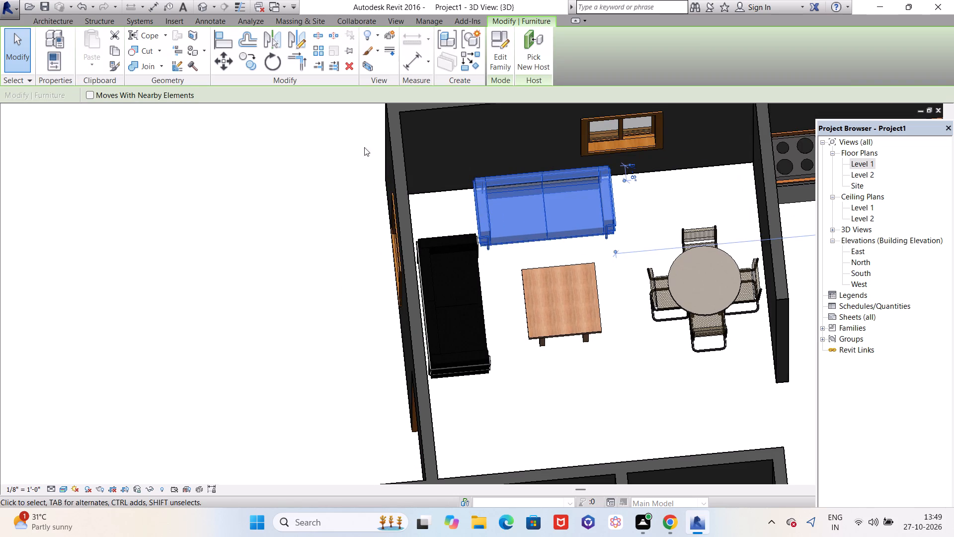
{"action": "right_click", "coordinate": [146, 200]}
{"action": "left_click", "coordinate": [219, 456]}
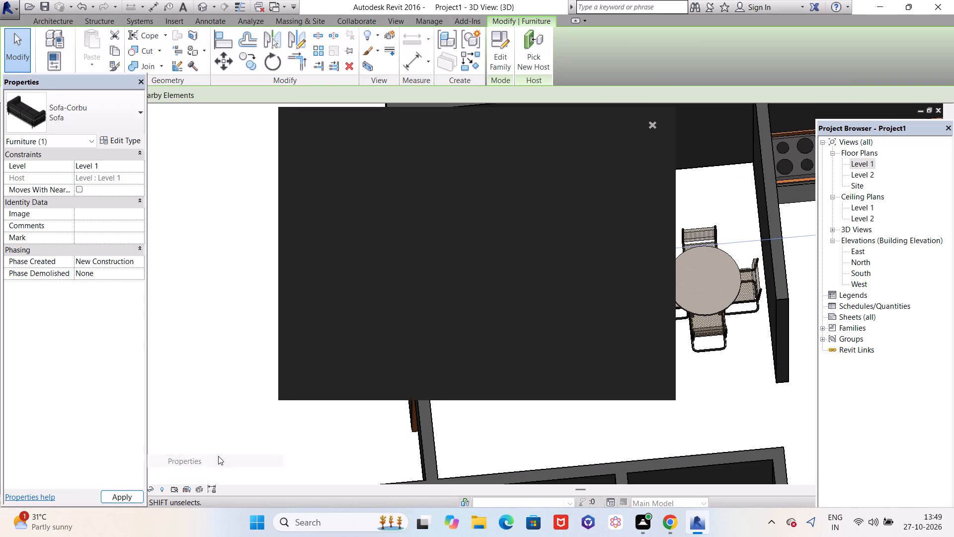
{"action": "left_click", "coordinate": [652, 123]}
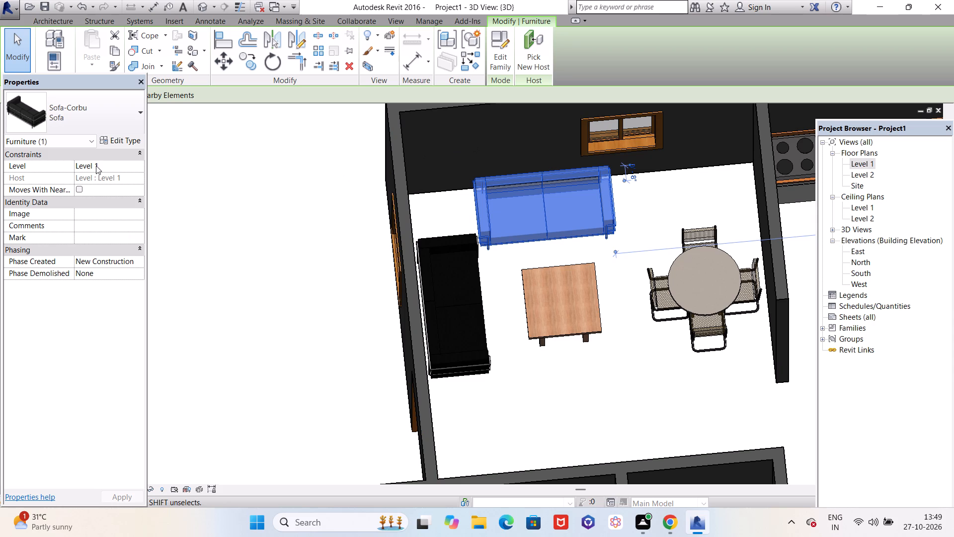
Change the Sofa-Corbu type's cushion material to Linen, Beige from the Textile project materials, and deselect the sofa.
{"action": "left_click", "coordinate": [122, 137]}
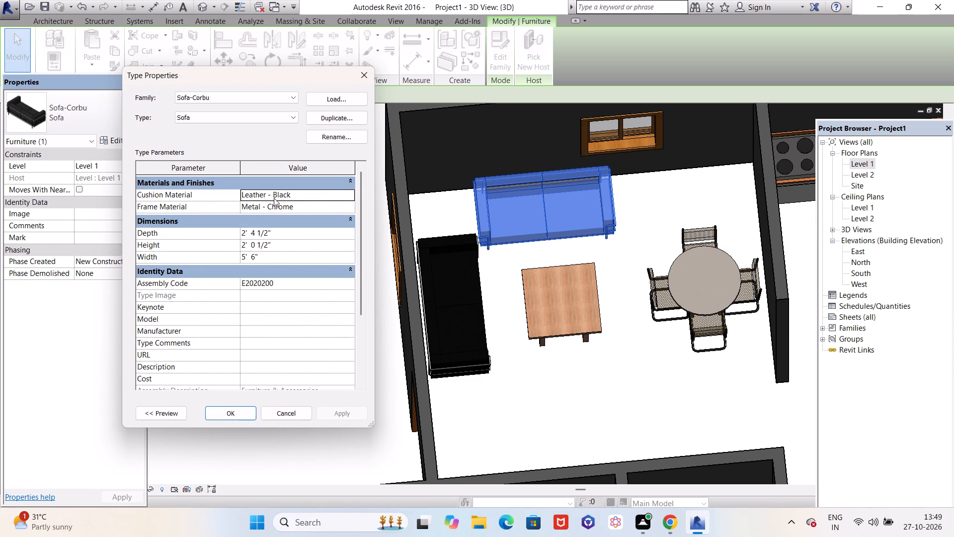
{"action": "left_click", "coordinate": [342, 194]}
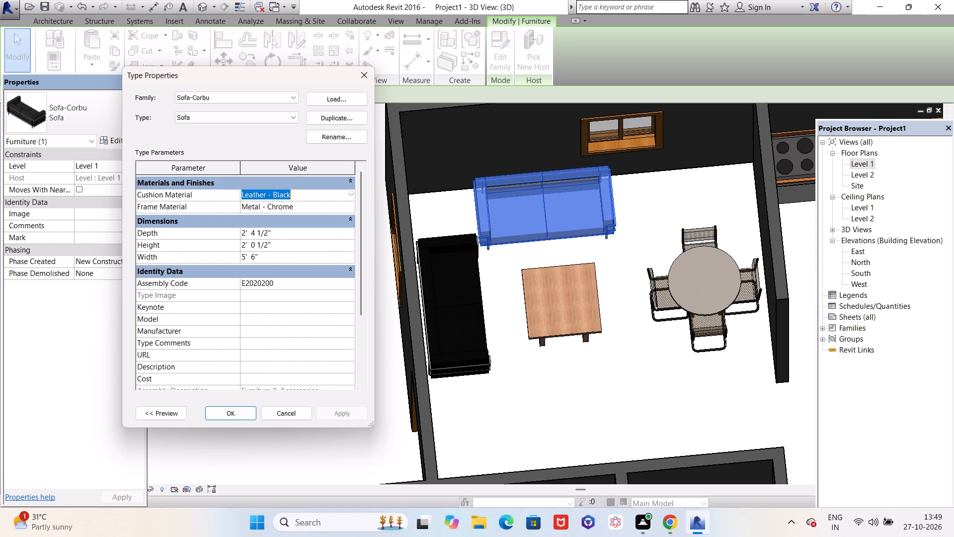
{"action": "left_click", "coordinate": [349, 192]}
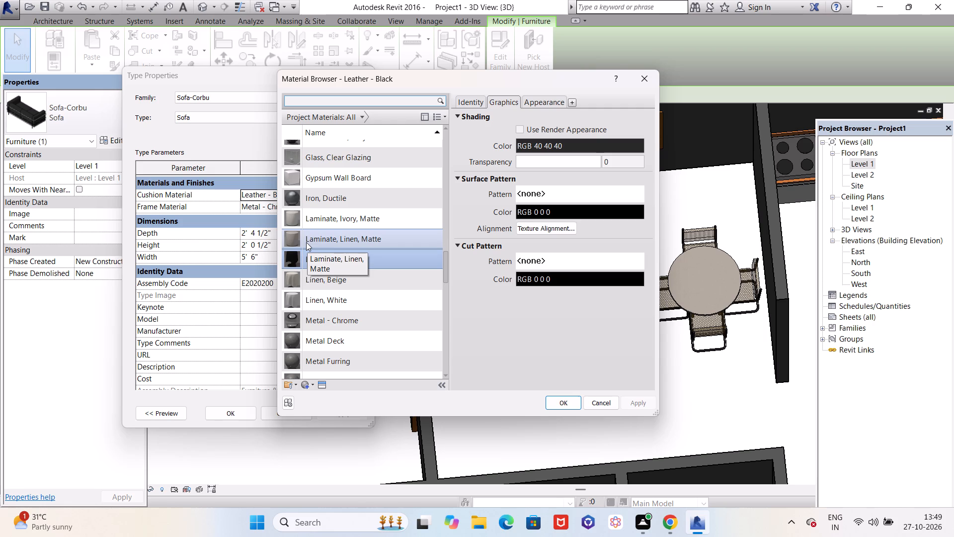
{"action": "left_click", "coordinate": [336, 115]}
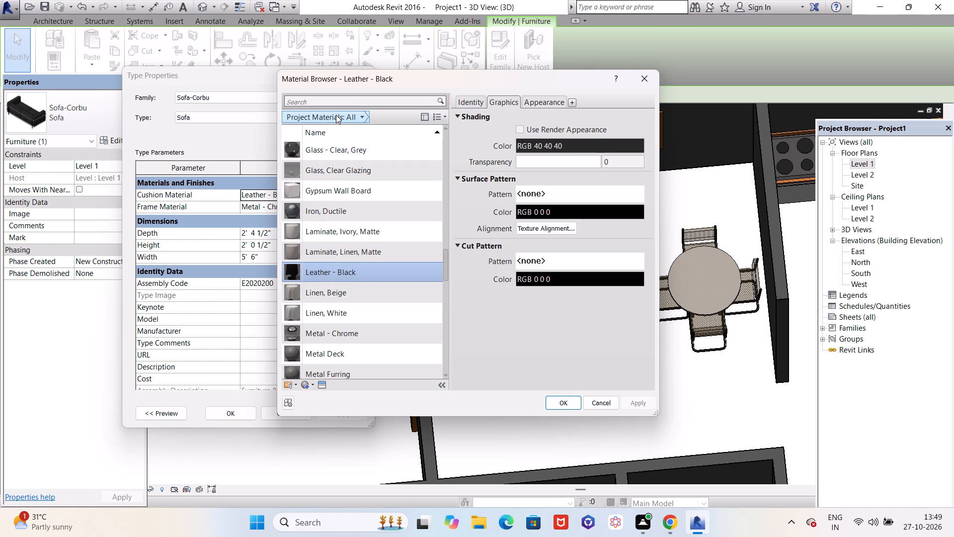
{"action": "left_click", "coordinate": [359, 114]}
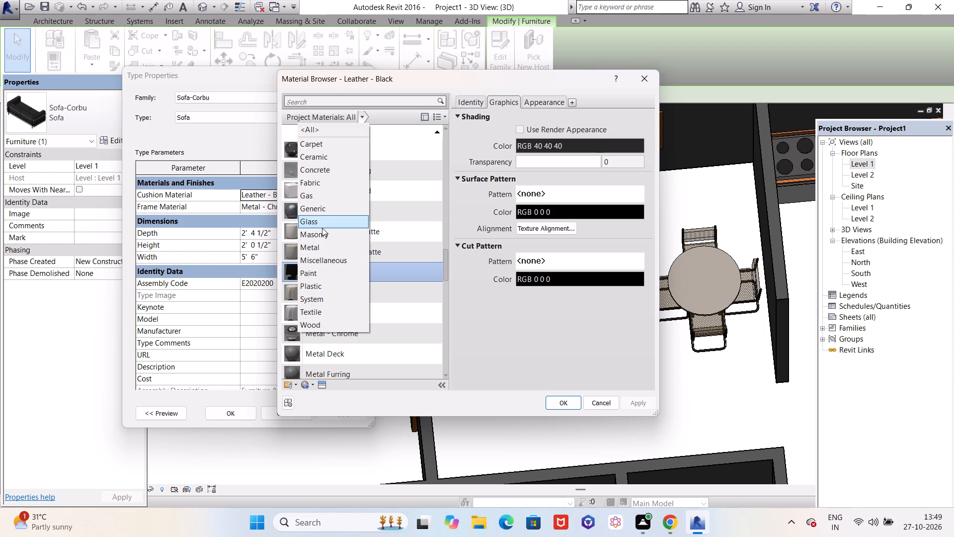
{"action": "left_click", "coordinate": [322, 180]}
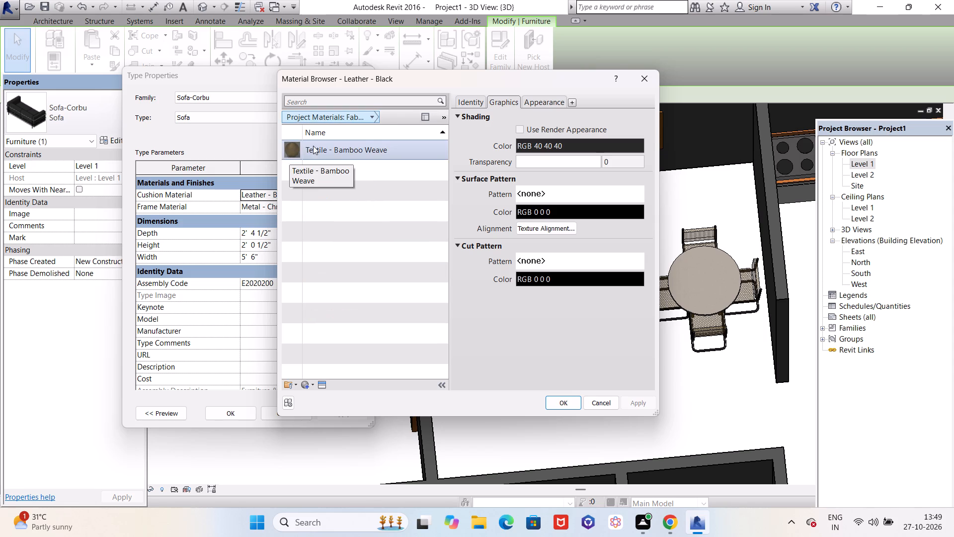
{"action": "left_click", "coordinate": [371, 118]}
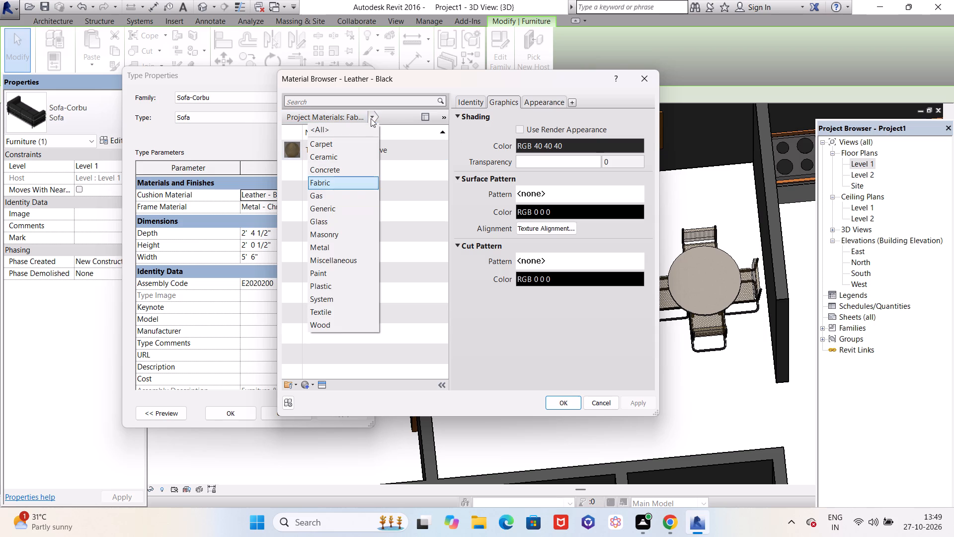
{"action": "left_click", "coordinate": [341, 314]}
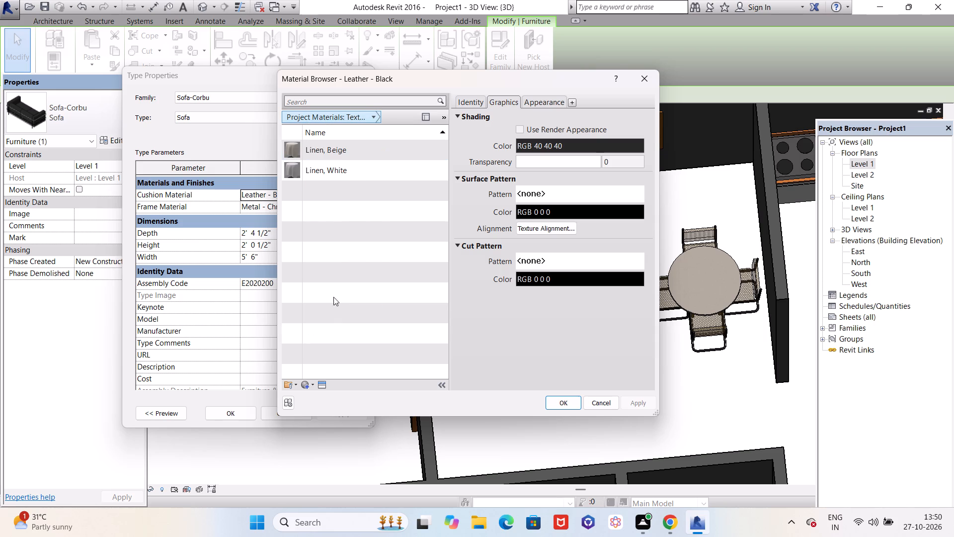
{"action": "left_click", "coordinate": [346, 153]}
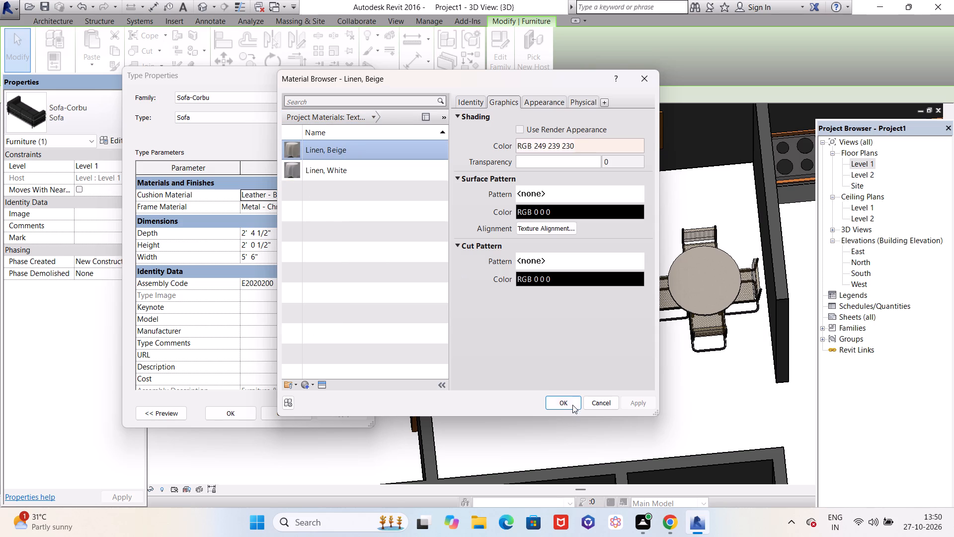
{"action": "left_click", "coordinate": [572, 402]}
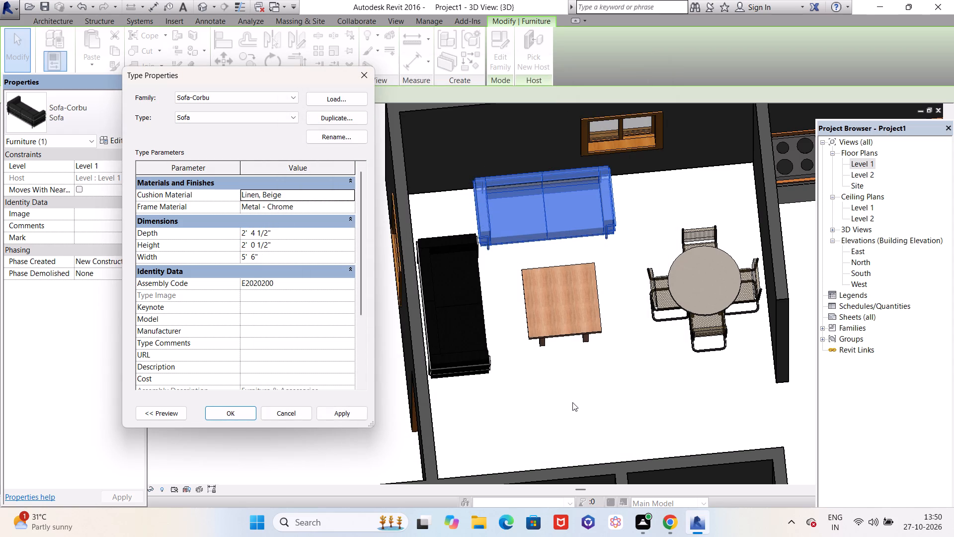
{"action": "left_click", "coordinate": [336, 409]}
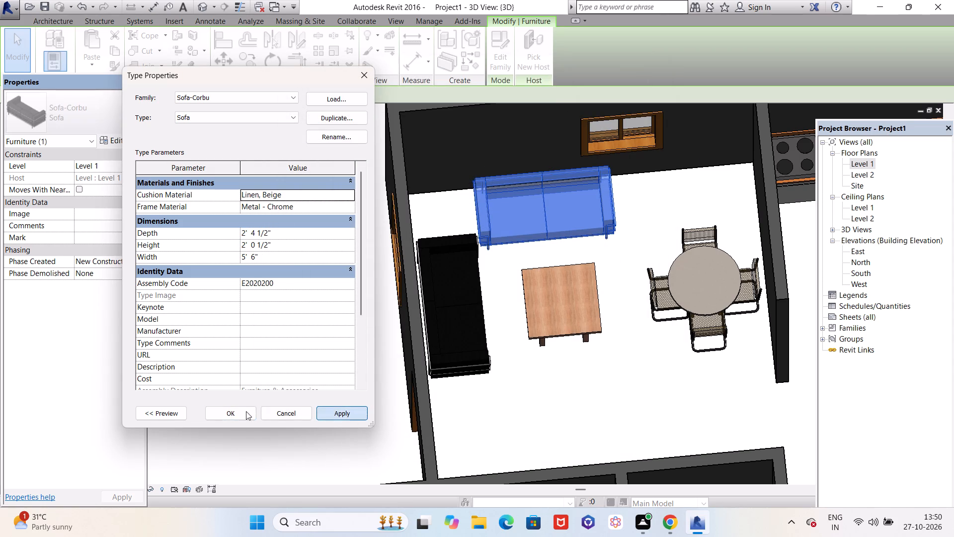
{"action": "left_click", "coordinate": [232, 412]}
{"action": "scroll", "coordinate": [283, 426], "scroll_direction": "down", "scroll_amount": 3}
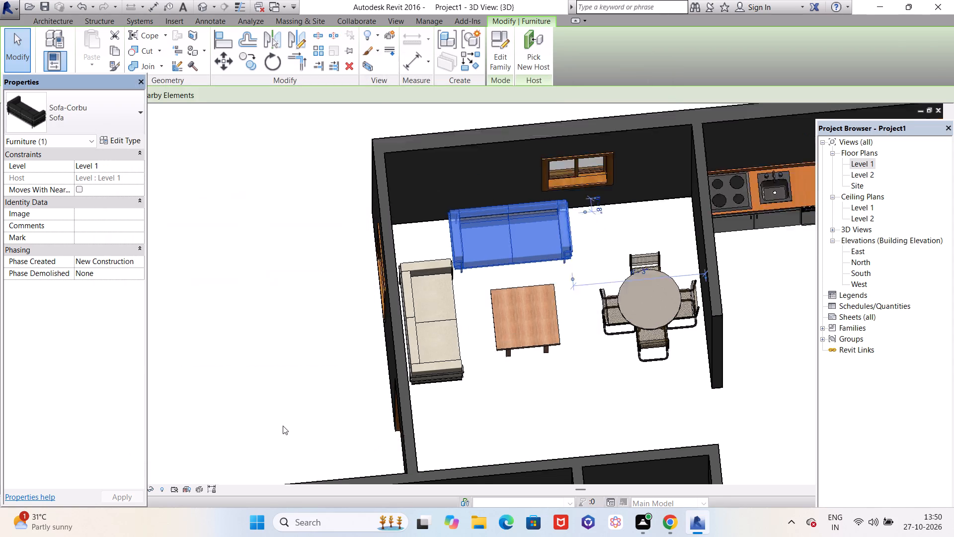
{"action": "scroll", "coordinate": [283, 426], "scroll_direction": "down", "scroll_amount": 1}
{"action": "left_click", "coordinate": [287, 220]}
Examine the living room sofas, round dining set and kitchenette with its hob, sink, cabinets and refrigerator up close.
{"action": "scroll", "coordinate": [396, 381], "scroll_direction": "up", "scroll_amount": 4}
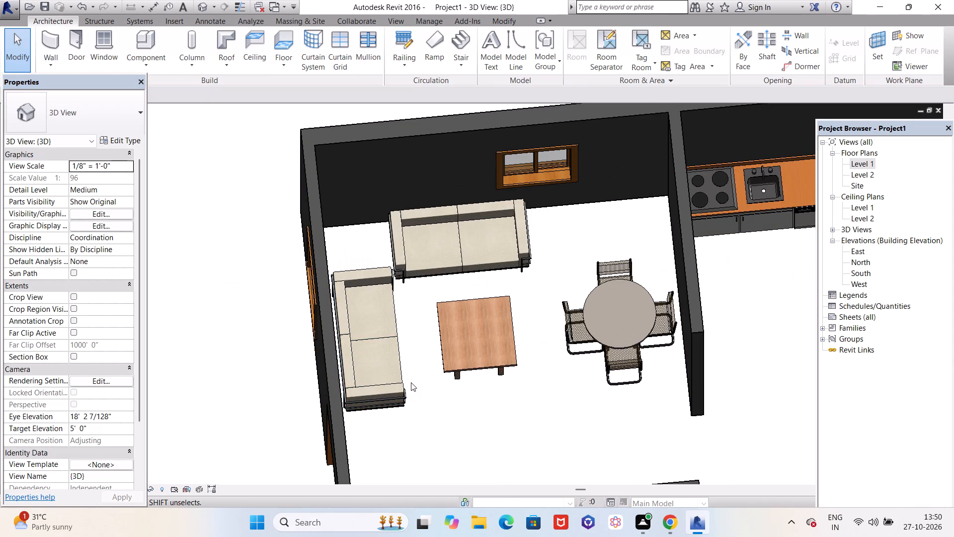
{"action": "scroll", "coordinate": [402, 387], "scroll_direction": "down", "scroll_amount": 4}
{"action": "scroll", "coordinate": [500, 379], "scroll_direction": "up", "scroll_amount": 4}
{"action": "scroll", "coordinate": [558, 374], "scroll_direction": "up", "scroll_amount": 6}
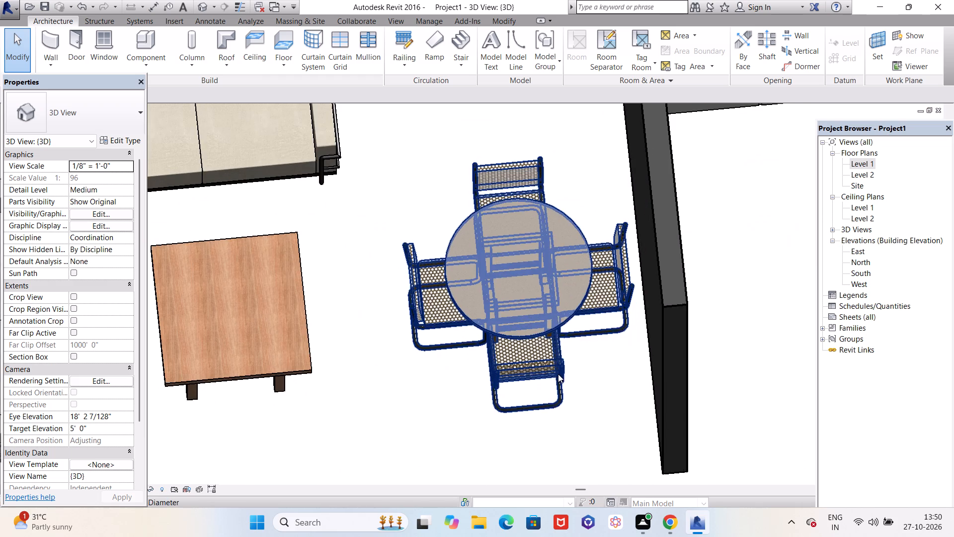
{"action": "scroll", "coordinate": [353, 382], "scroll_direction": "down", "scroll_amount": 10}
{"action": "scroll", "coordinate": [539, 289], "scroll_direction": "up", "scroll_amount": 5}
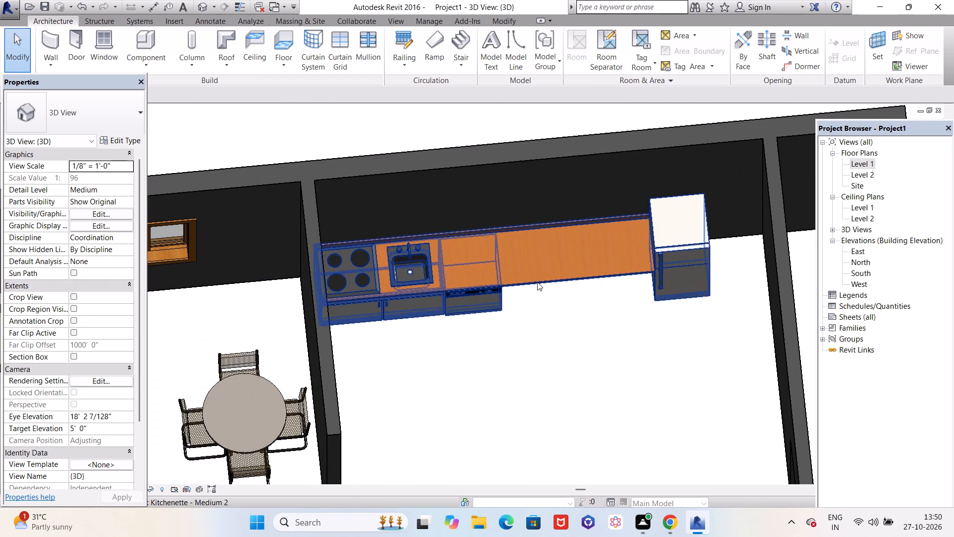
{"action": "middle_click_drag", "start_coordinate": [498, 331], "coordinate": [496, 235], "text": "shift"}
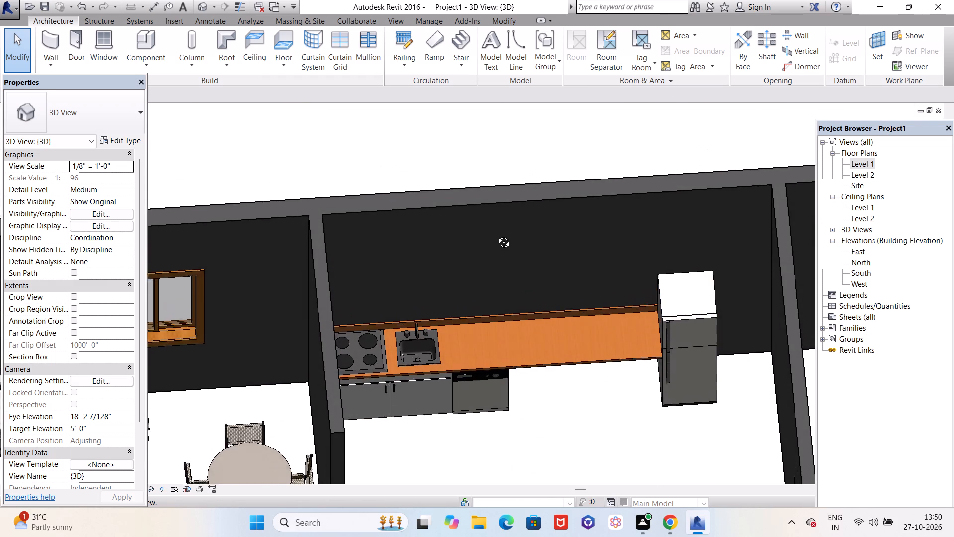
{"action": "middle_click_drag", "start_coordinate": [496, 235], "coordinate": [492, 197], "text": "shift"}
{"action": "scroll", "coordinate": [488, 240], "scroll_direction": "down", "scroll_amount": 3}
{"action": "scroll", "coordinate": [486, 377], "scroll_direction": "up", "scroll_amount": 8}
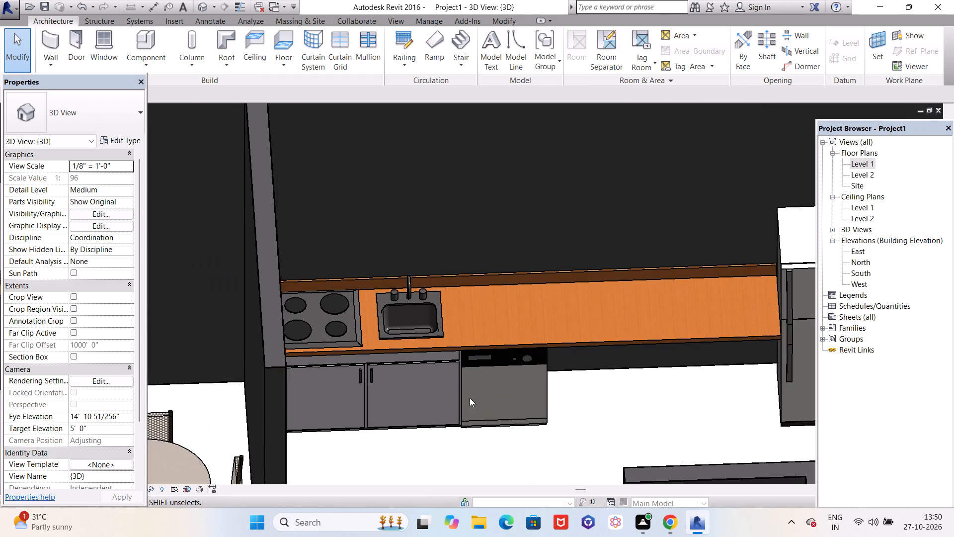
{"action": "scroll", "coordinate": [468, 397], "scroll_direction": "down", "scroll_amount": 3}
{"action": "scroll", "coordinate": [538, 361], "scroll_direction": "down", "scroll_amount": 2}
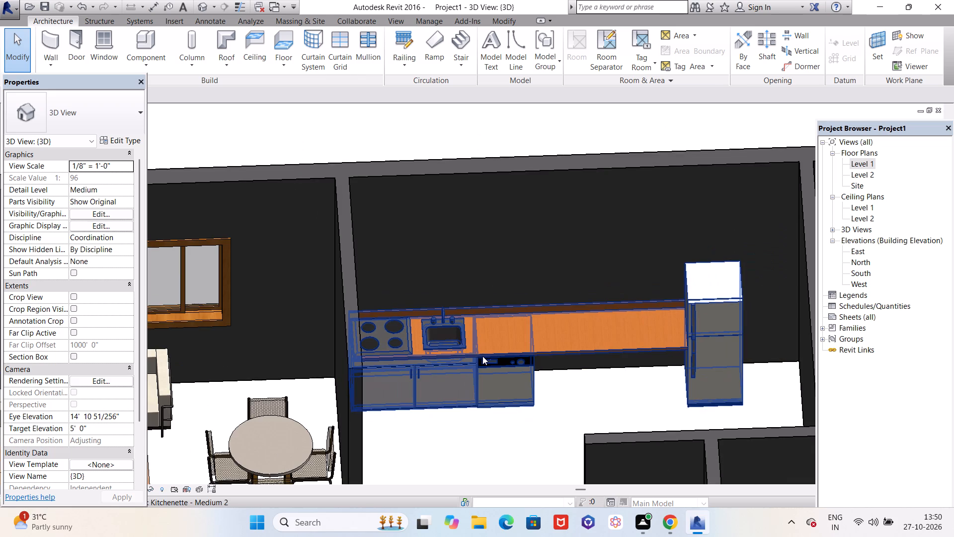
{"action": "scroll", "coordinate": [482, 356], "scroll_direction": "down", "scroll_amount": 1}
{"action": "scroll", "coordinate": [440, 365], "scroll_direction": "up", "scroll_amount": 9}
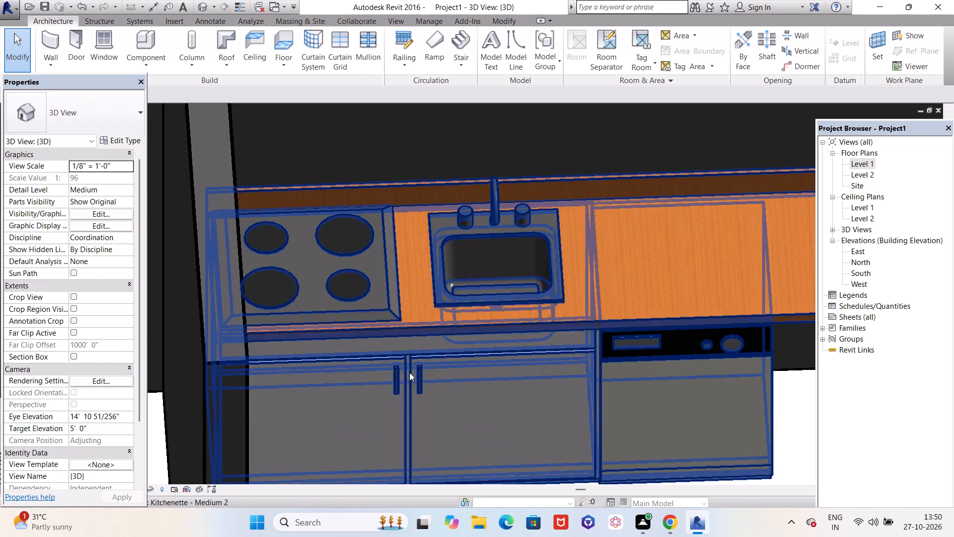
{"action": "scroll", "coordinate": [372, 364], "scroll_direction": "down", "scroll_amount": 2}
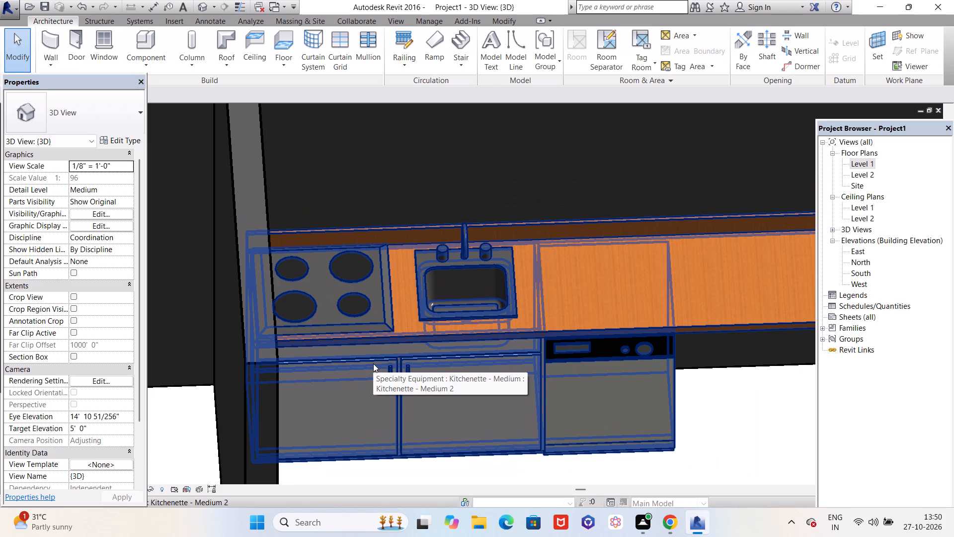
{"action": "scroll", "coordinate": [373, 363], "scroll_direction": "down", "scroll_amount": 4}
{"action": "scroll", "coordinate": [478, 366], "scroll_direction": "down", "scroll_amount": 9}
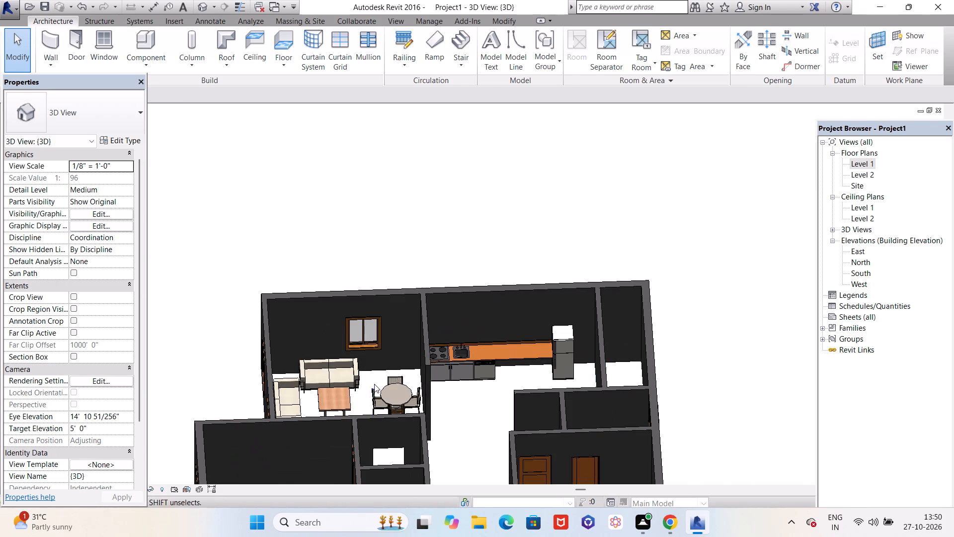
Select the long exterior wall behind the kitchenette and open the layer structure of its Generic - 9" 2 type for editing.
{"action": "middle_click_drag", "start_coordinate": [367, 383], "coordinate": [581, 332], "text": "shift"}
{"action": "scroll", "coordinate": [578, 333], "scroll_direction": "down", "scroll_amount": 5}
{"action": "scroll", "coordinate": [428, 407], "scroll_direction": "up", "scroll_amount": 5}
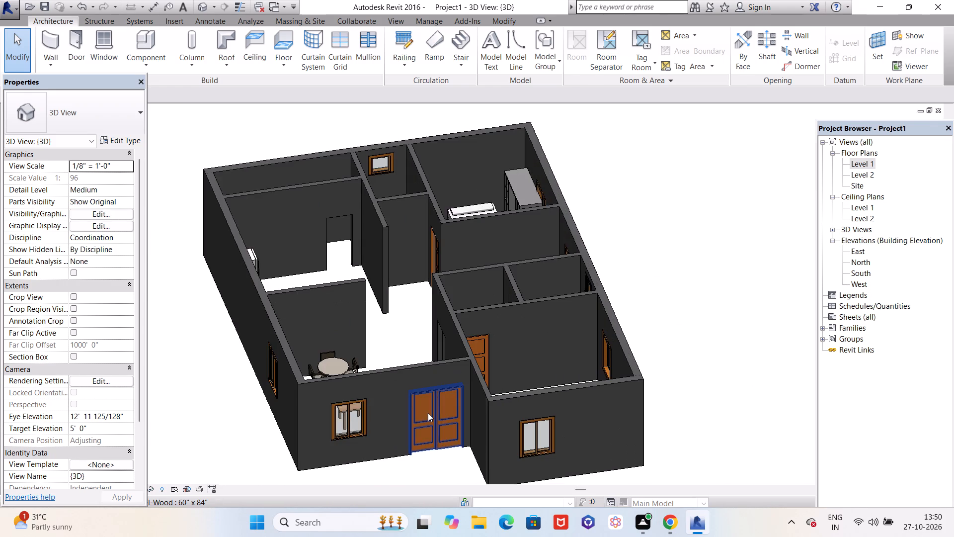
{"action": "scroll", "coordinate": [428, 413], "scroll_direction": "up", "scroll_amount": 4}
{"action": "scroll", "coordinate": [521, 378], "scroll_direction": "down", "scroll_amount": 4}
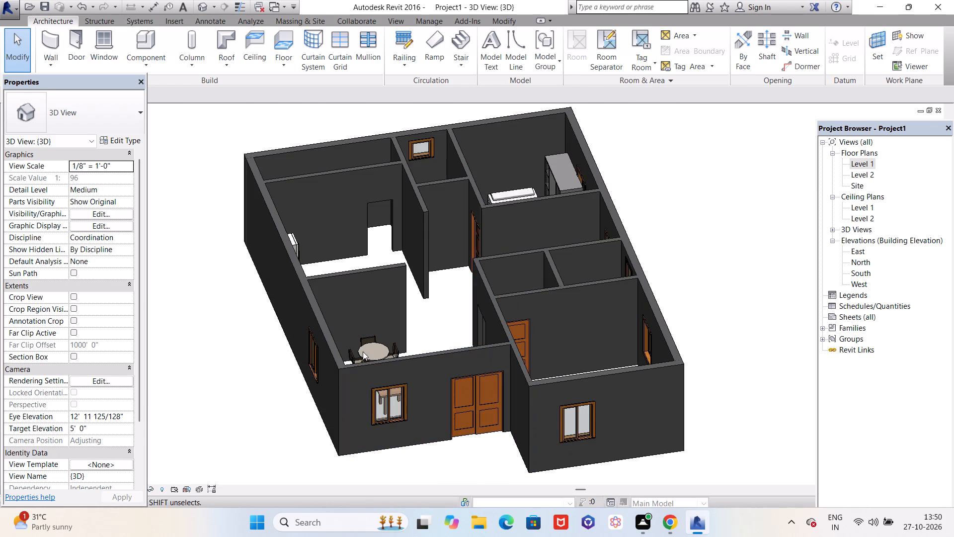
{"action": "left_click", "coordinate": [261, 227]}
{"action": "left_click", "coordinate": [272, 220]}
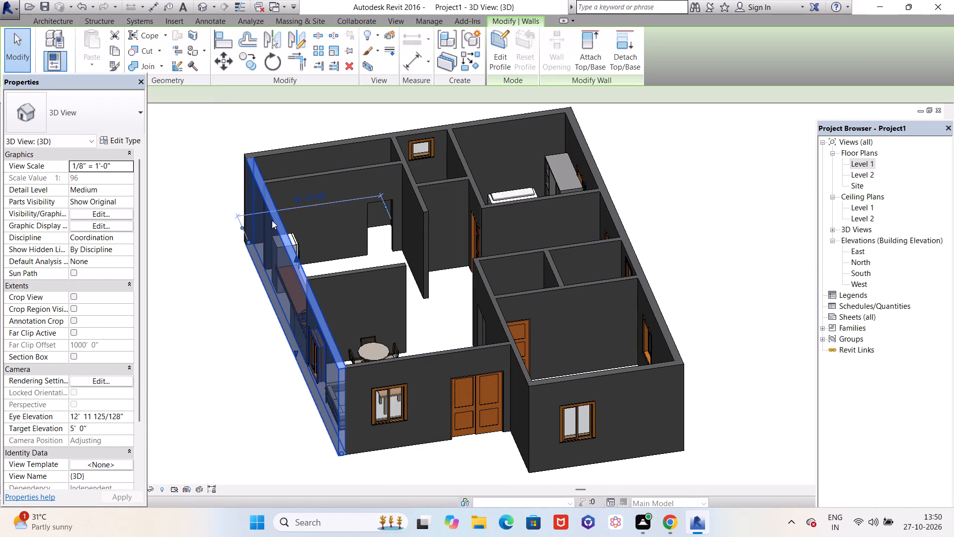
{"action": "scroll", "coordinate": [265, 226], "scroll_direction": "up", "scroll_amount": 3}
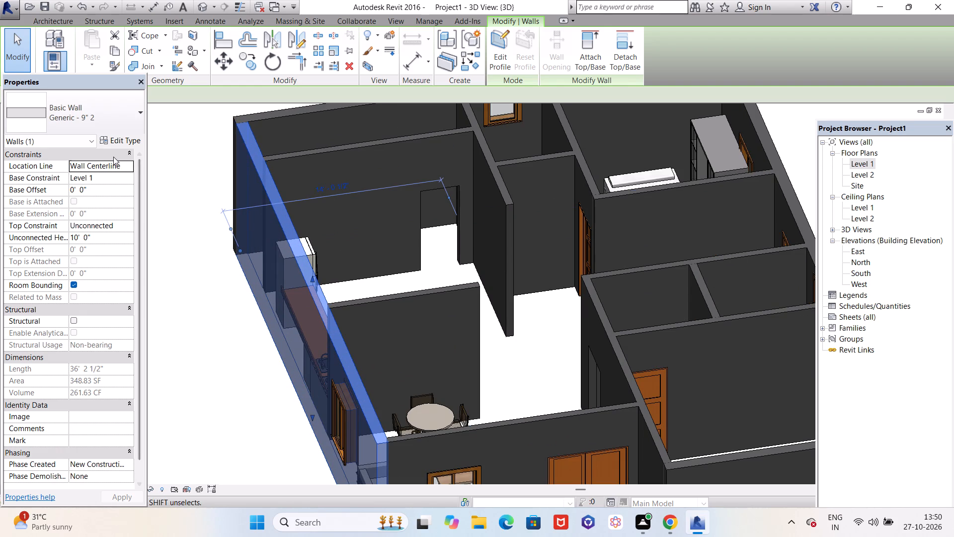
{"action": "scroll", "coordinate": [113, 155], "scroll_direction": "up", "scroll_amount": 3}
{"action": "left_click", "coordinate": [126, 141]}
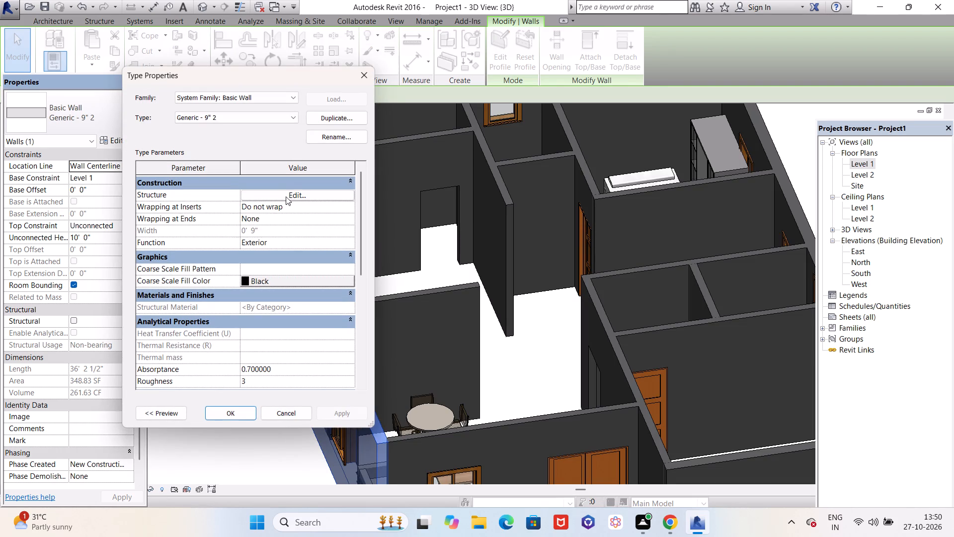
{"action": "left_click", "coordinate": [289, 194]}
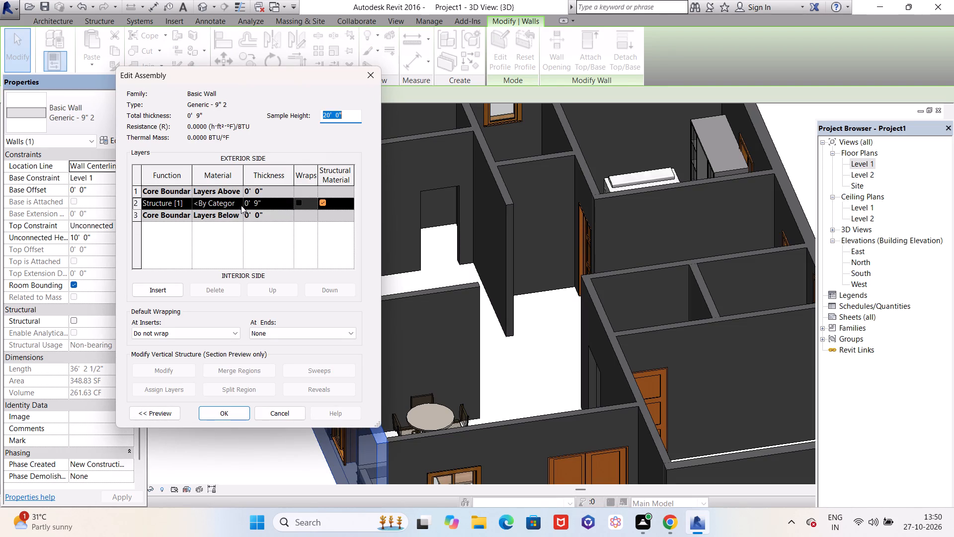
Create a new material named 9" wall for the structure layer of the Generic - 9" 2 wall type.
{"action": "left_click", "coordinate": [236, 205]}
{"action": "left_click", "coordinate": [238, 203]}
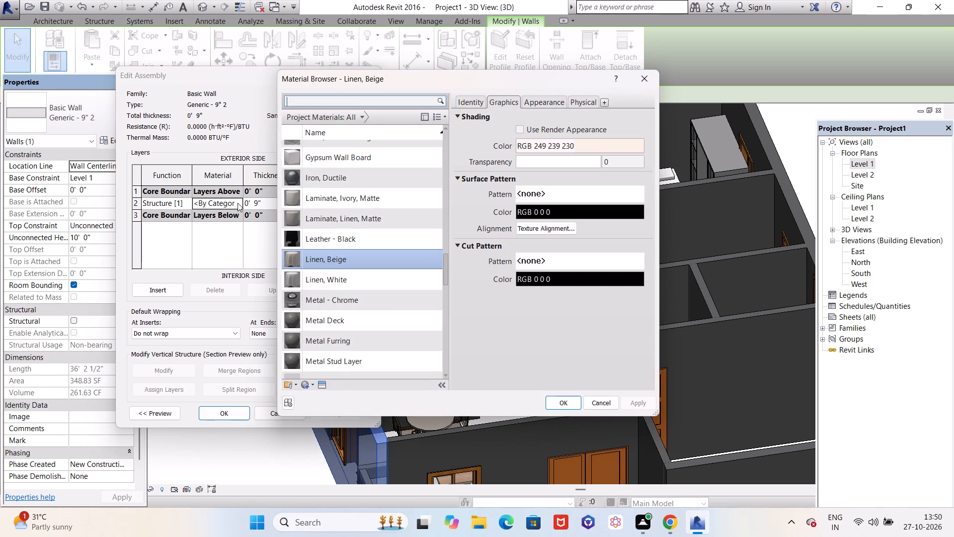
{"action": "left_click", "coordinate": [311, 385]}
{"action": "left_click", "coordinate": [316, 395]}
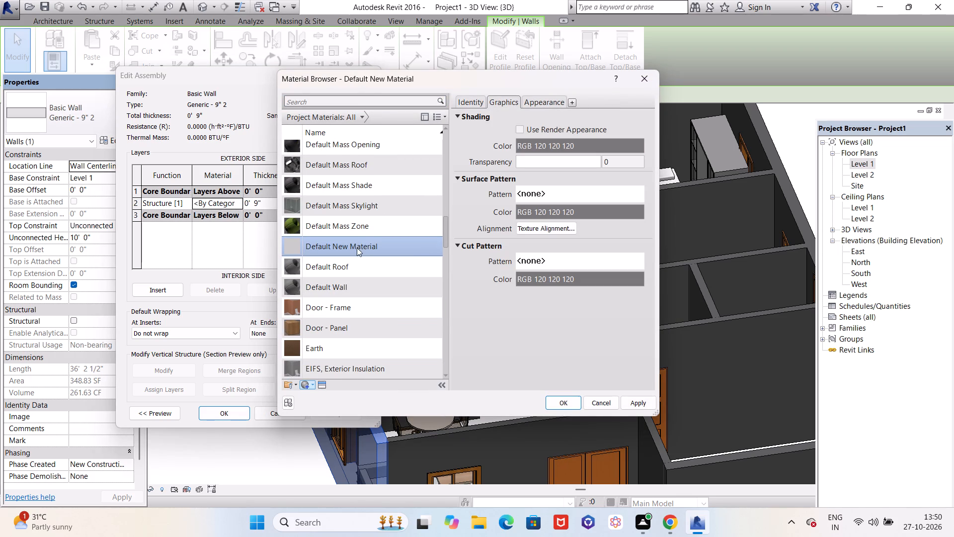
{"action": "right_click", "coordinate": [357, 248]}
{"action": "left_click", "coordinate": [385, 286]}
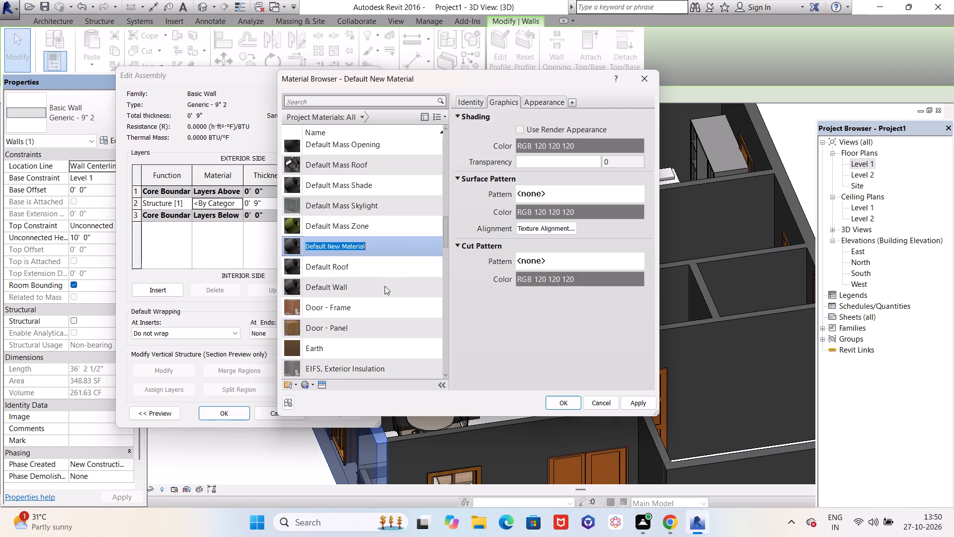
{"action": "key", "text": "9"}
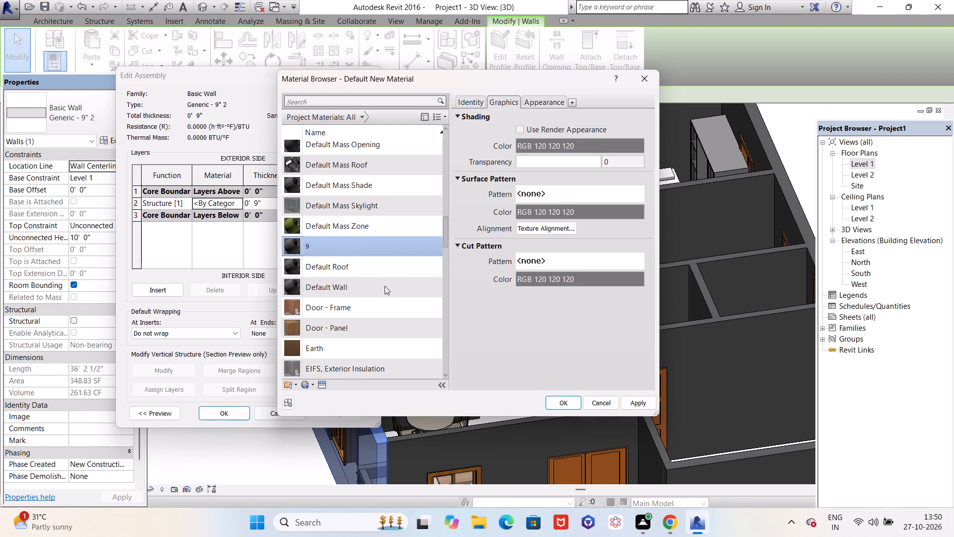
{"action": "key", "text": "shift+apostrophe"}
{"action": "key", "text": "space"}
{"action": "type", "text": "wall"}
{"action": "key", "text": "Return"}
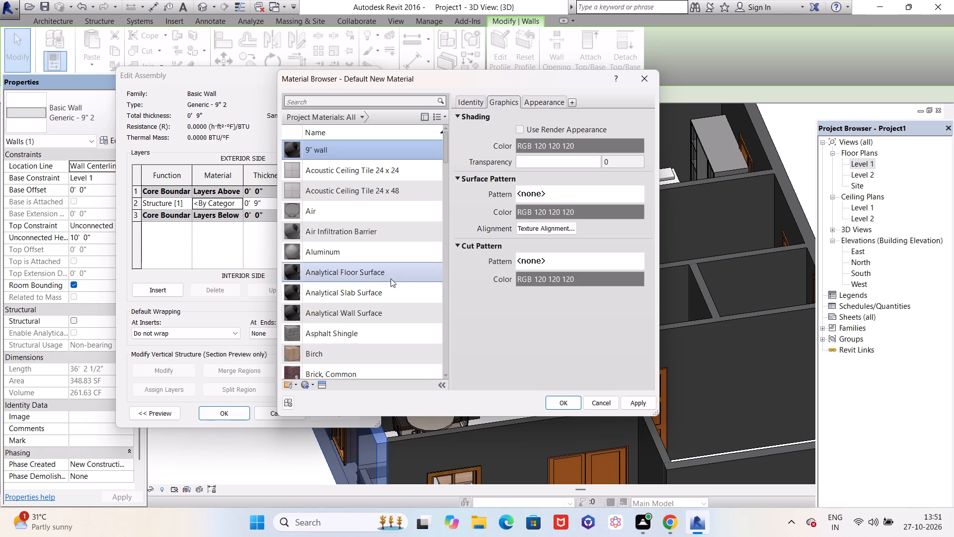
Search the appearance assets for "wall" and show the Appearance Library's Wall Paint category.
{"action": "scroll", "coordinate": [357, 140], "scroll_direction": "up", "scroll_amount": 2}
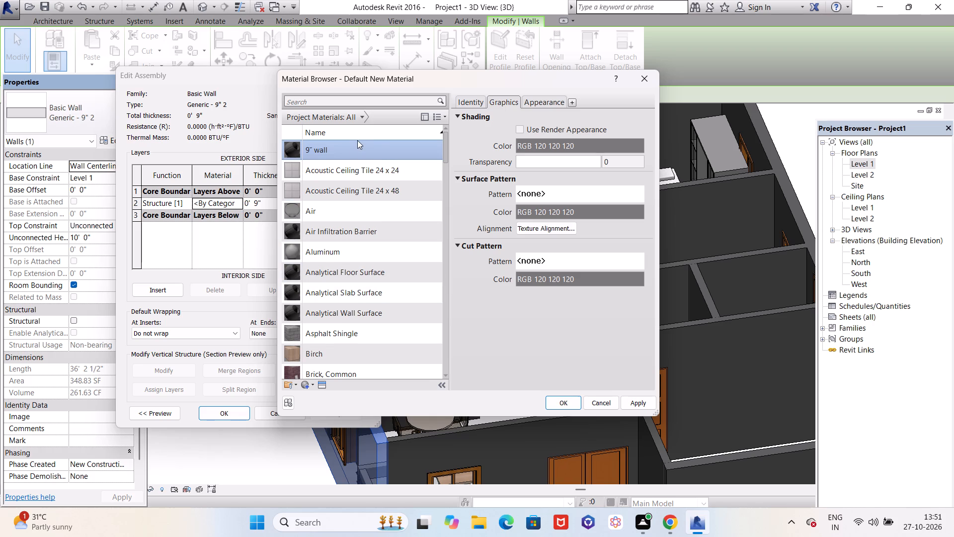
{"action": "scroll", "coordinate": [359, 145], "scroll_direction": "down", "scroll_amount": 1}
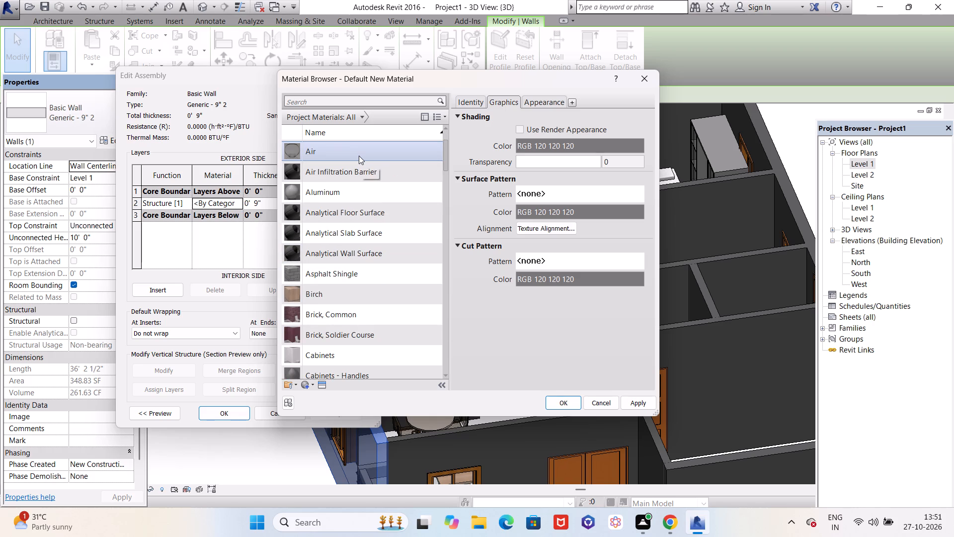
{"action": "scroll", "coordinate": [359, 156], "scroll_direction": "up", "scroll_amount": 1}
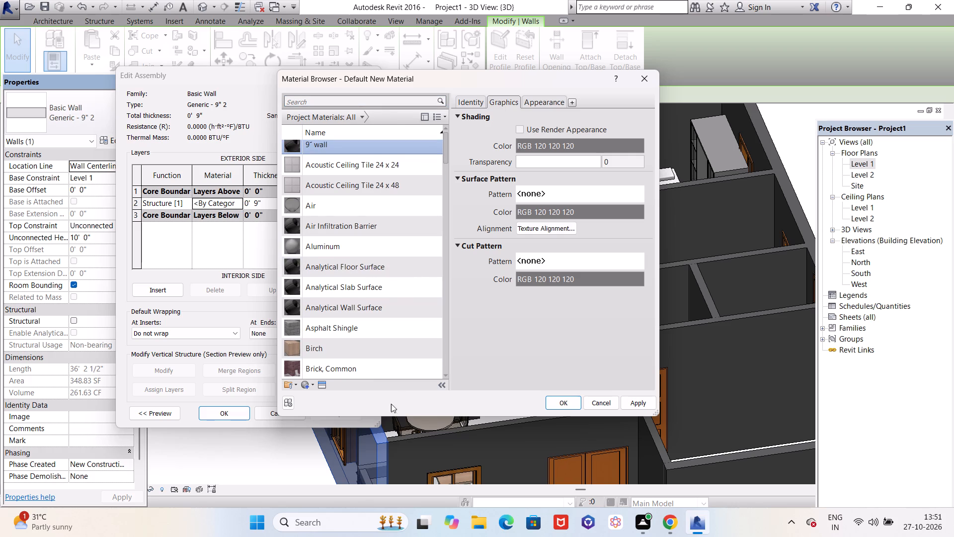
{"action": "left_click", "coordinate": [323, 384]}
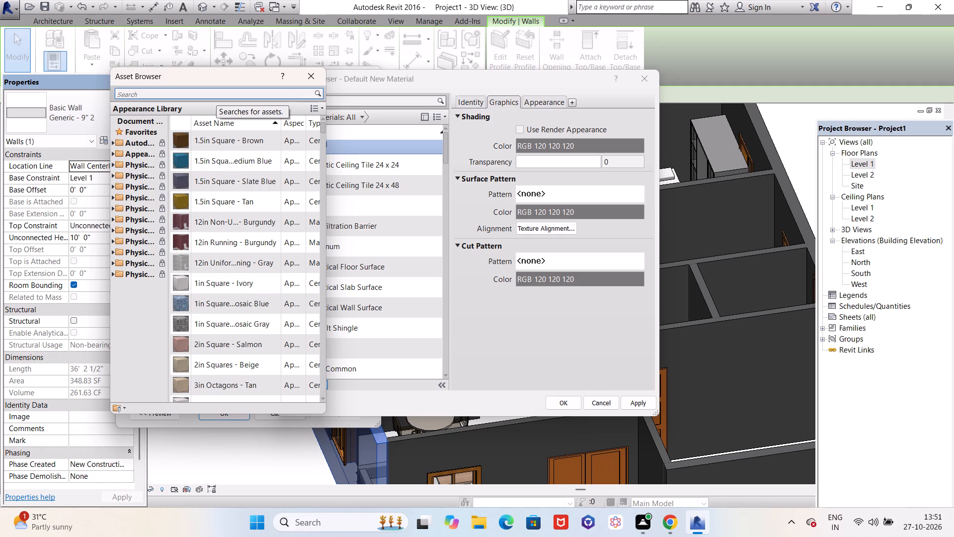
{"action": "left_click", "coordinate": [309, 78]}
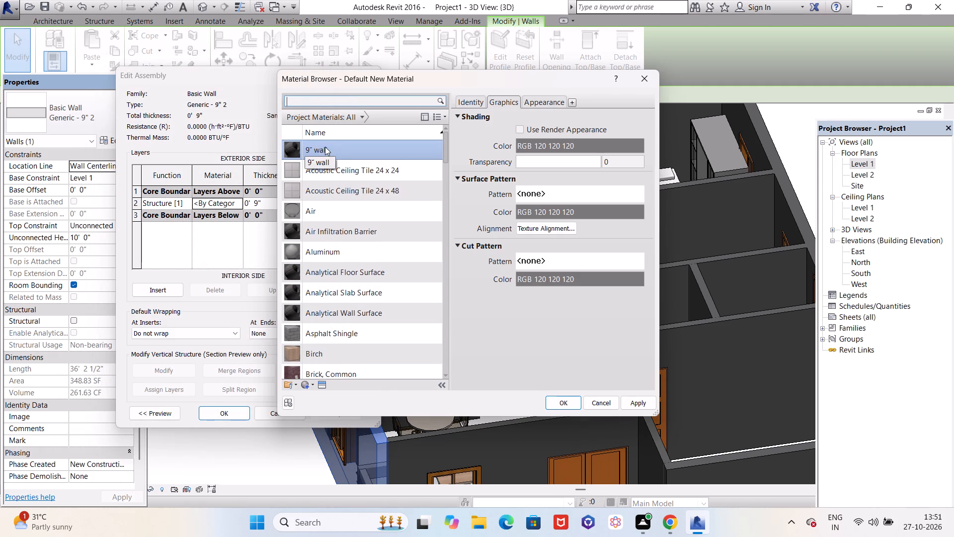
{"action": "left_click", "coordinate": [318, 385]}
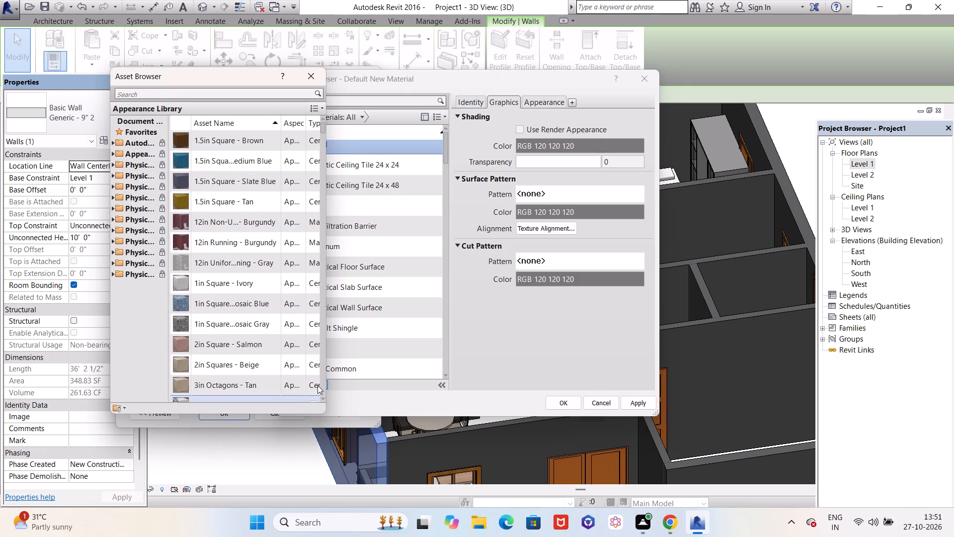
{"action": "left_click", "coordinate": [206, 91]}
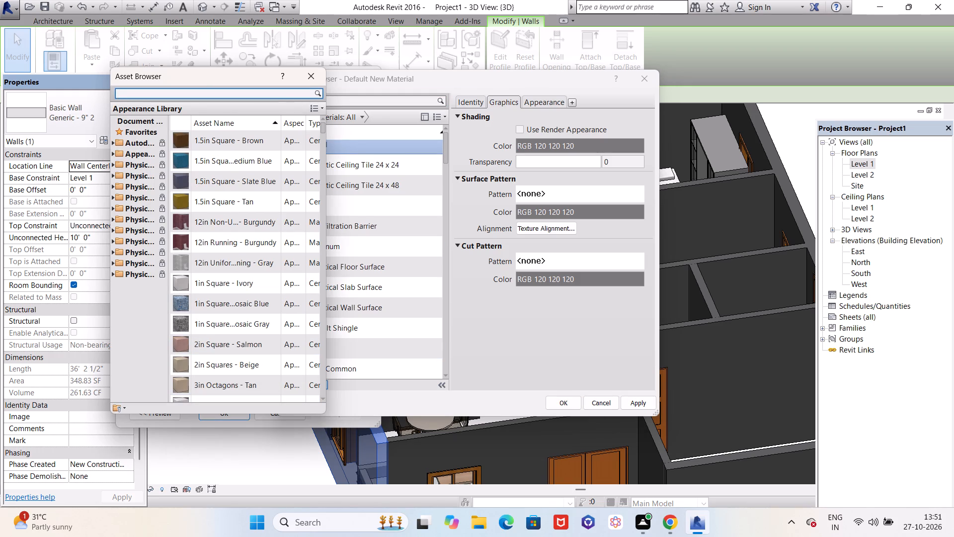
{"action": "key", "text": "w"}
{"action": "type", "text": "all"}
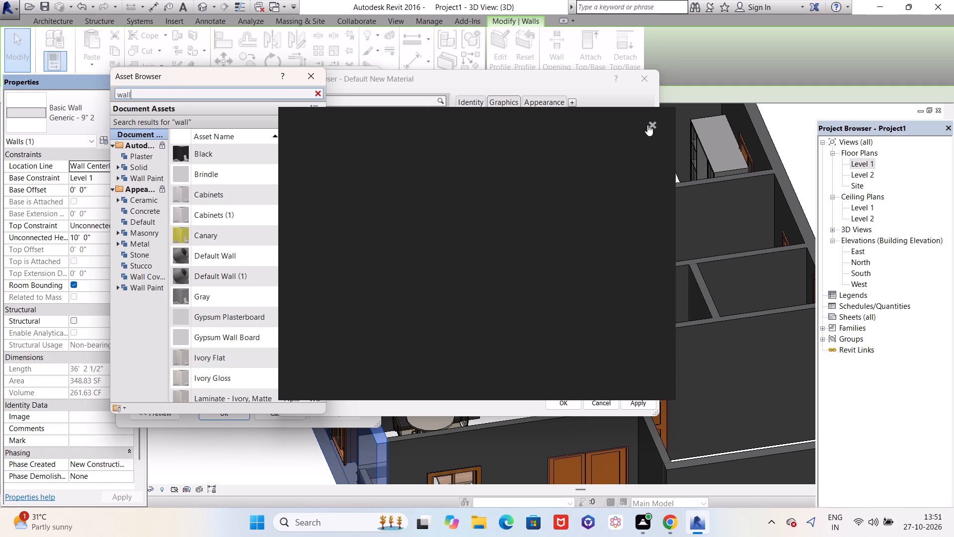
{"action": "left_click", "coordinate": [647, 125]}
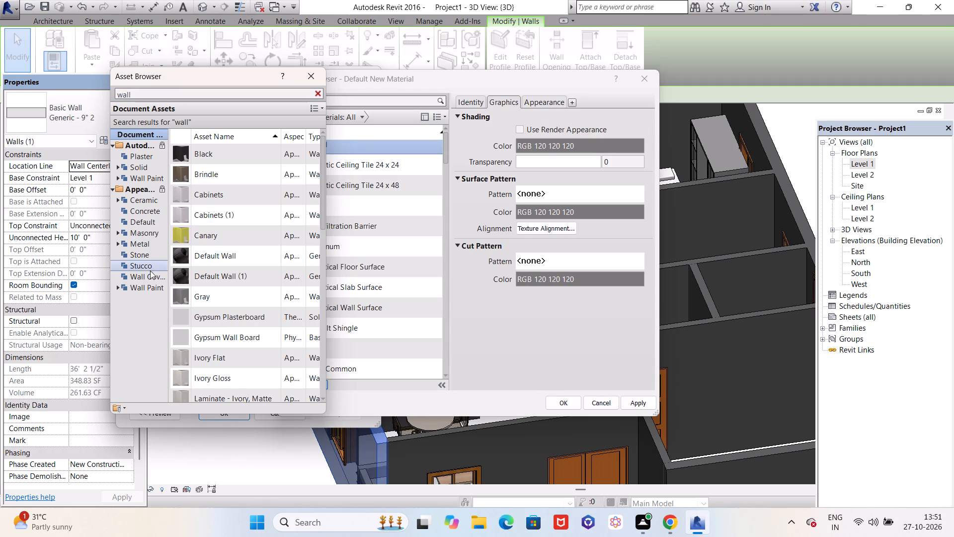
{"action": "left_click", "coordinate": [138, 286]}
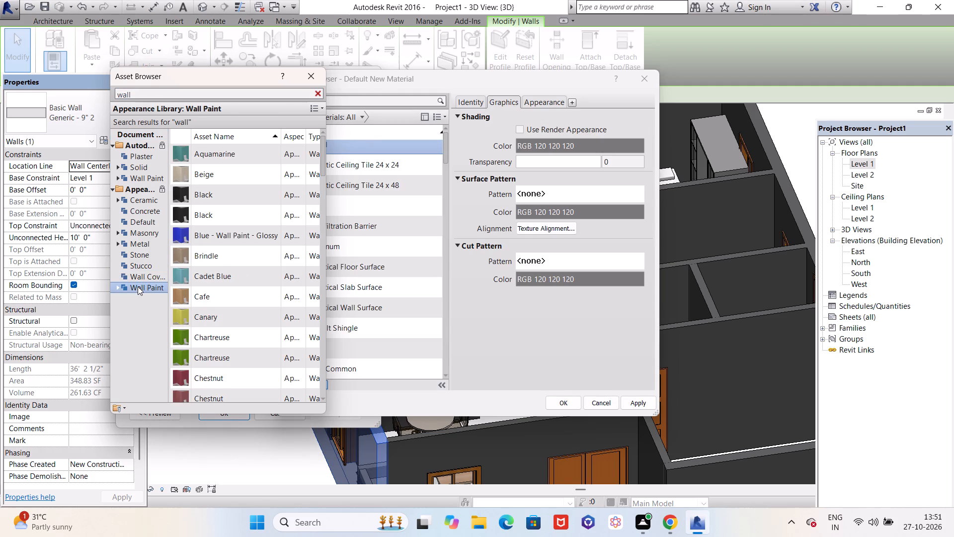
Look through the Wall Paint appearance assets for a wall colour and select Brindle.
{"action": "scroll", "coordinate": [252, 243], "scroll_direction": "down", "scroll_amount": 2}
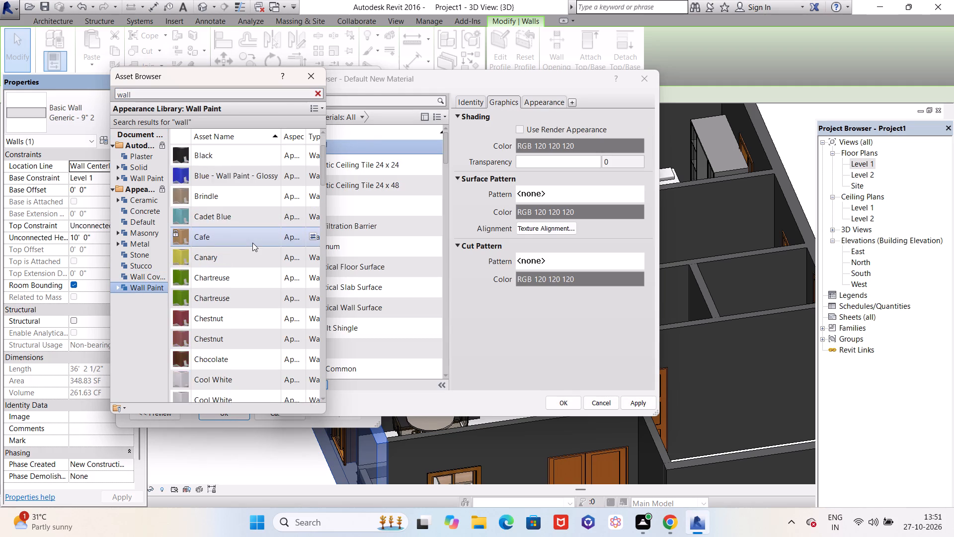
{"action": "scroll", "coordinate": [252, 243], "scroll_direction": "down", "scroll_amount": 8}
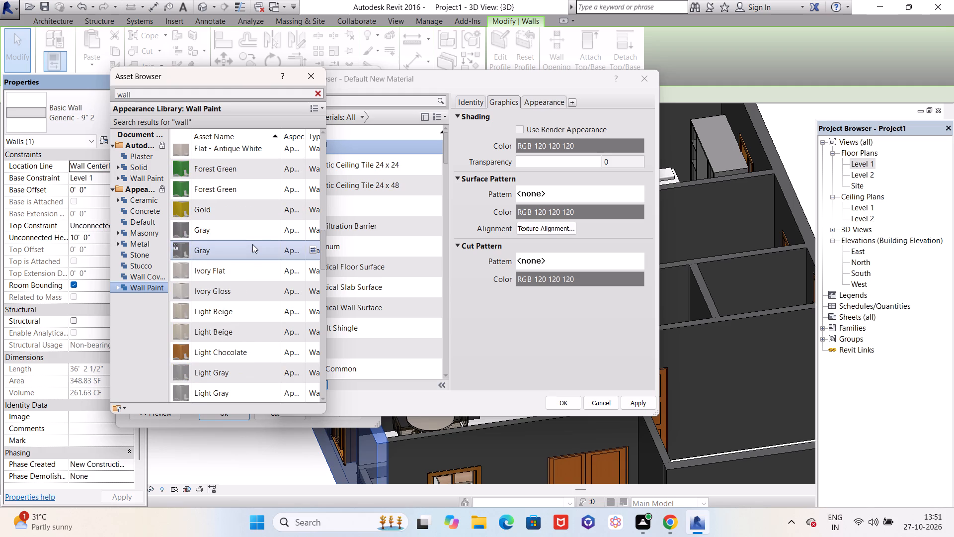
{"action": "scroll", "coordinate": [252, 244], "scroll_direction": "down", "scroll_amount": 4}
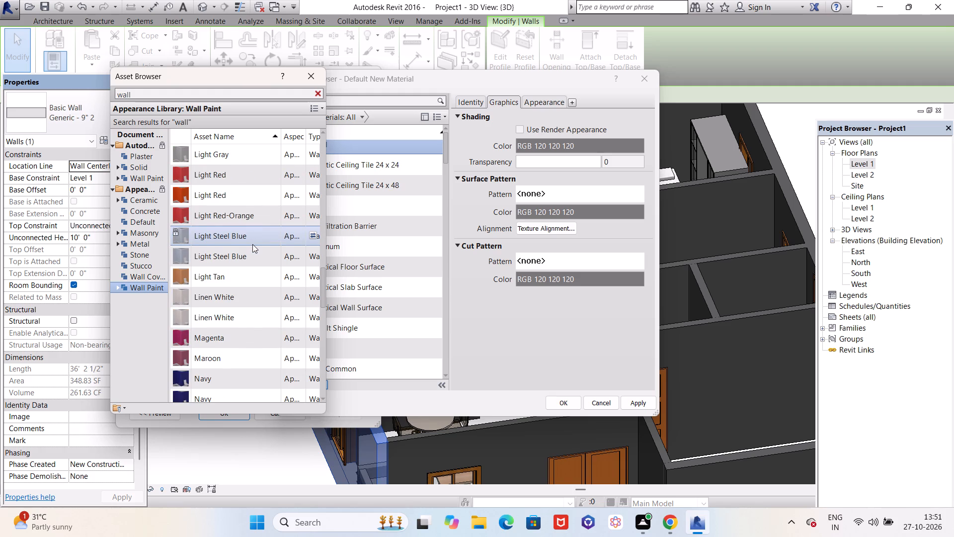
{"action": "scroll", "coordinate": [250, 247], "scroll_direction": "down", "scroll_amount": 4}
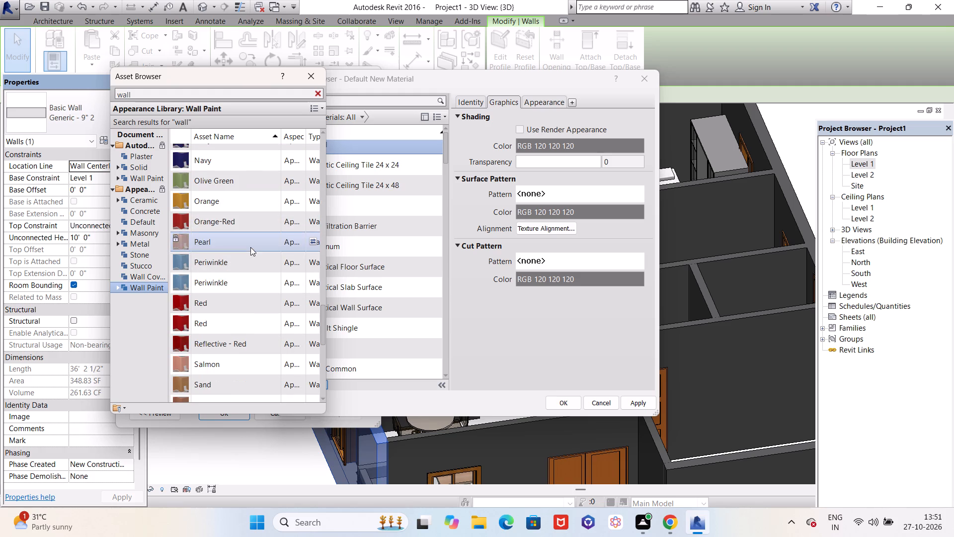
{"action": "scroll", "coordinate": [250, 247], "scroll_direction": "down", "scroll_amount": 6}
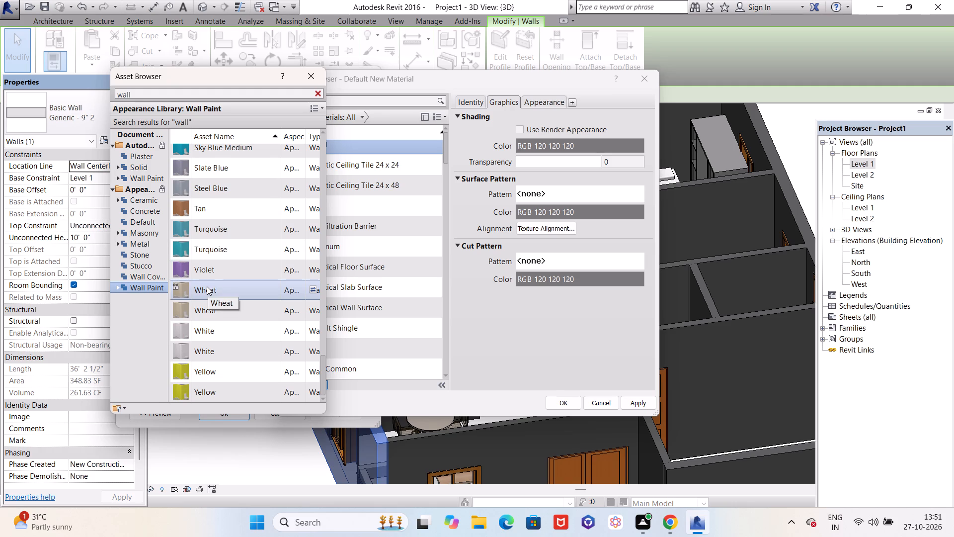
{"action": "scroll", "coordinate": [207, 286], "scroll_direction": "down", "scroll_amount": 4}
{"action": "scroll", "coordinate": [207, 286], "scroll_direction": "up", "scroll_amount": 1}
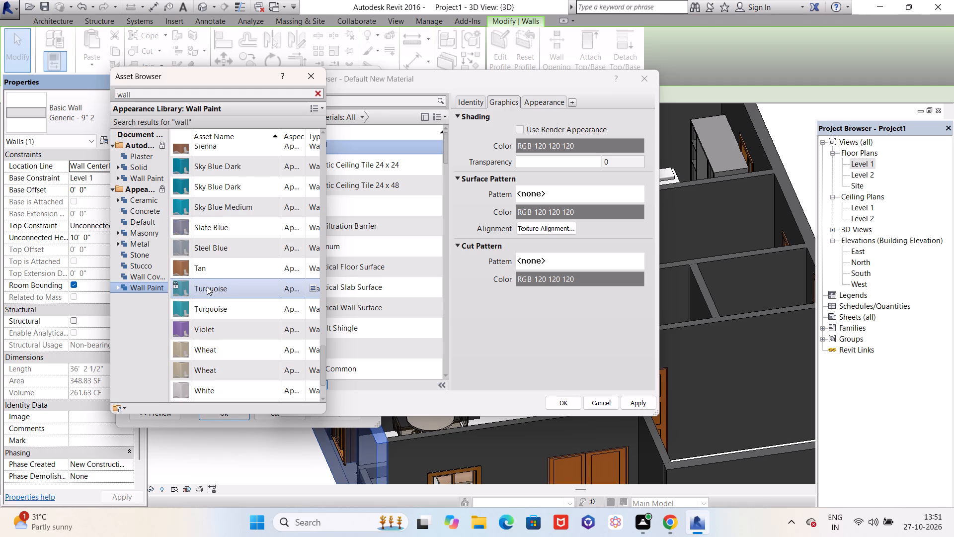
{"action": "scroll", "coordinate": [207, 286], "scroll_direction": "up", "scroll_amount": 5}
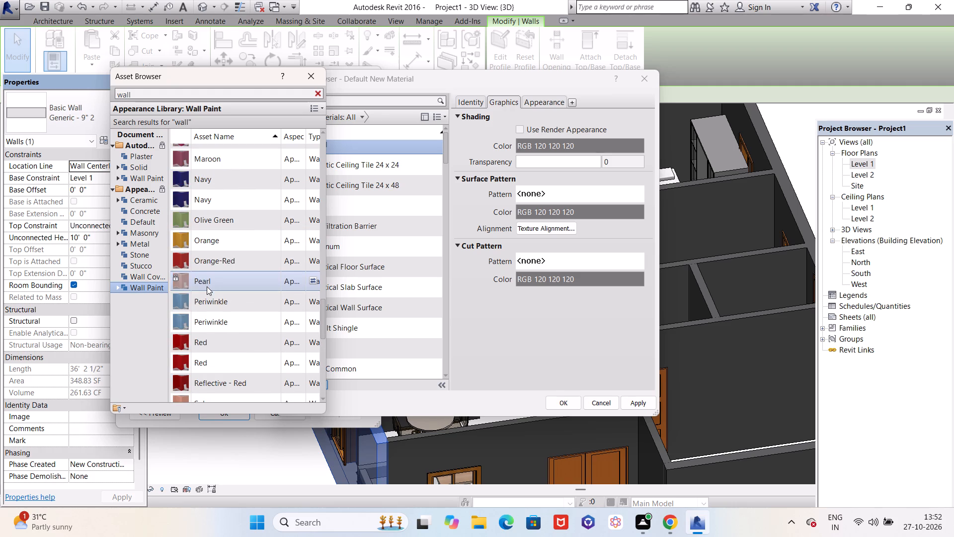
{"action": "scroll", "coordinate": [207, 286], "scroll_direction": "up", "scroll_amount": 11}
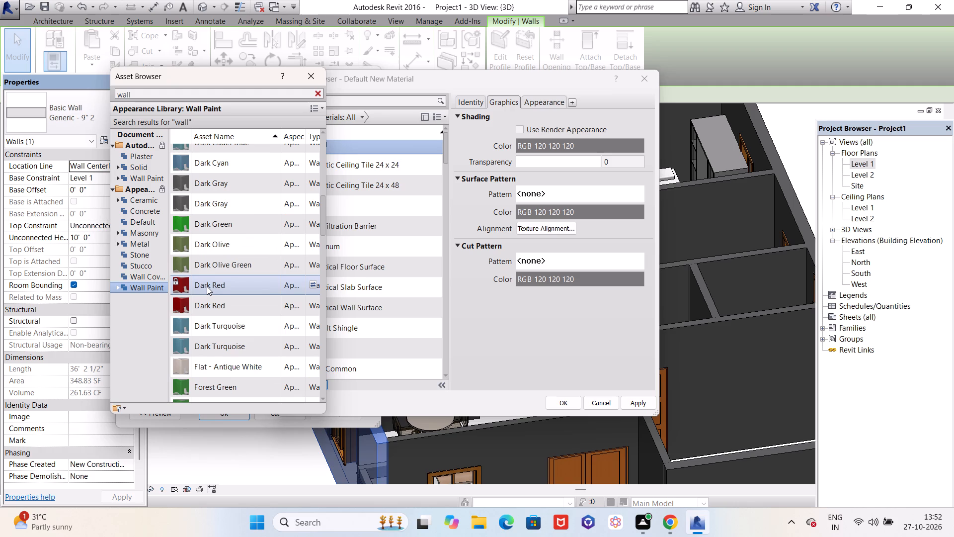
{"action": "scroll", "coordinate": [207, 286], "scroll_direction": "up", "scroll_amount": 6}
{"action": "left_click", "coordinate": [223, 236]}
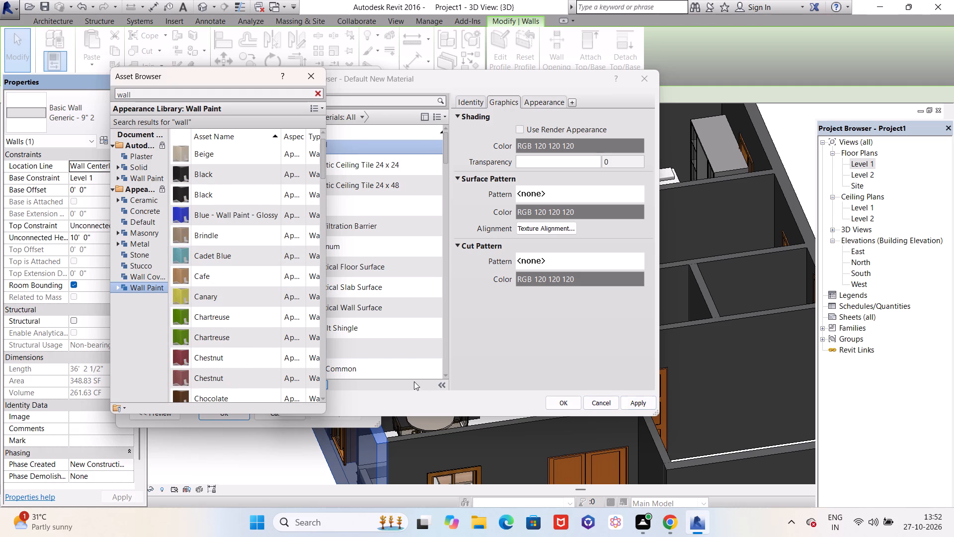
Assign the 9" wall material to the structure layer of Generic - 9" 2, apply the type changes and deselect the wall.
{"action": "left_click", "coordinate": [638, 403]}
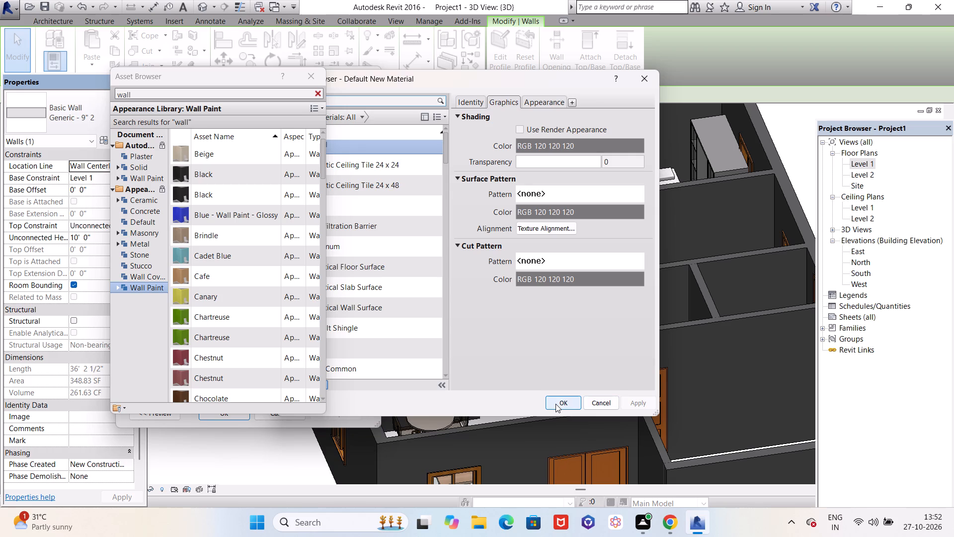
{"action": "left_click", "coordinate": [556, 404]}
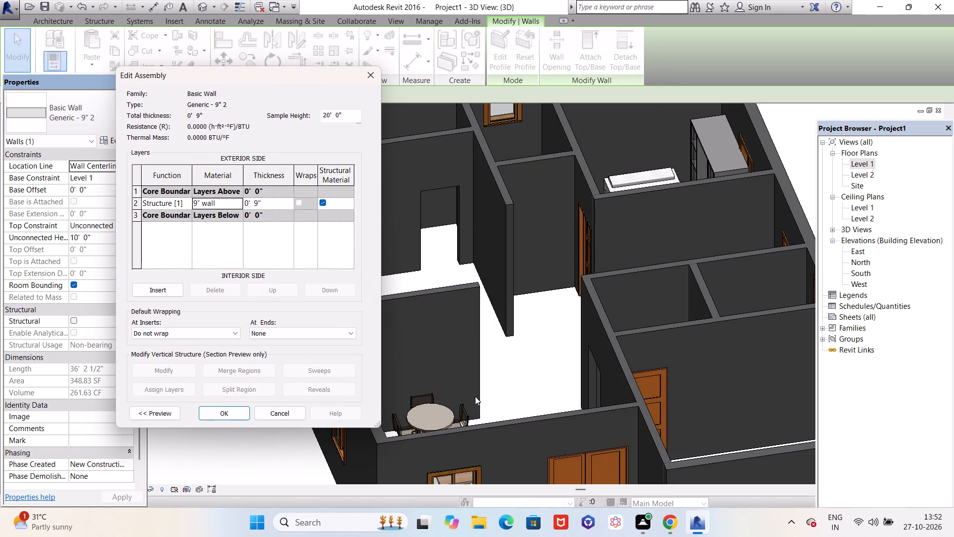
{"action": "left_click", "coordinate": [219, 412]}
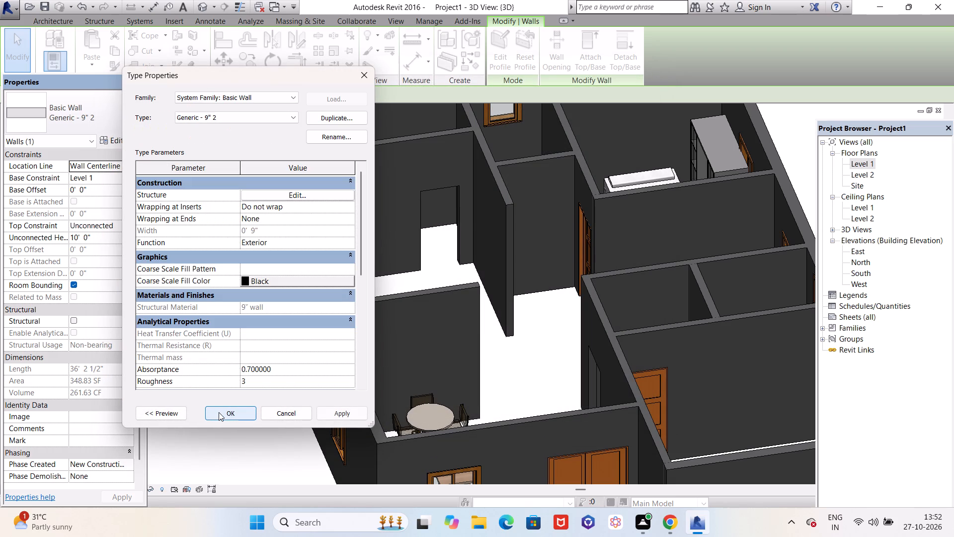
{"action": "left_click", "coordinate": [345, 410]}
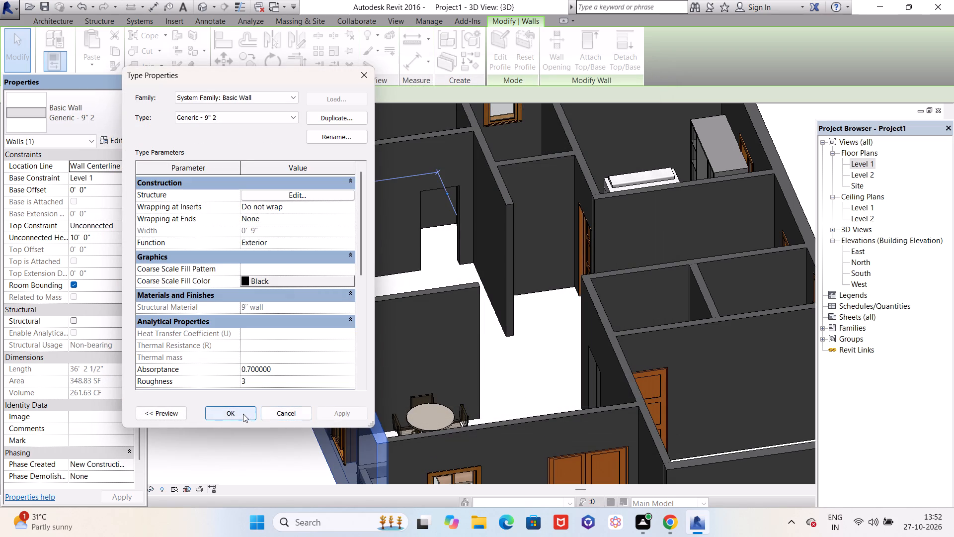
{"action": "left_click", "coordinate": [243, 414]}
{"action": "scroll", "coordinate": [264, 398], "scroll_direction": "down", "scroll_amount": 5}
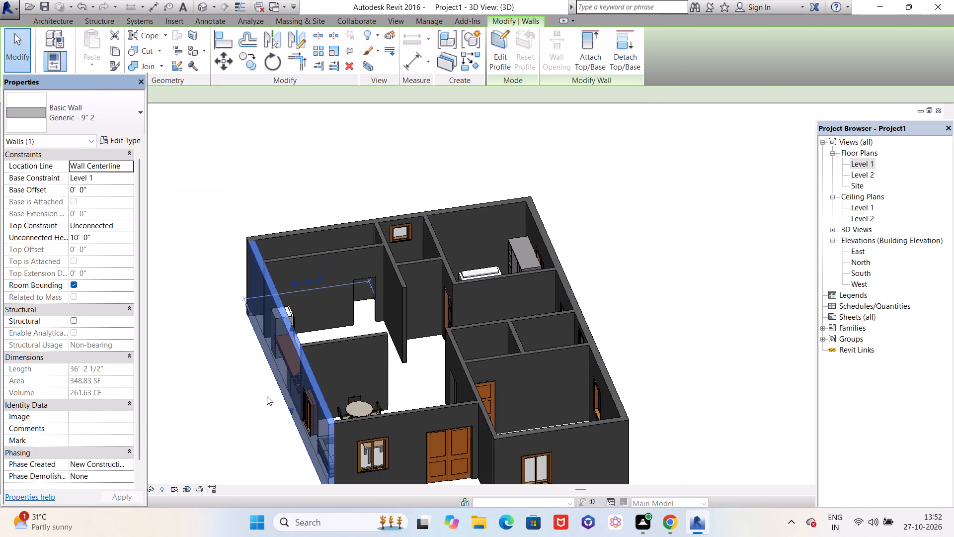
{"action": "left_click", "coordinate": [614, 287]}
Select the front wall beside the double door and choose the 9" wall material for the Generic - 6" structure layer.
{"action": "scroll", "coordinate": [268, 433], "scroll_direction": "up", "scroll_amount": 4}
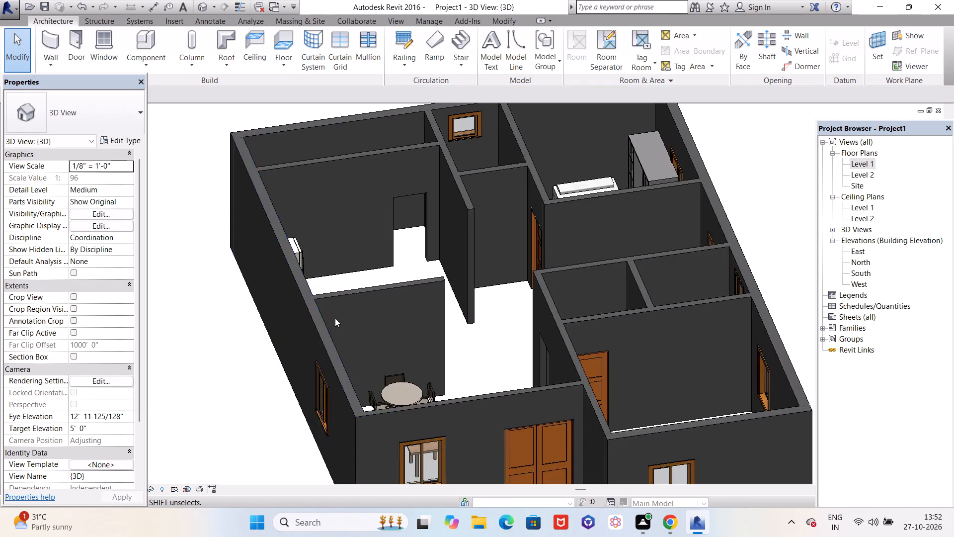
{"action": "scroll", "coordinate": [336, 317], "scroll_direction": "down", "scroll_amount": 9}
{"action": "scroll", "coordinate": [378, 367], "scroll_direction": "up", "scroll_amount": 6}
{"action": "scroll", "coordinate": [463, 369], "scroll_direction": "up", "scroll_amount": 5}
{"action": "scroll", "coordinate": [467, 369], "scroll_direction": "down", "scroll_amount": 5}
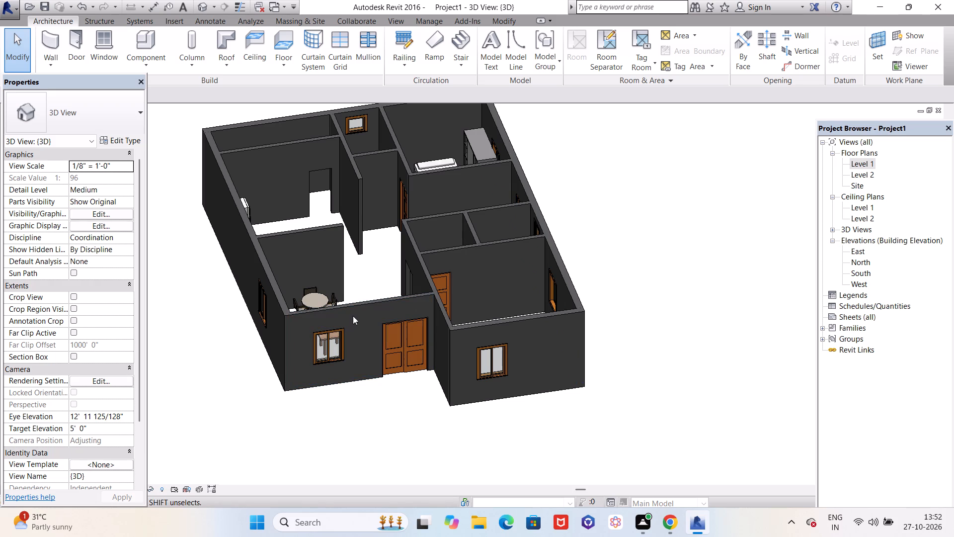
{"action": "left_click", "coordinate": [363, 307]}
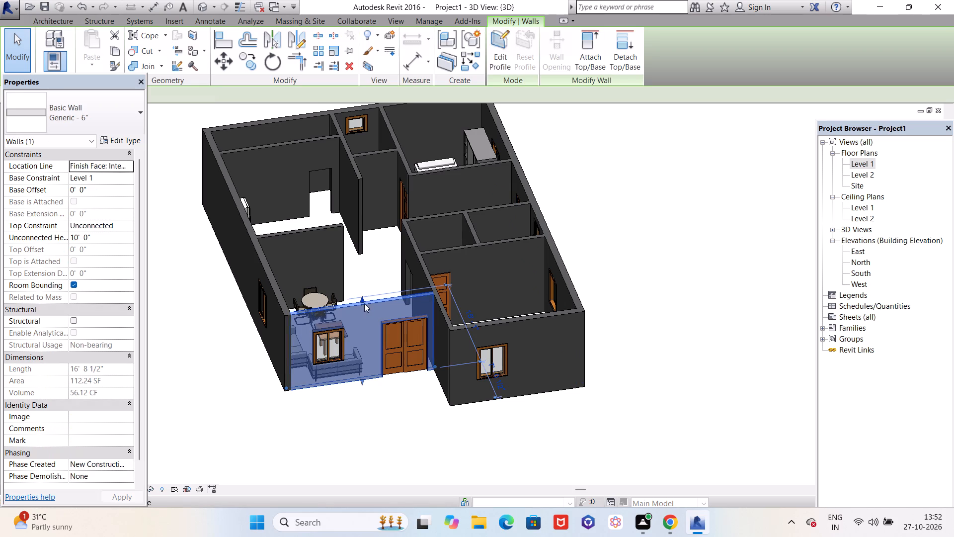
{"action": "left_click", "coordinate": [119, 141]}
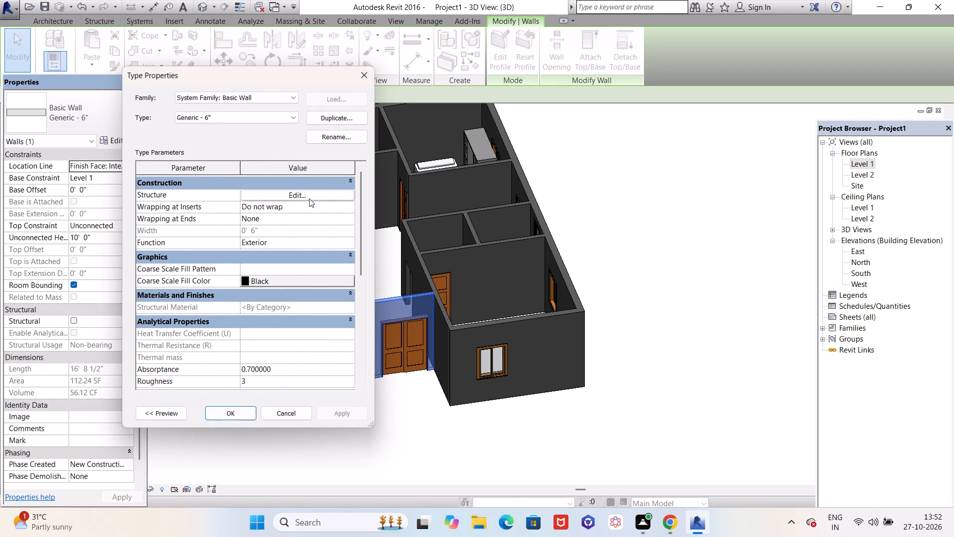
{"action": "left_click", "coordinate": [309, 198]}
{"action": "left_click", "coordinate": [233, 203]}
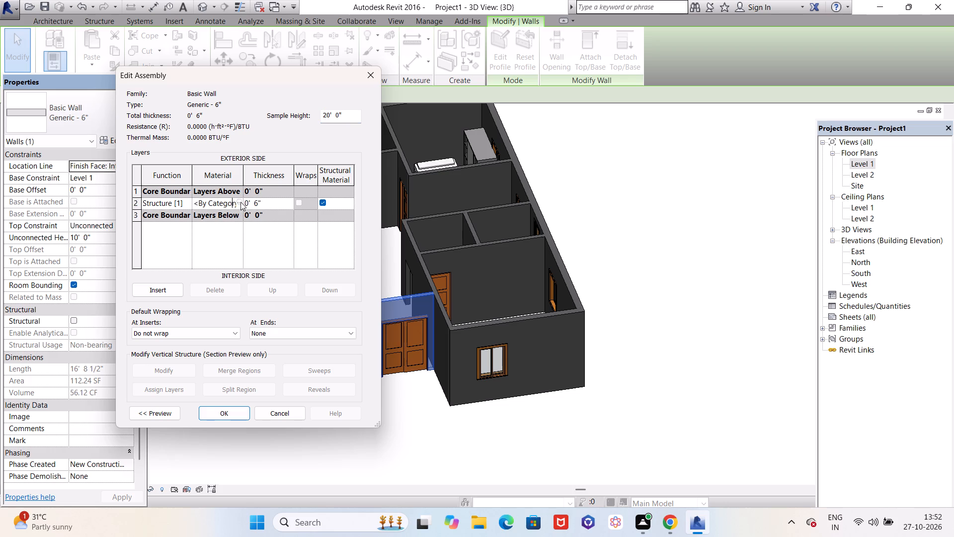
{"action": "left_click", "coordinate": [240, 202]}
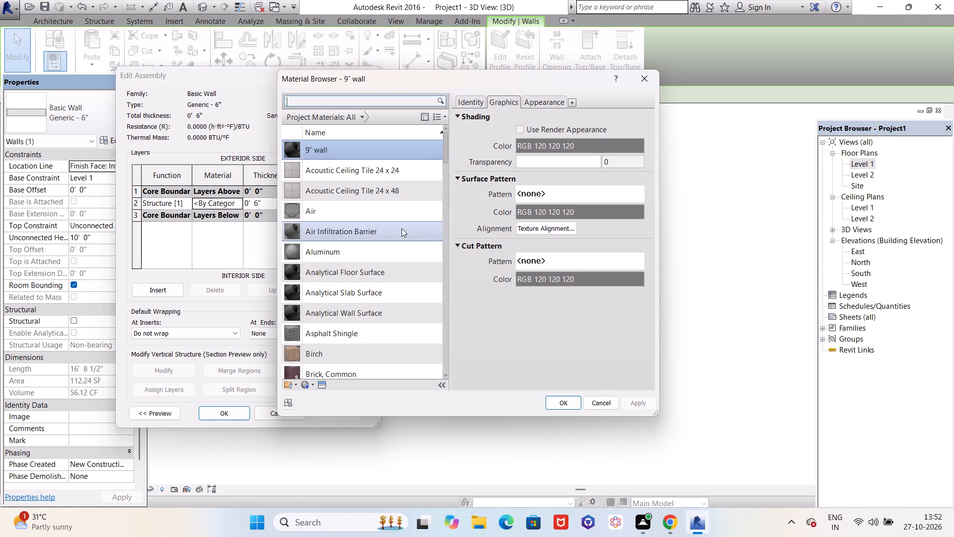
{"action": "left_click", "coordinate": [326, 153]}
Search the appearance assets for "wall" and apply the Appearance Library's Beige wall paint to the 9" wall material.
{"action": "left_click", "coordinate": [318, 387]}
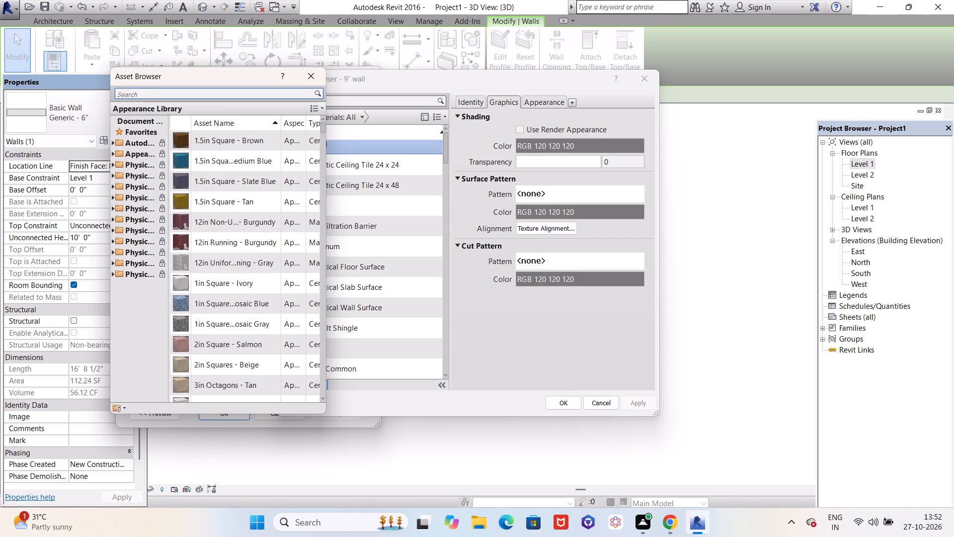
{"action": "left_click", "coordinate": [204, 92]}
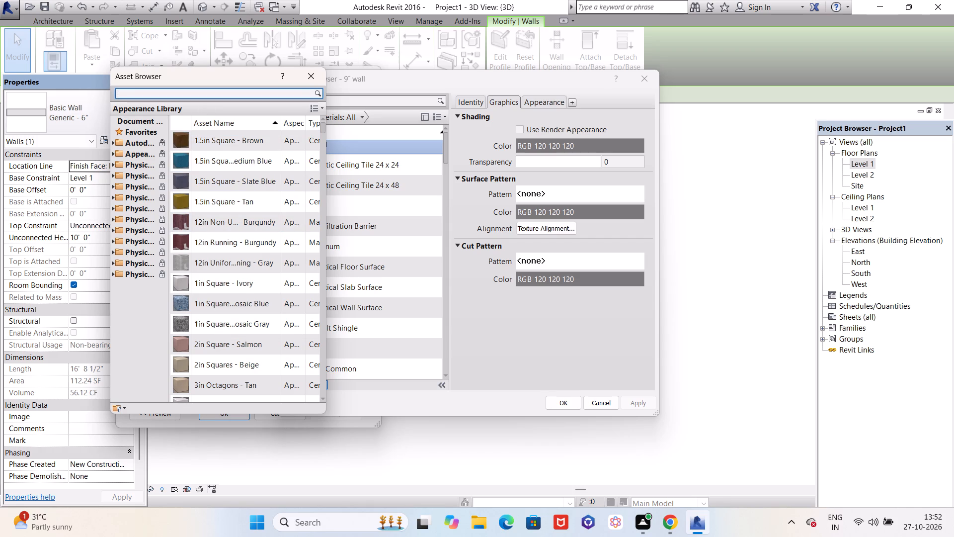
{"action": "type", "text": "wall"}
{"action": "key", "text": "space"}
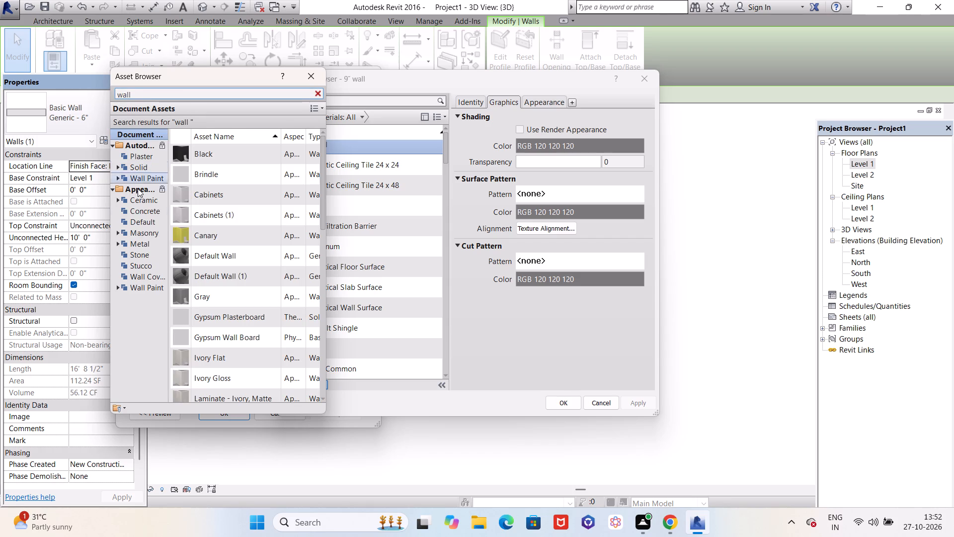
{"action": "left_click", "coordinate": [147, 284]}
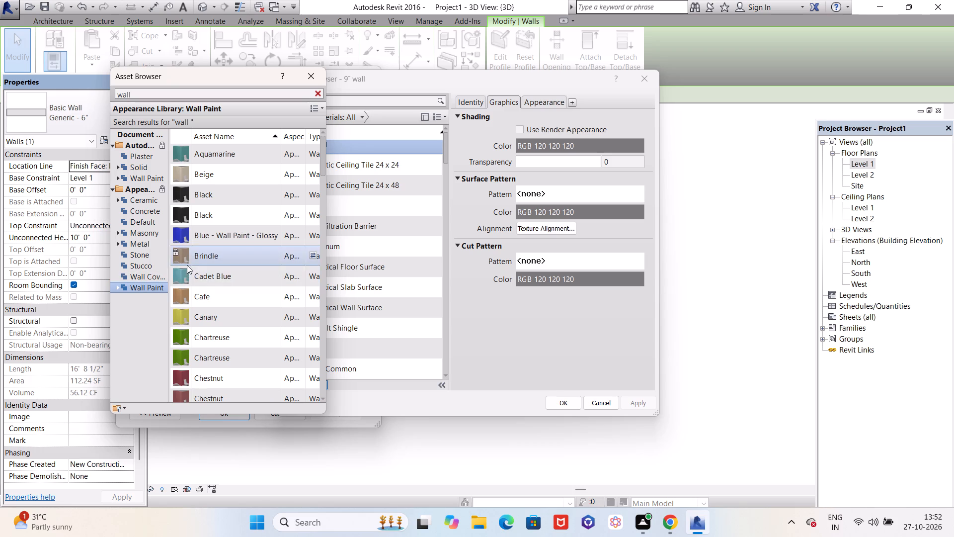
{"action": "left_click", "coordinate": [222, 181]}
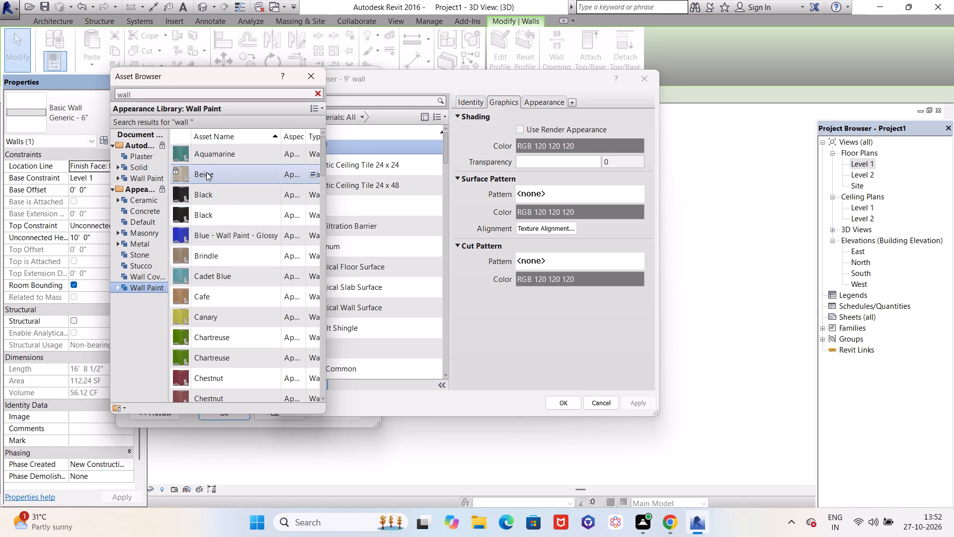
{"action": "double_click", "coordinate": [206, 172]}
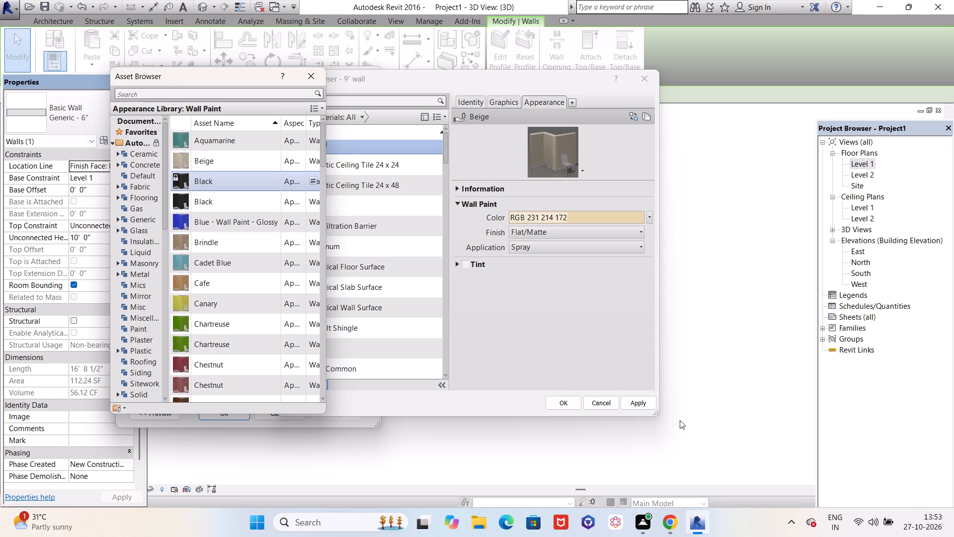
{"action": "left_click", "coordinate": [647, 402]}
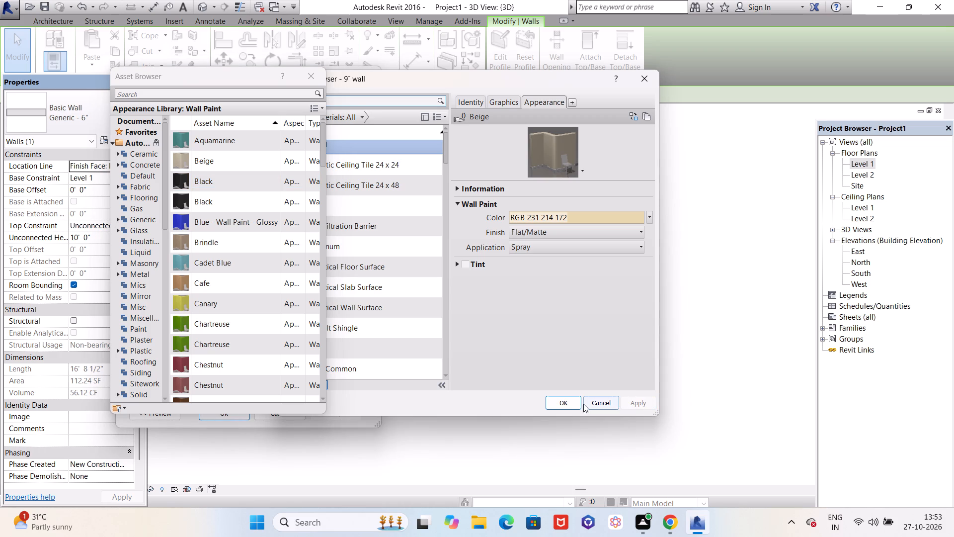
Assign the 9" wall material to the structure layer of Generic - 6", apply the type changes and deselect the wall.
{"action": "left_click", "coordinate": [564, 405]}
{"action": "scroll", "coordinate": [629, 415], "scroll_direction": "down", "scroll_amount": 4}
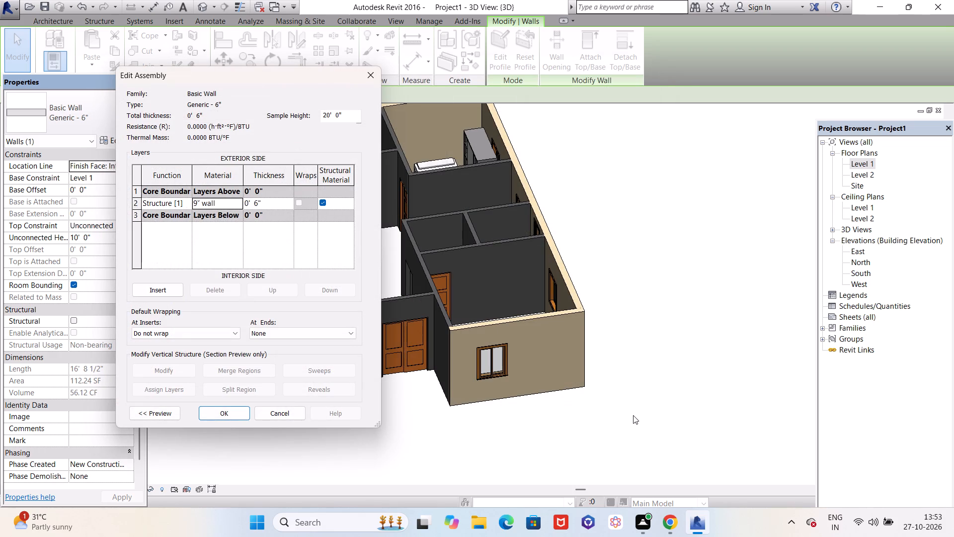
{"action": "scroll", "coordinate": [633, 415], "scroll_direction": "down", "scroll_amount": 1}
{"action": "scroll", "coordinate": [695, 368], "scroll_direction": "down", "scroll_amount": 6}
{"action": "scroll", "coordinate": [428, 336], "scroll_direction": "up", "scroll_amount": 6}
{"action": "scroll", "coordinate": [582, 356], "scroll_direction": "down", "scroll_amount": 6}
{"action": "left_click", "coordinate": [230, 413]}
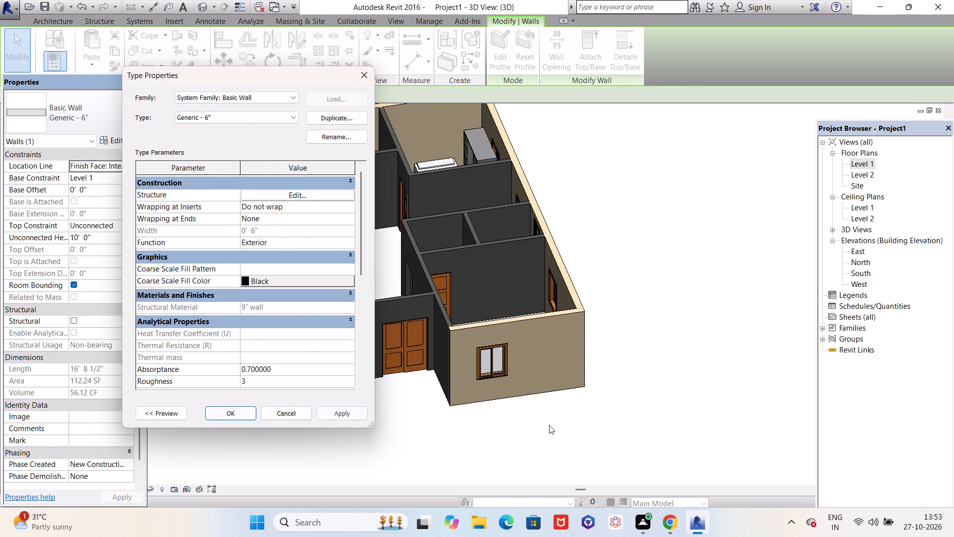
{"action": "left_click", "coordinate": [339, 412]}
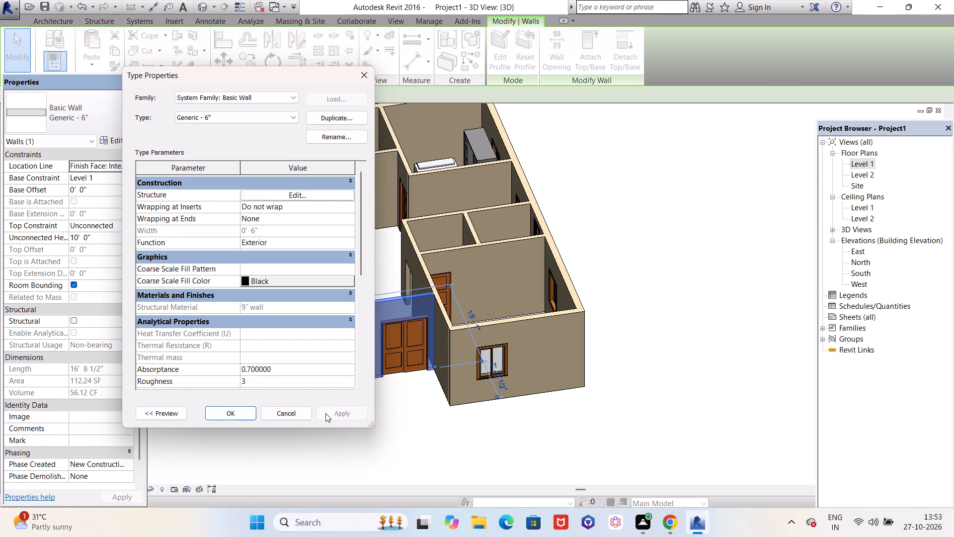
{"action": "left_click", "coordinate": [240, 414]}
{"action": "scroll", "coordinate": [464, 429], "scroll_direction": "down", "scroll_amount": 2}
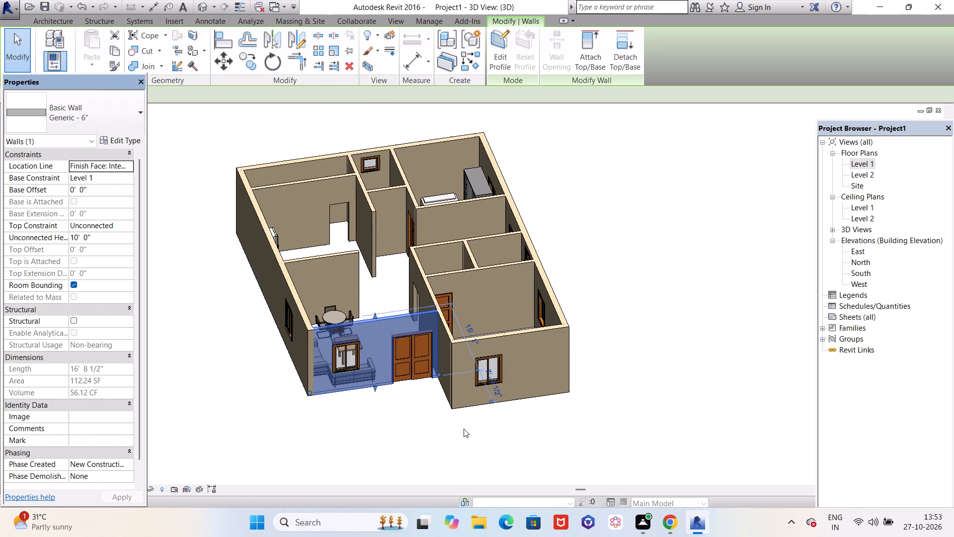
{"action": "scroll", "coordinate": [448, 426], "scroll_direction": "up", "scroll_amount": 5}
{"action": "left_click", "coordinate": [350, 428]}
Review the house in 3D from several sides, checking the wall colour, bathroom fixtures, bedroom furniture and living area.
{"action": "scroll", "coordinate": [535, 433], "scroll_direction": "down", "scroll_amount": 4}
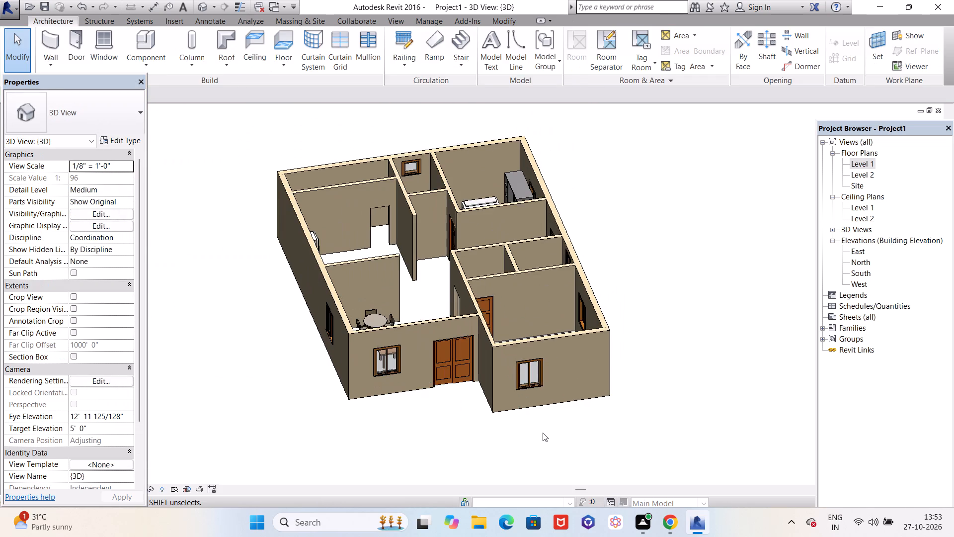
{"action": "scroll", "coordinate": [543, 433], "scroll_direction": "up", "scroll_amount": 4}
{"action": "scroll", "coordinate": [543, 433], "scroll_direction": "down", "scroll_amount": 4}
{"action": "scroll", "coordinate": [539, 433], "scroll_direction": "up", "scroll_amount": 2}
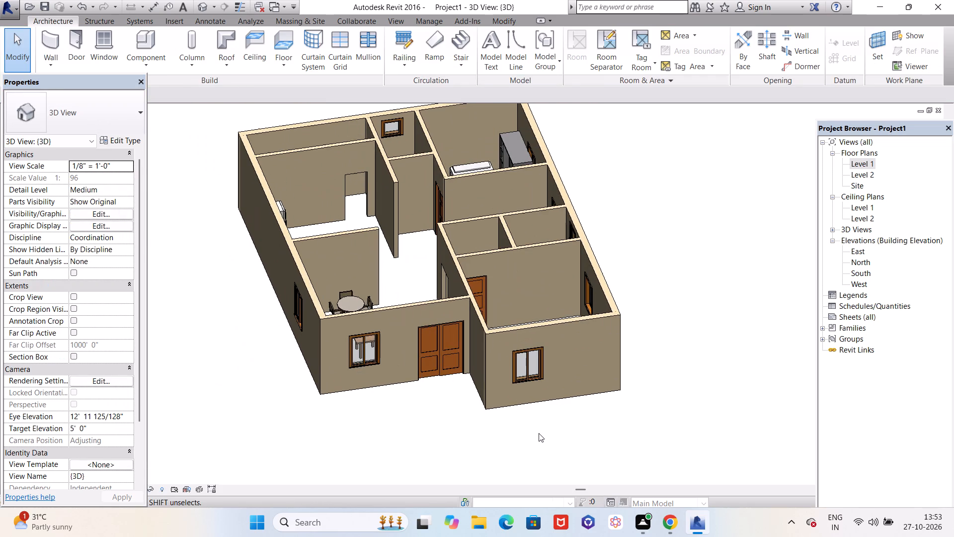
{"action": "scroll", "coordinate": [539, 433], "scroll_direction": "down", "scroll_amount": 3}
{"action": "scroll", "coordinate": [518, 432], "scroll_direction": "up", "scroll_amount": 2}
{"action": "scroll", "coordinate": [518, 432], "scroll_direction": "down", "scroll_amount": 2}
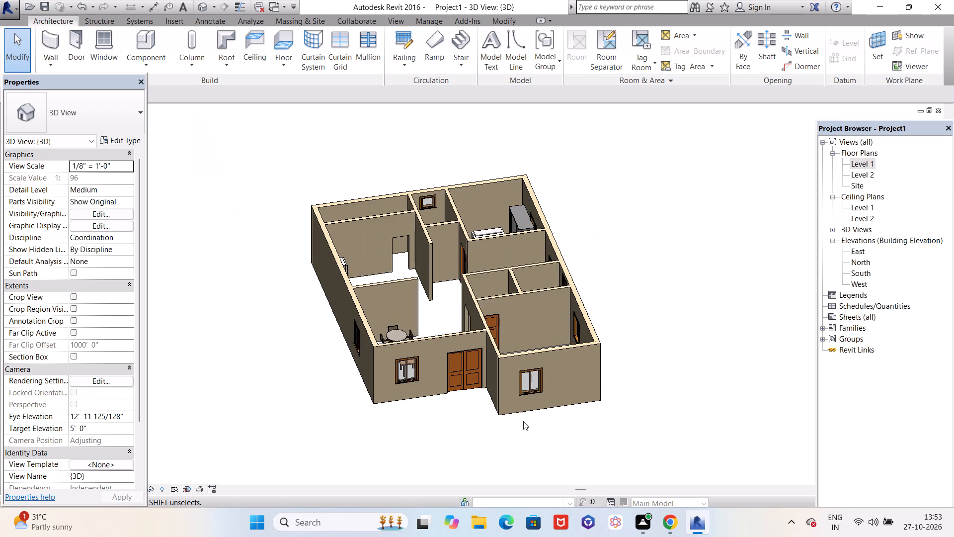
{"action": "middle_click_drag", "start_coordinate": [577, 194], "coordinate": [574, 343], "text": "shift"}
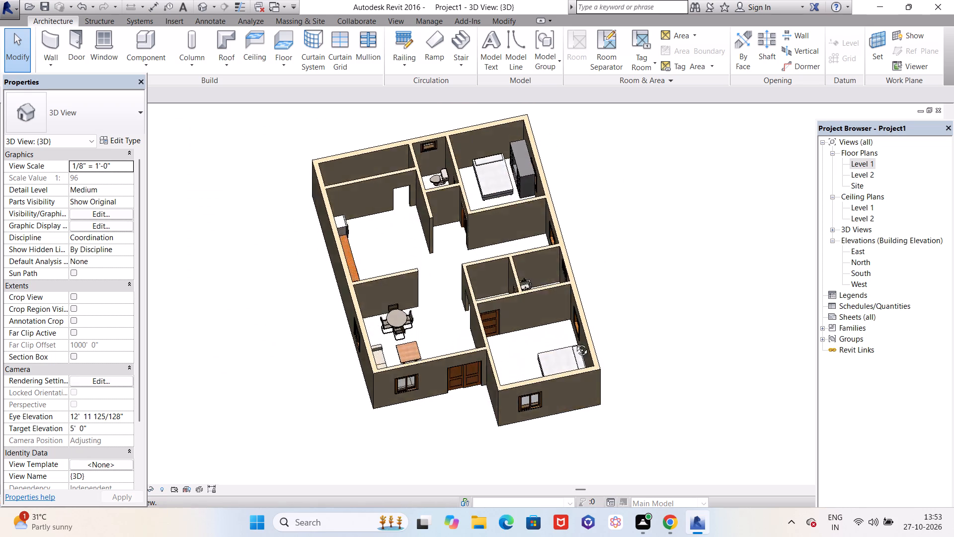
{"action": "middle_click_drag", "start_coordinate": [574, 343], "coordinate": [712, 380], "text": "shift"}
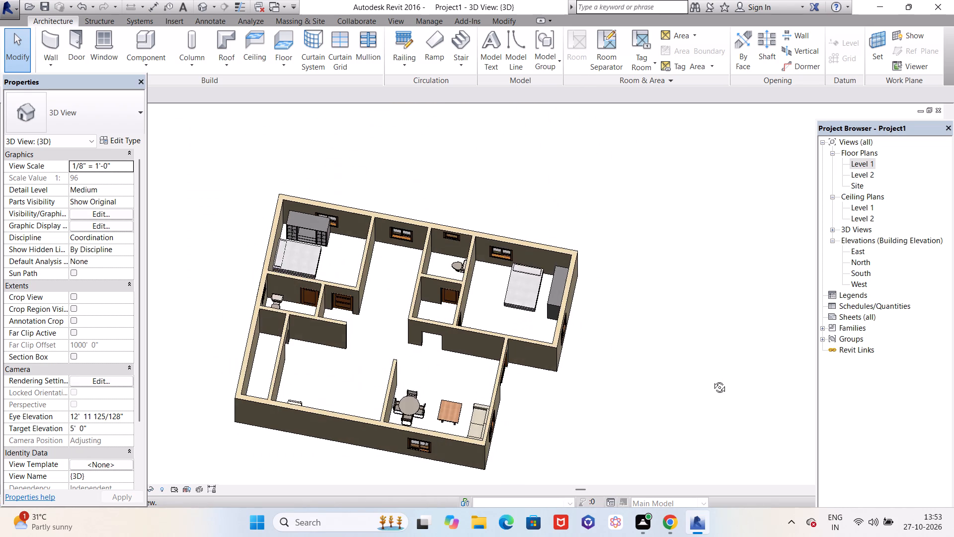
{"action": "middle_click_drag", "start_coordinate": [712, 380], "coordinate": [712, 380], "text": "shift"}
{"action": "scroll", "coordinate": [428, 260], "scroll_direction": "up", "scroll_amount": 5}
{"action": "scroll", "coordinate": [474, 269], "scroll_direction": "up", "scroll_amount": 11}
{"action": "middle_click_drag", "start_coordinate": [451, 291], "coordinate": [476, 287], "text": "shift"}
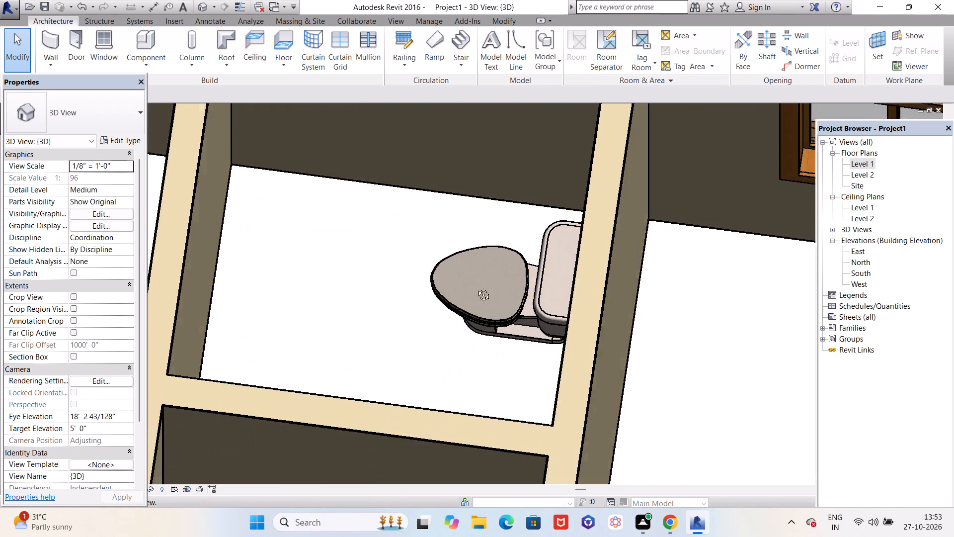
{"action": "middle_click_drag", "start_coordinate": [476, 287], "coordinate": [497, 284], "text": "shift"}
{"action": "scroll", "coordinate": [499, 284], "scroll_direction": "down", "scroll_amount": 4}
{"action": "scroll", "coordinate": [326, 405], "scroll_direction": "up", "scroll_amount": 1}
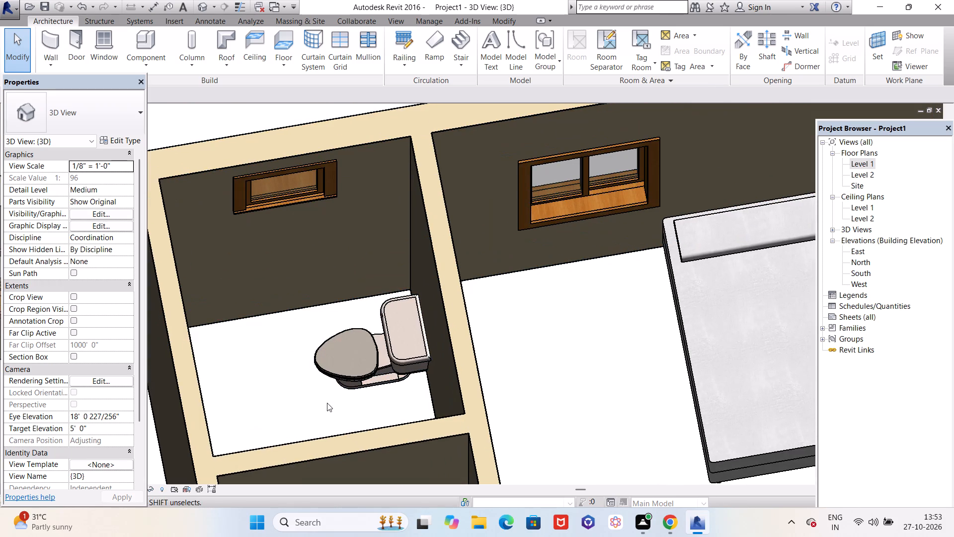
{"action": "scroll", "coordinate": [334, 395], "scroll_direction": "down", "scroll_amount": 14}
{"action": "middle_click_drag", "start_coordinate": [509, 425], "coordinate": [308, 311], "text": "shift"}
{"action": "scroll", "coordinate": [421, 310], "scroll_direction": "up", "scroll_amount": 5}
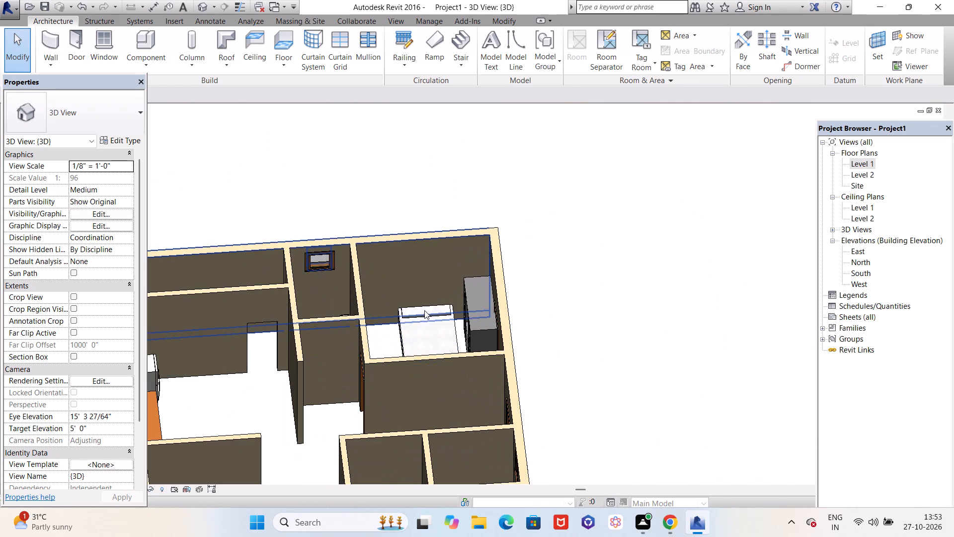
{"action": "scroll", "coordinate": [429, 309], "scroll_direction": "down", "scroll_amount": 6}
{"action": "scroll", "coordinate": [371, 326], "scroll_direction": "up", "scroll_amount": 6}
{"action": "scroll", "coordinate": [412, 339], "scroll_direction": "up", "scroll_amount": 4}
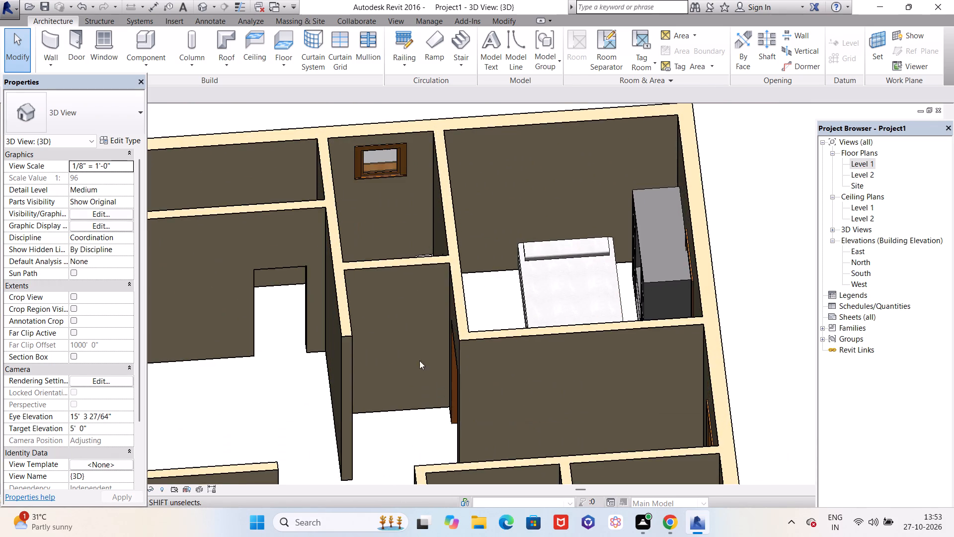
{"action": "scroll", "coordinate": [409, 375], "scroll_direction": "down", "scroll_amount": 8}
{"action": "scroll", "coordinate": [368, 353], "scroll_direction": "down", "scroll_amount": 4}
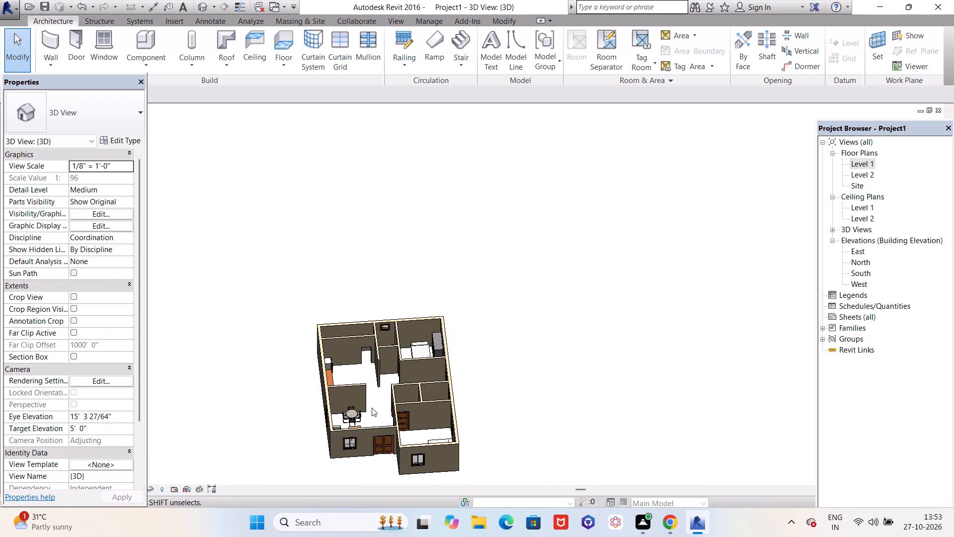
{"action": "middle_click_drag", "start_coordinate": [371, 402], "coordinate": [150, 395], "text": "shift"}
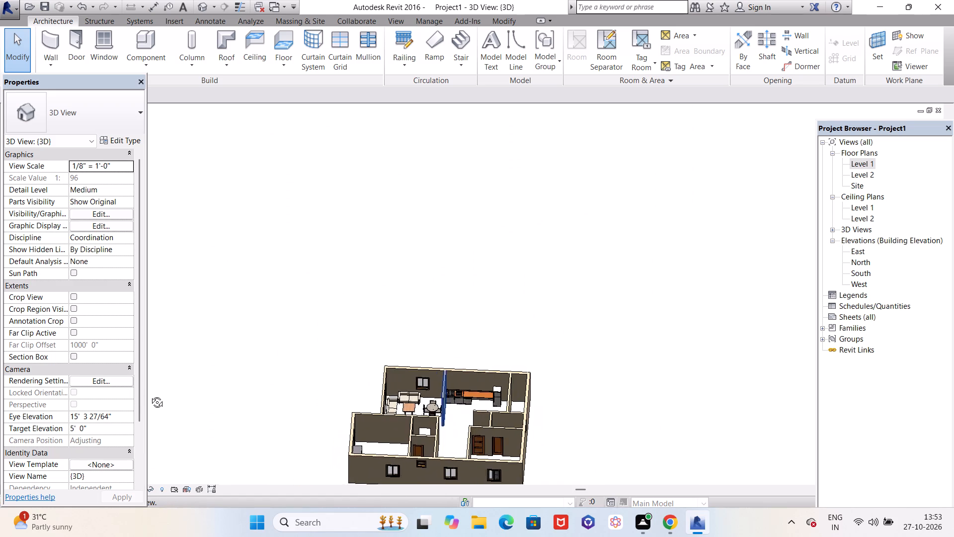
{"action": "middle_click_drag", "start_coordinate": [150, 395], "coordinate": [387, 361], "text": "shift"}
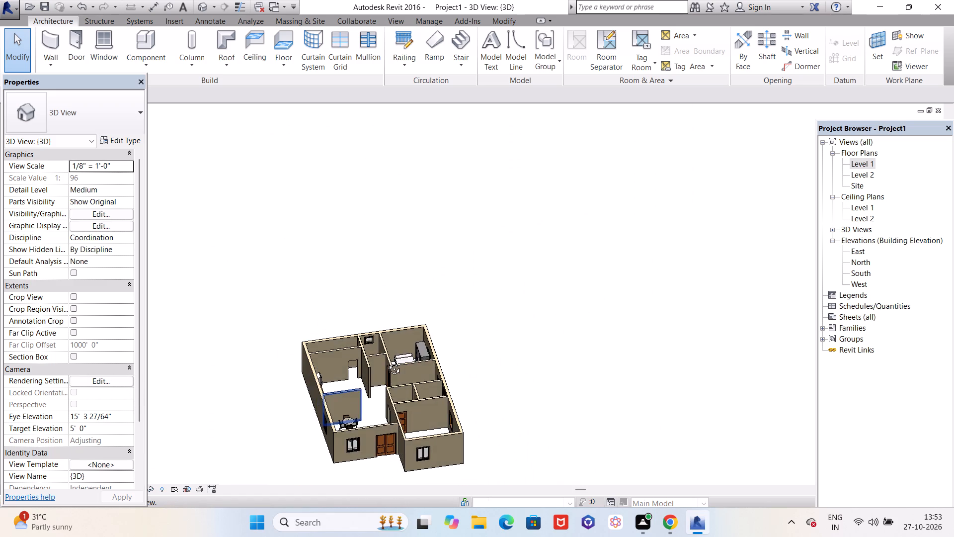
{"action": "middle_click_drag", "start_coordinate": [387, 361], "coordinate": [350, 400], "text": "shift"}
{"action": "scroll", "coordinate": [355, 447], "scroll_direction": "up", "scroll_amount": 5}
{"action": "scroll", "coordinate": [359, 441], "scroll_direction": "down", "scroll_amount": 1}
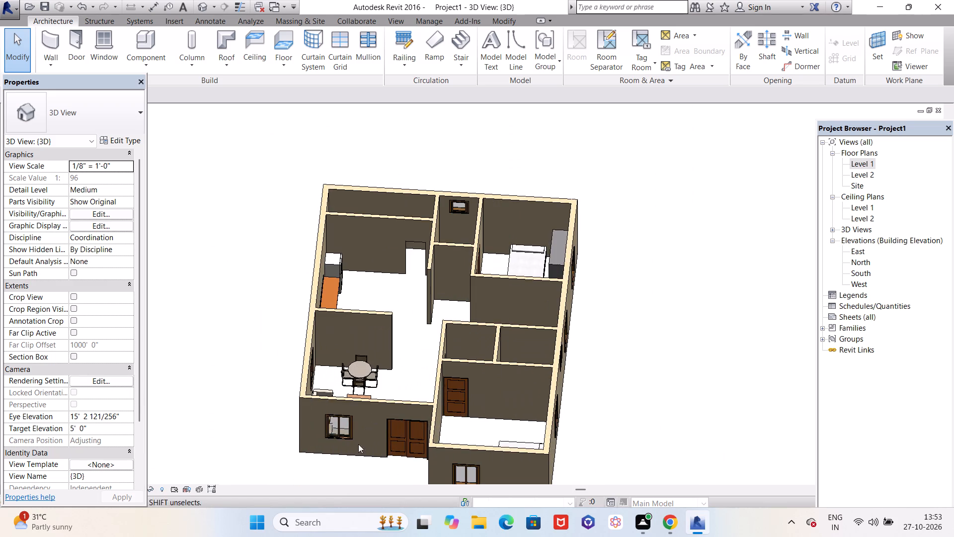
{"action": "scroll", "coordinate": [358, 444], "scroll_direction": "down", "scroll_amount": 2}
Open the Level 1 floor plan.
{"action": "double_click", "coordinate": [855, 163]}
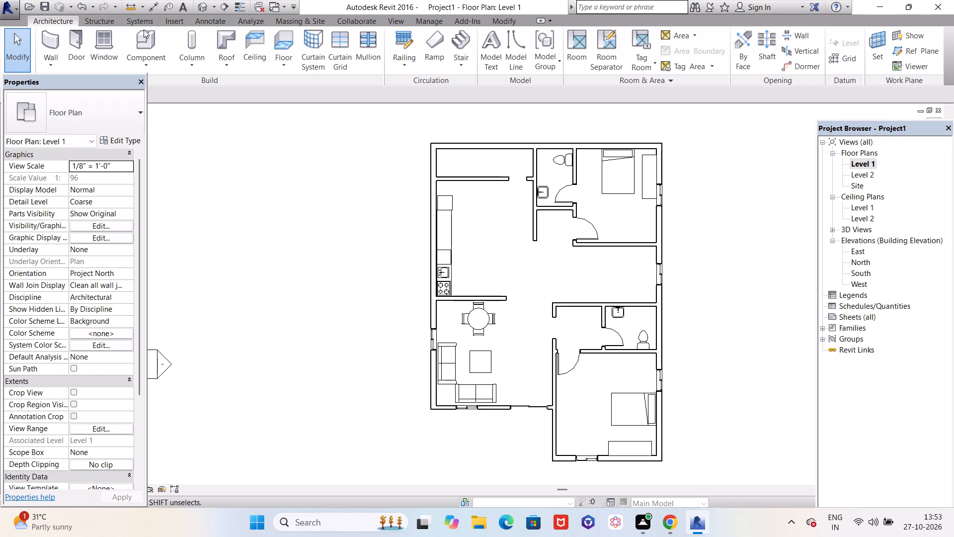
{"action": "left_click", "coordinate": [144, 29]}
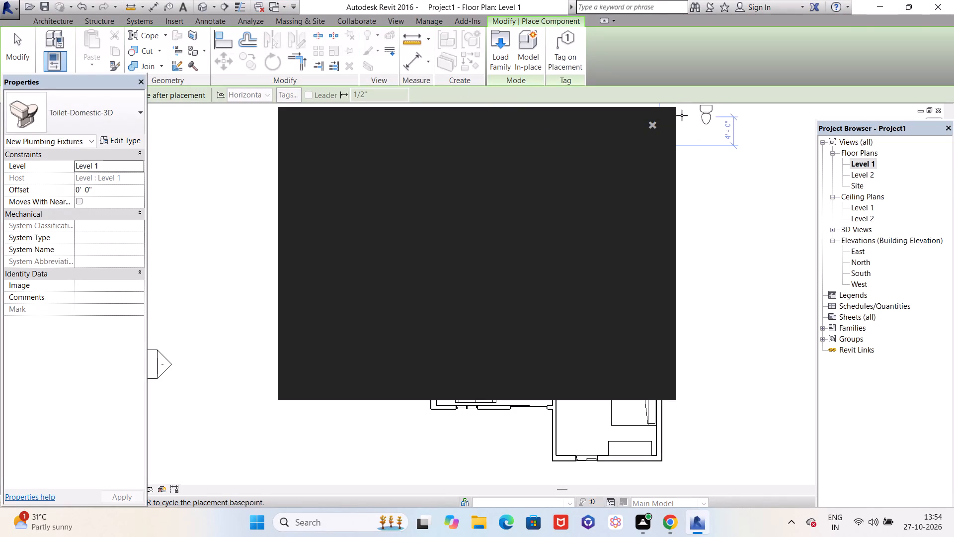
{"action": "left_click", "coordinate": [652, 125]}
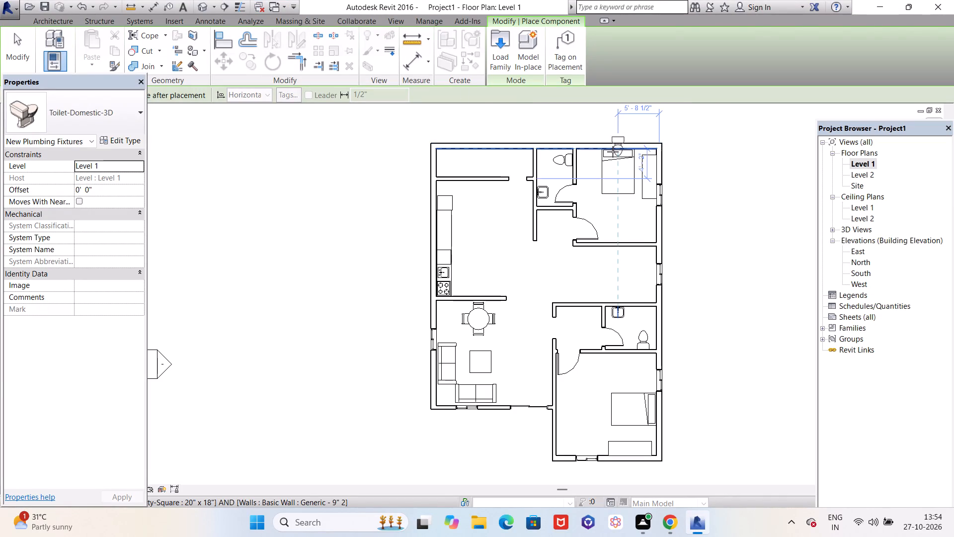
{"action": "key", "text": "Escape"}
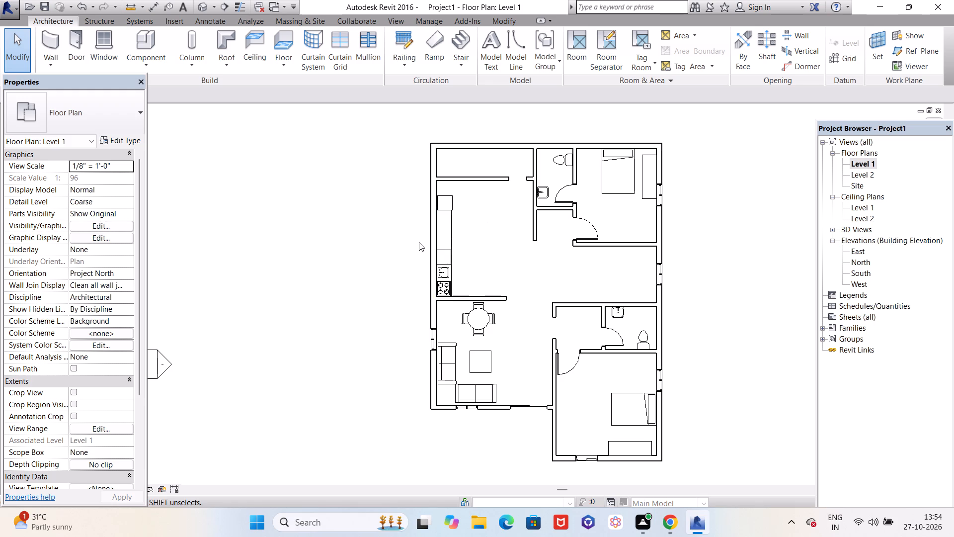
Examine the room and furniture layout in the Level 1 floor plan.
{"action": "scroll", "coordinate": [409, 245], "scroll_direction": "down", "scroll_amount": 4}
{"action": "scroll", "coordinate": [496, 269], "scroll_direction": "up", "scroll_amount": 6}
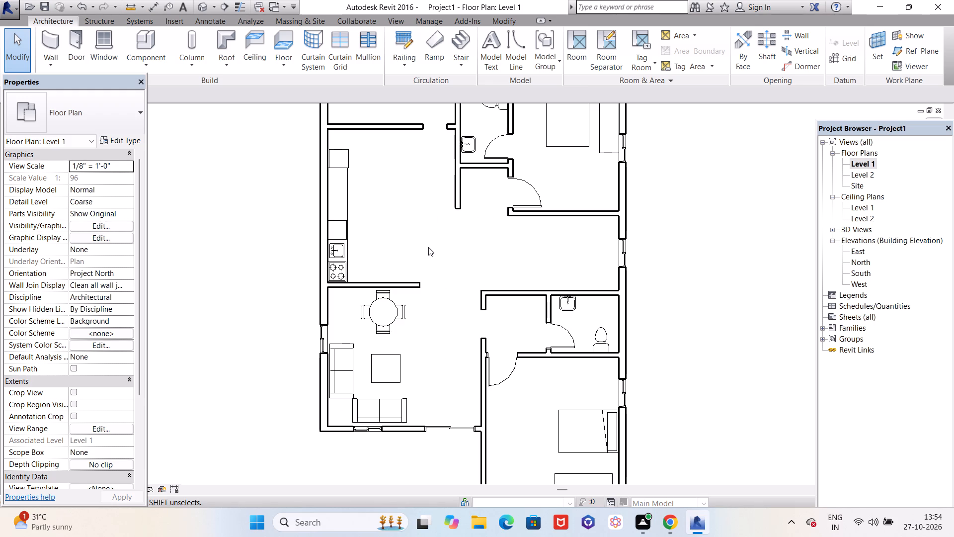
{"action": "scroll", "coordinate": [431, 247], "scroll_direction": "up", "scroll_amount": 4}
{"action": "scroll", "coordinate": [430, 247], "scroll_direction": "down", "scroll_amount": 5}
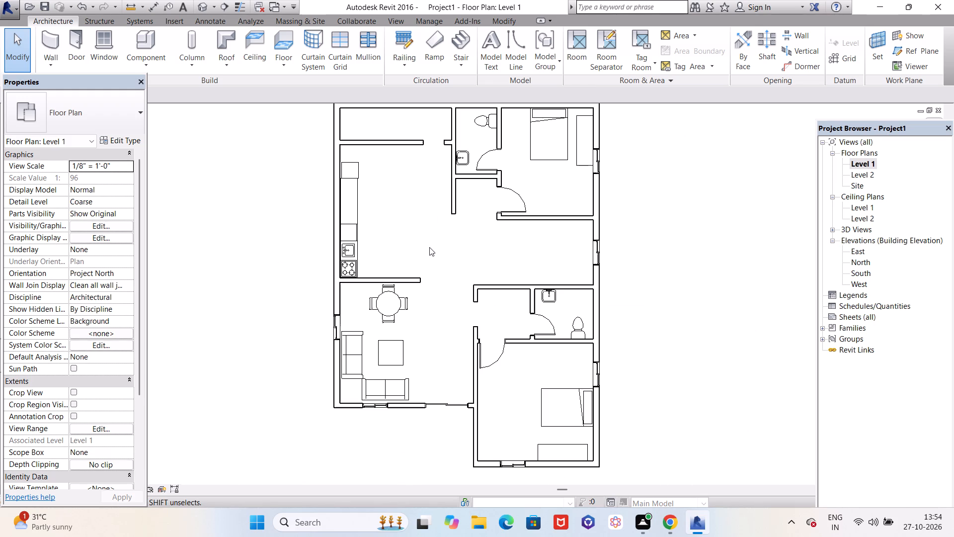
{"action": "scroll", "coordinate": [429, 247], "scroll_direction": "down", "scroll_amount": 2}
{"action": "scroll", "coordinate": [499, 114], "scroll_direction": "up", "scroll_amount": 3}
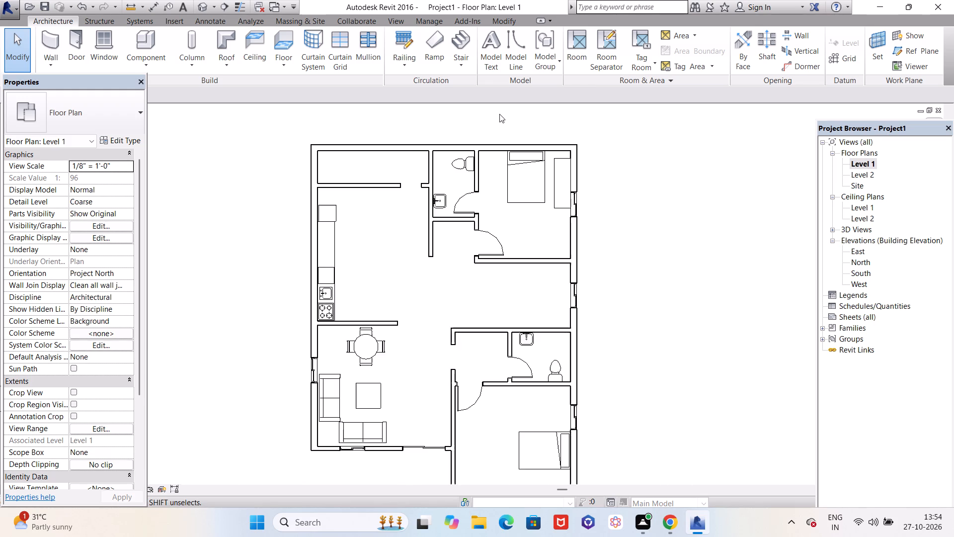
{"action": "scroll", "coordinate": [420, 179], "scroll_direction": "up", "scroll_amount": 3}
{"action": "scroll", "coordinate": [358, 193], "scroll_direction": "down", "scroll_amount": 2}
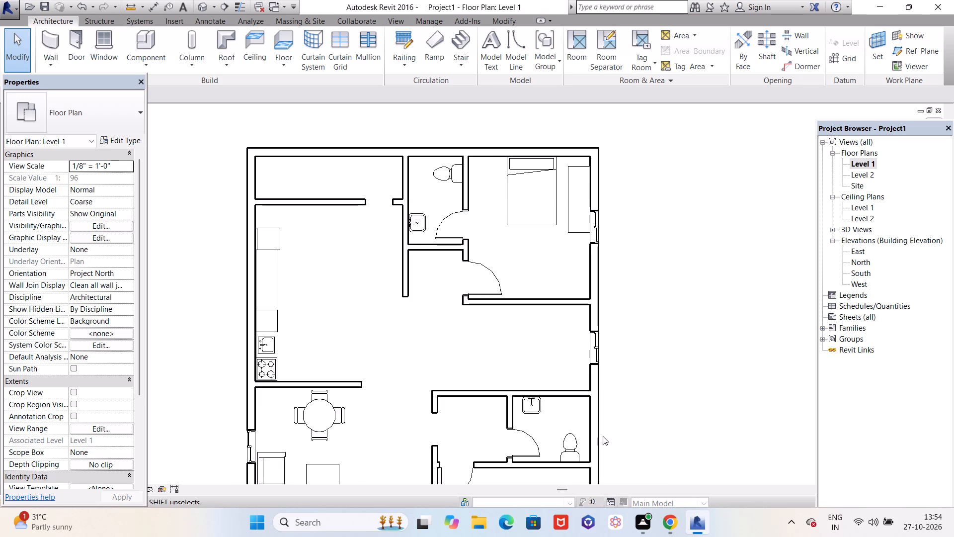
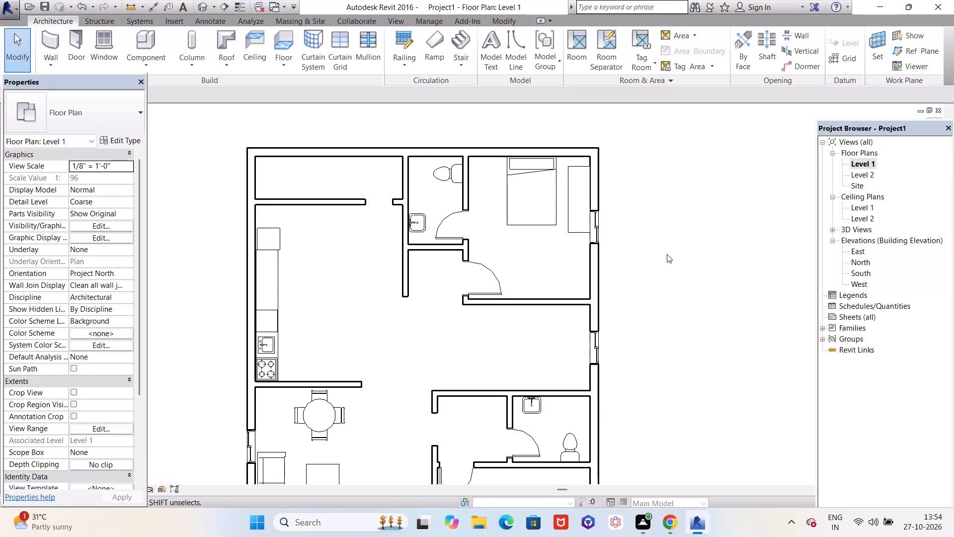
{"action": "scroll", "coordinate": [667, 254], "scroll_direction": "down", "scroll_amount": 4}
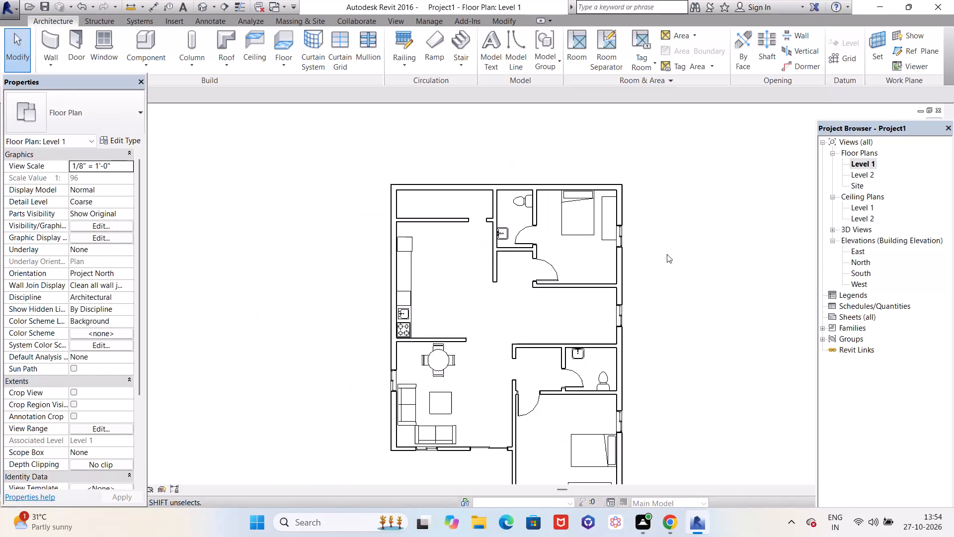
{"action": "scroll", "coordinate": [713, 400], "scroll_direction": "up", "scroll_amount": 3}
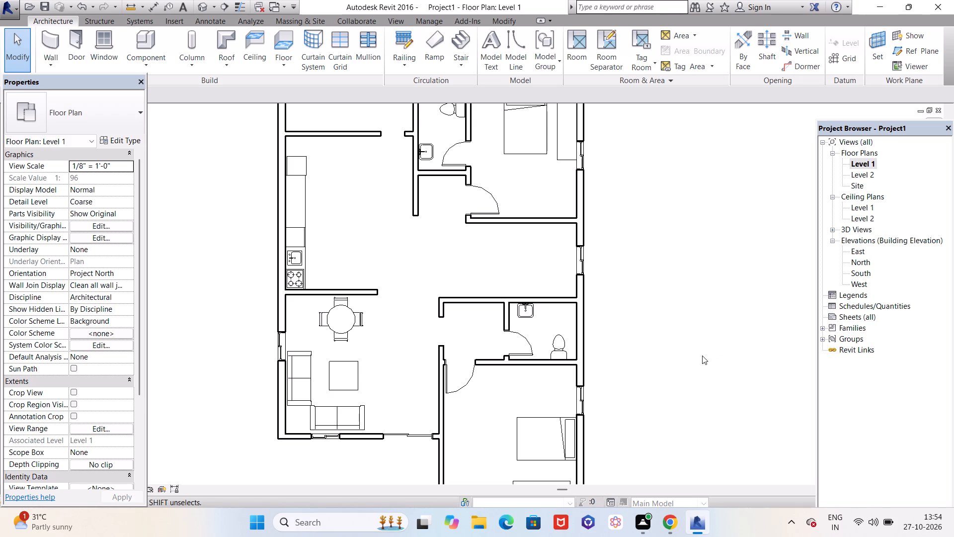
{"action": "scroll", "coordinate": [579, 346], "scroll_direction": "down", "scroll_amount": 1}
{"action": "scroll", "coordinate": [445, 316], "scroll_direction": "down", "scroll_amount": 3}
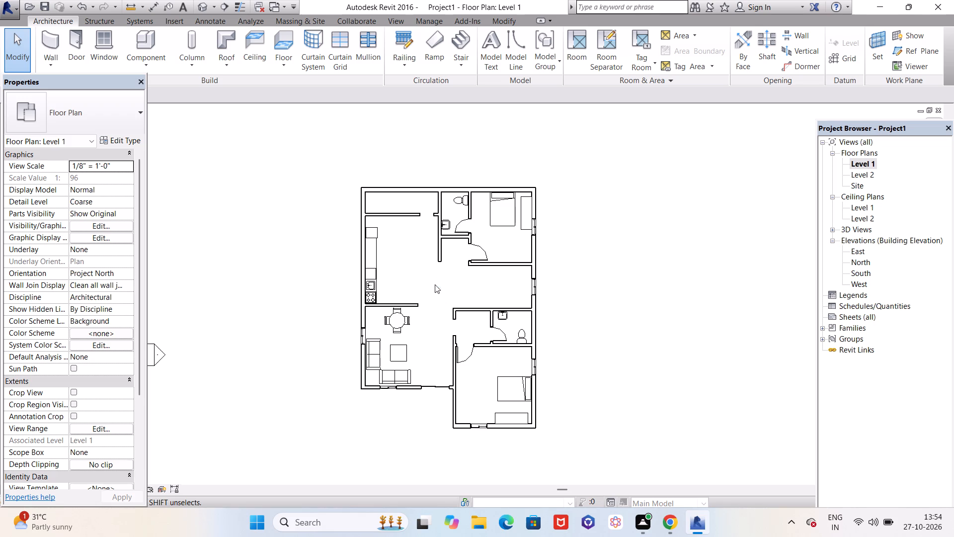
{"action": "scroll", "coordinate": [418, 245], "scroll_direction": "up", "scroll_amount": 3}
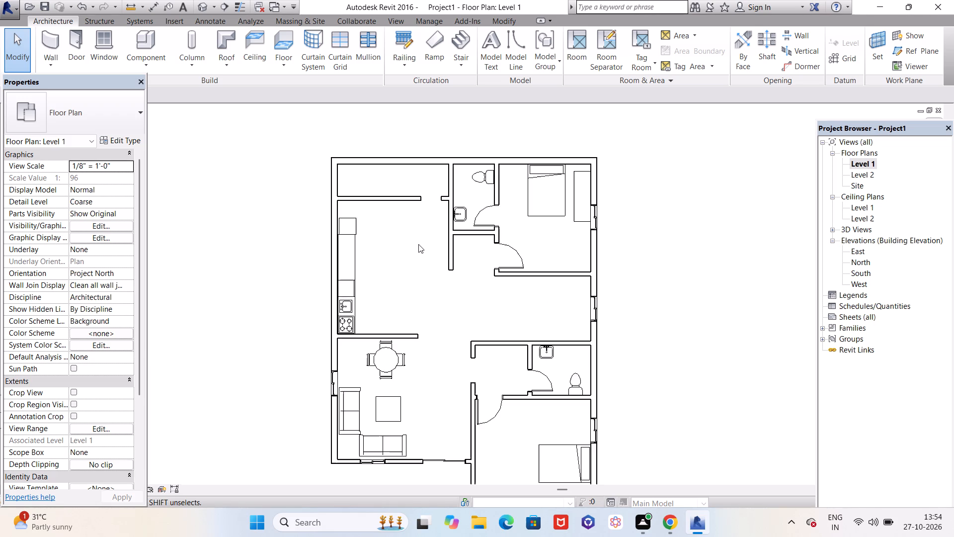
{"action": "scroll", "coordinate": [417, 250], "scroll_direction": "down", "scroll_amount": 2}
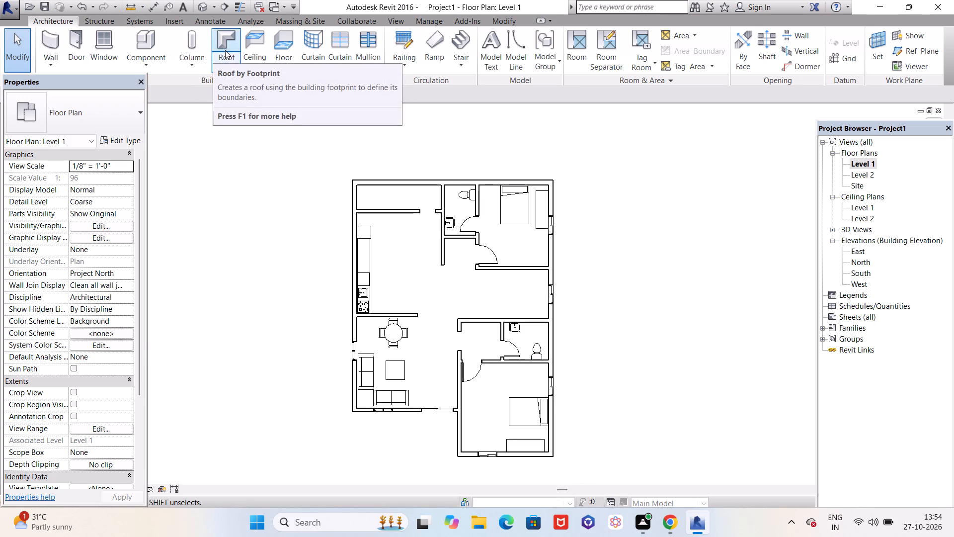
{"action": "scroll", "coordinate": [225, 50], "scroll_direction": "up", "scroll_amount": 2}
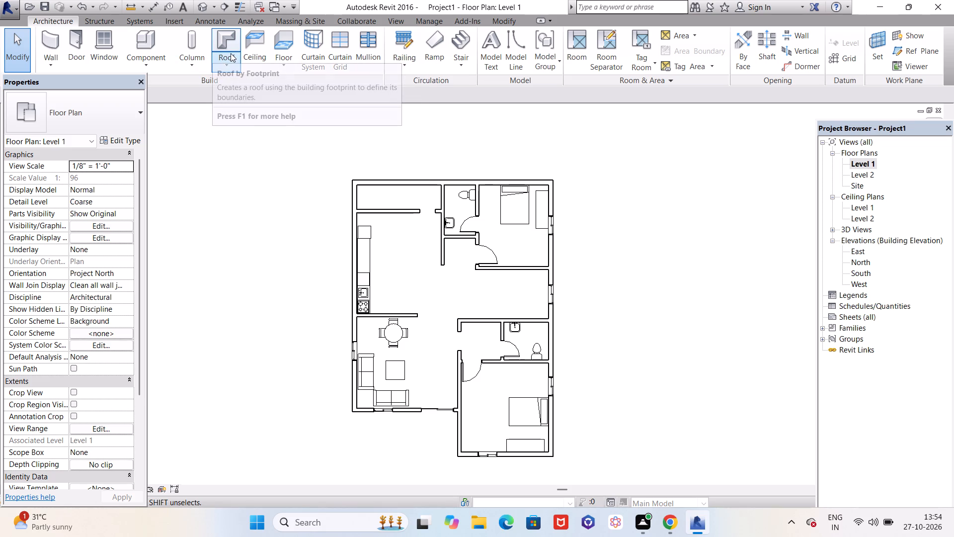
Start a Level 1 floor and duplicate the Generic - 12" floor type as Generic - 6" 2.
{"action": "left_click", "coordinate": [279, 45]}
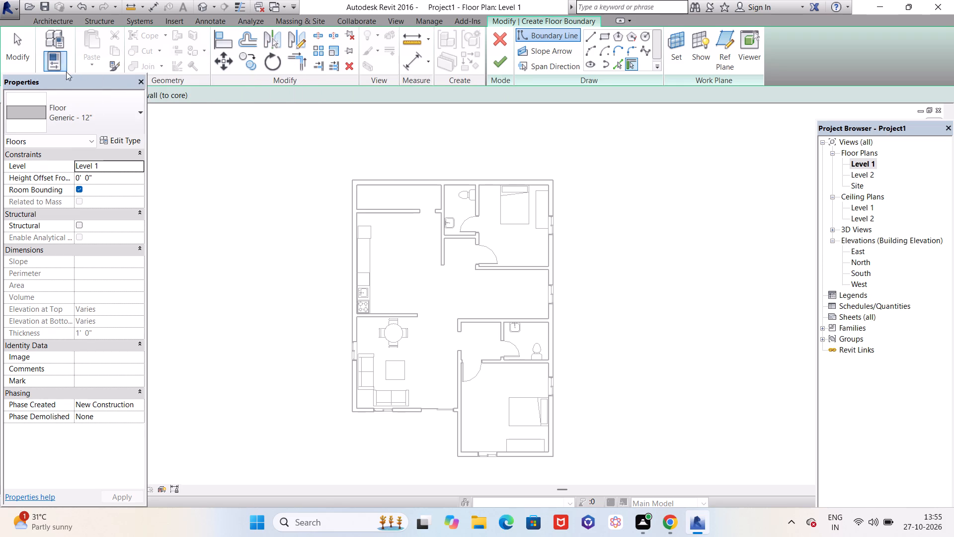
{"action": "left_click", "coordinate": [118, 118]}
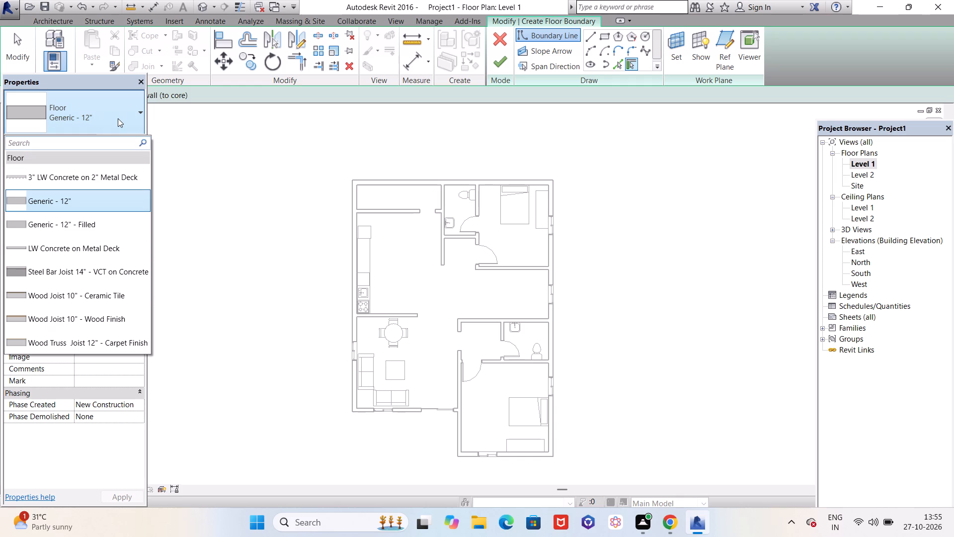
{"action": "left_click", "coordinate": [118, 118]}
{"action": "left_click", "coordinate": [121, 141]}
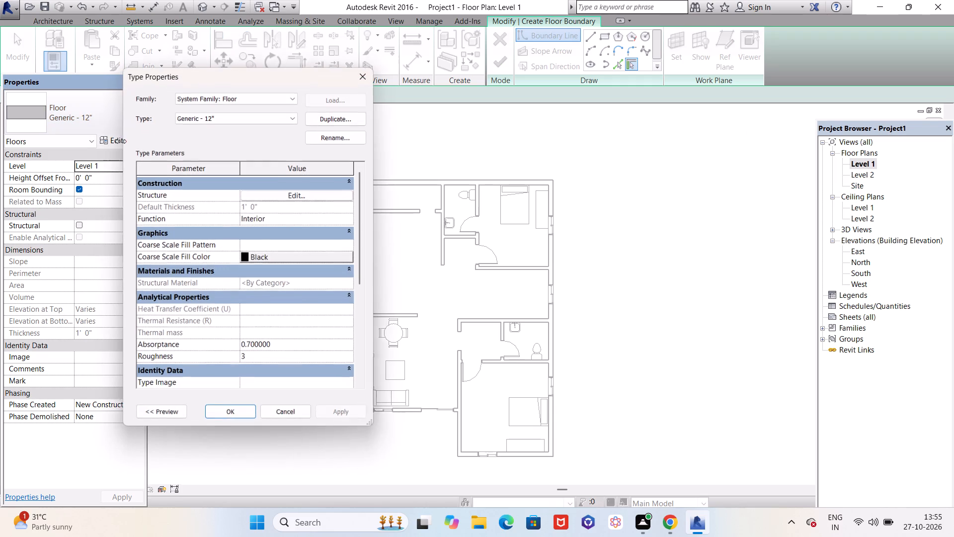
{"action": "left_click", "coordinate": [359, 114]}
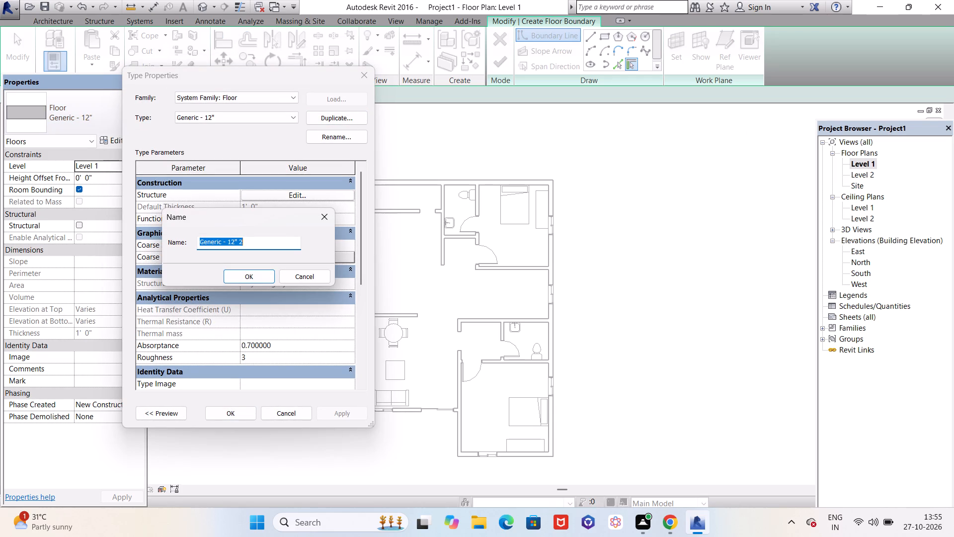
{"action": "scroll", "coordinate": [231, 241], "scroll_direction": "up", "scroll_amount": 5}
{"action": "left_click", "coordinate": [236, 240]}
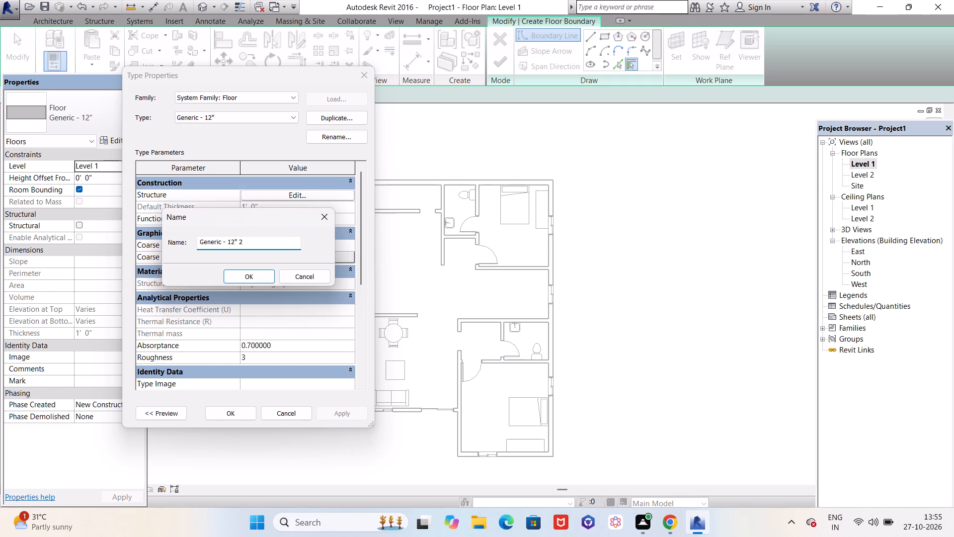
{"action": "key", "text": "Left"}
{"action": "key", "text": "BackSpace"}
{"action": "key", "text": "BackSpace"}
{"action": "type", "text": "6\""}
{"action": "key", "text": "BackSpace"}
{"action": "left_click", "coordinate": [253, 277]}
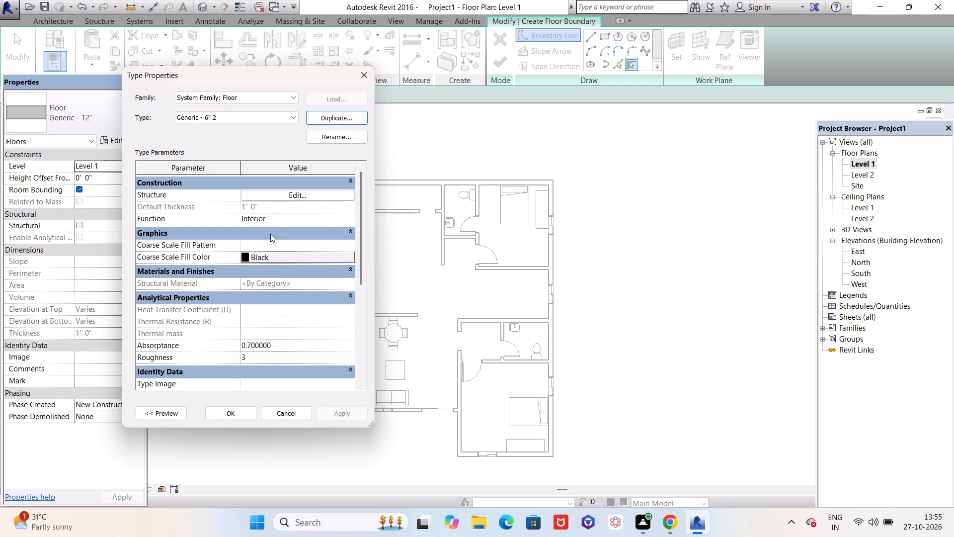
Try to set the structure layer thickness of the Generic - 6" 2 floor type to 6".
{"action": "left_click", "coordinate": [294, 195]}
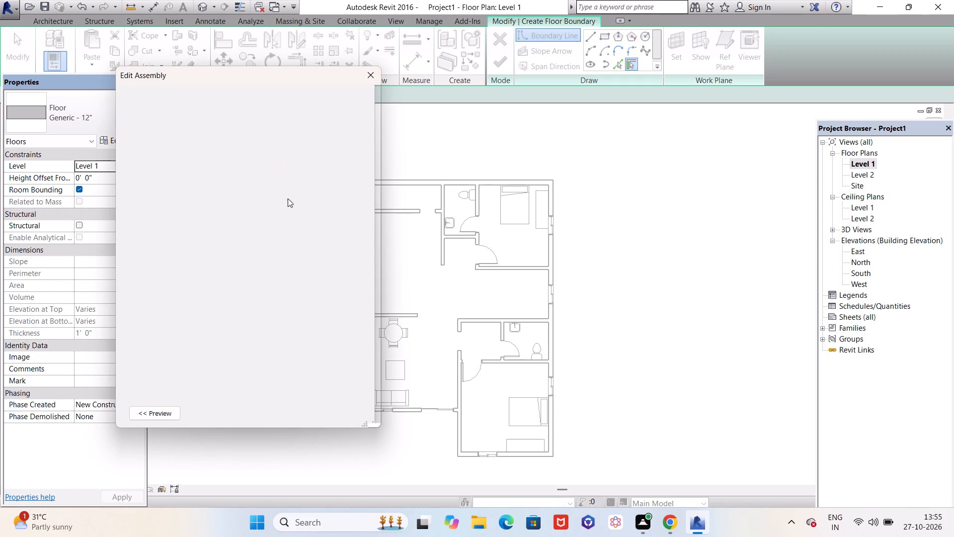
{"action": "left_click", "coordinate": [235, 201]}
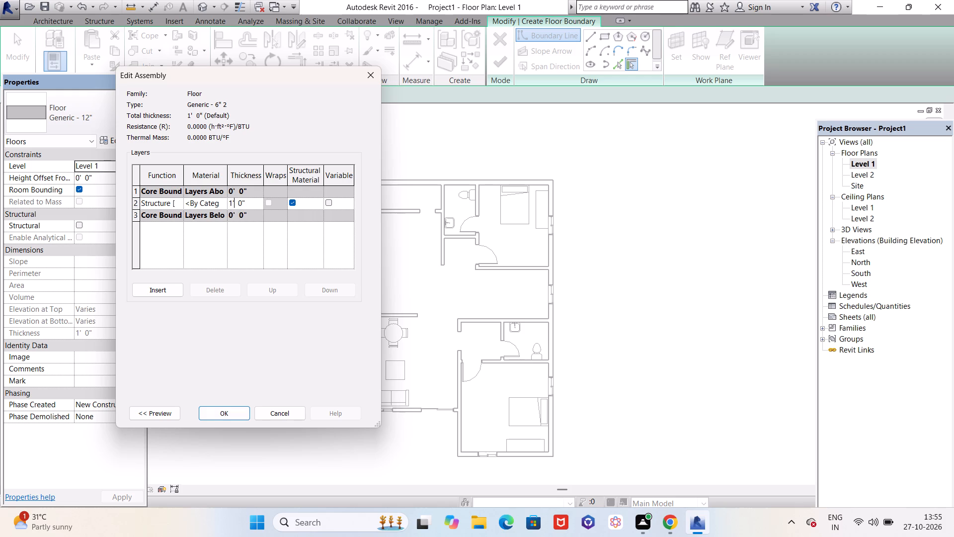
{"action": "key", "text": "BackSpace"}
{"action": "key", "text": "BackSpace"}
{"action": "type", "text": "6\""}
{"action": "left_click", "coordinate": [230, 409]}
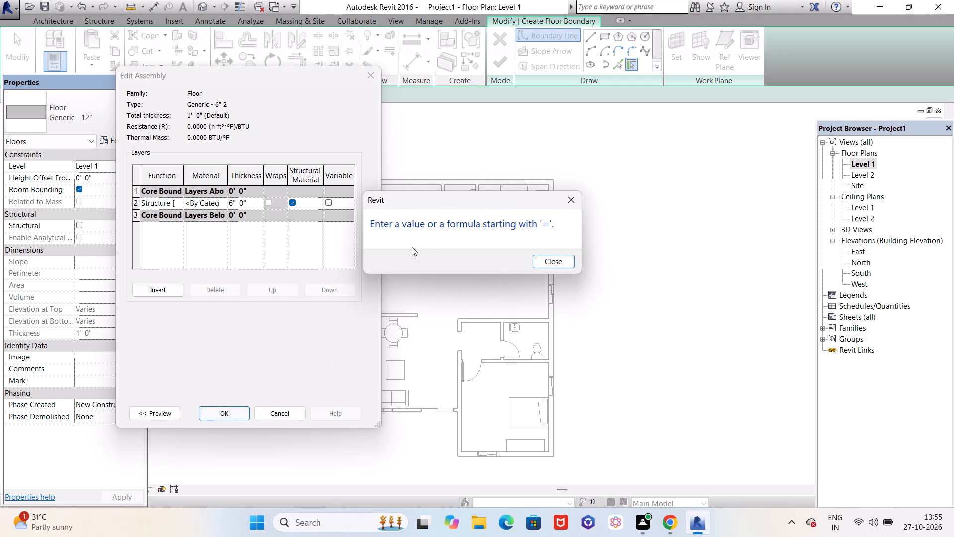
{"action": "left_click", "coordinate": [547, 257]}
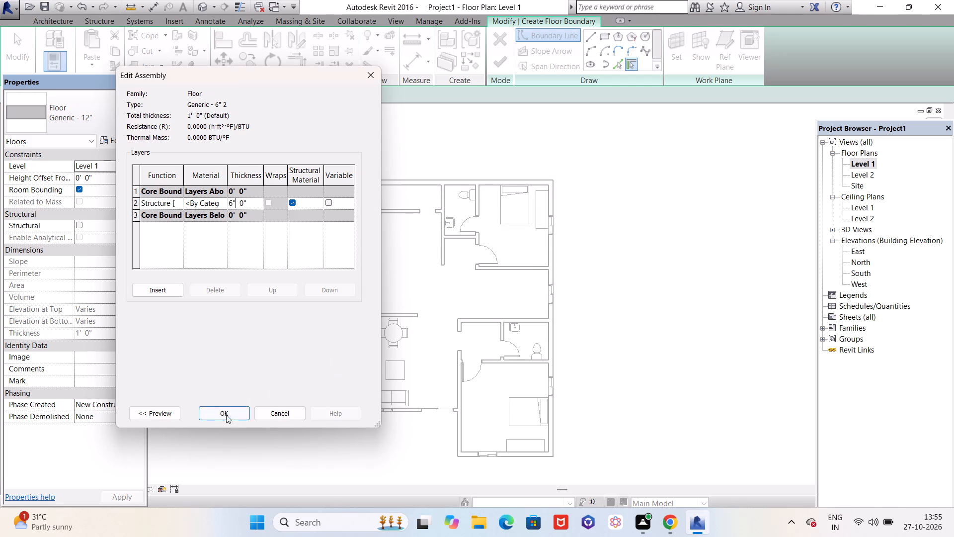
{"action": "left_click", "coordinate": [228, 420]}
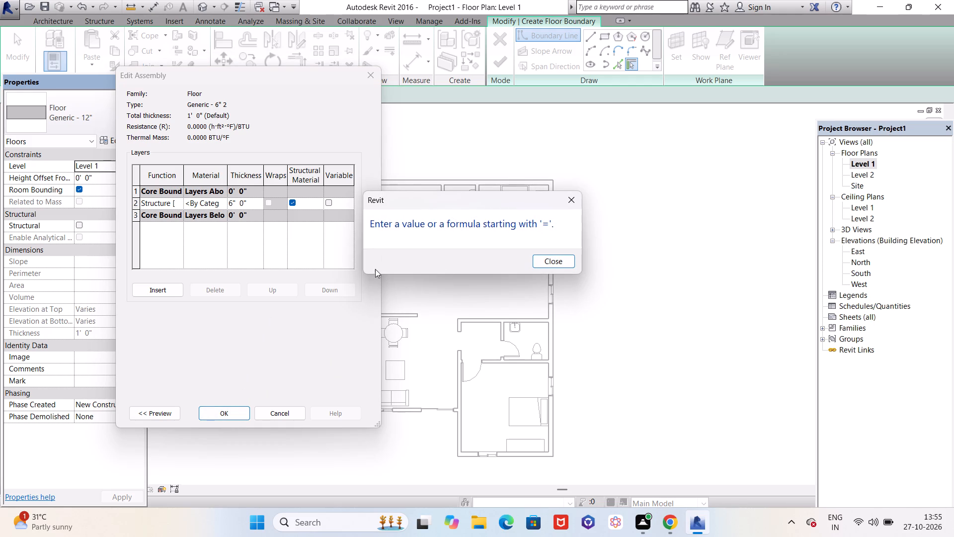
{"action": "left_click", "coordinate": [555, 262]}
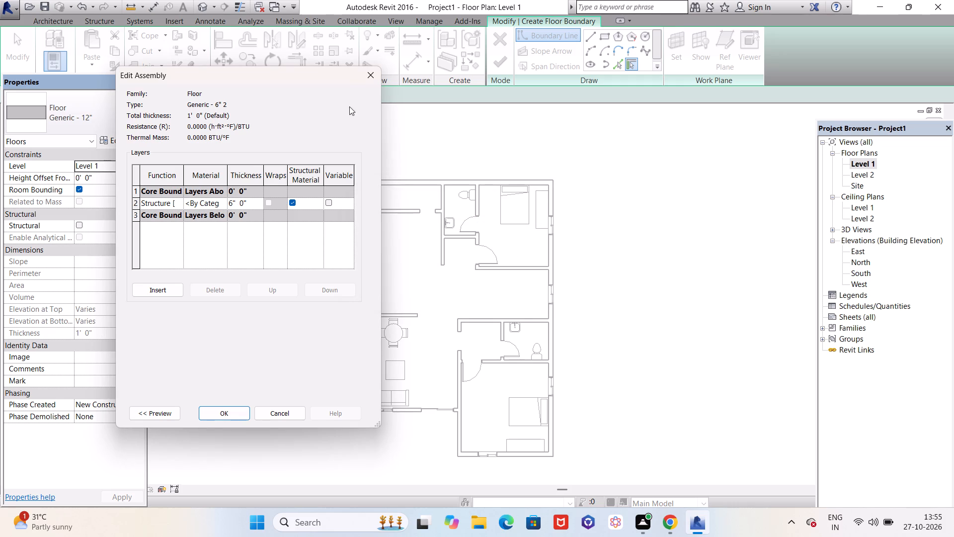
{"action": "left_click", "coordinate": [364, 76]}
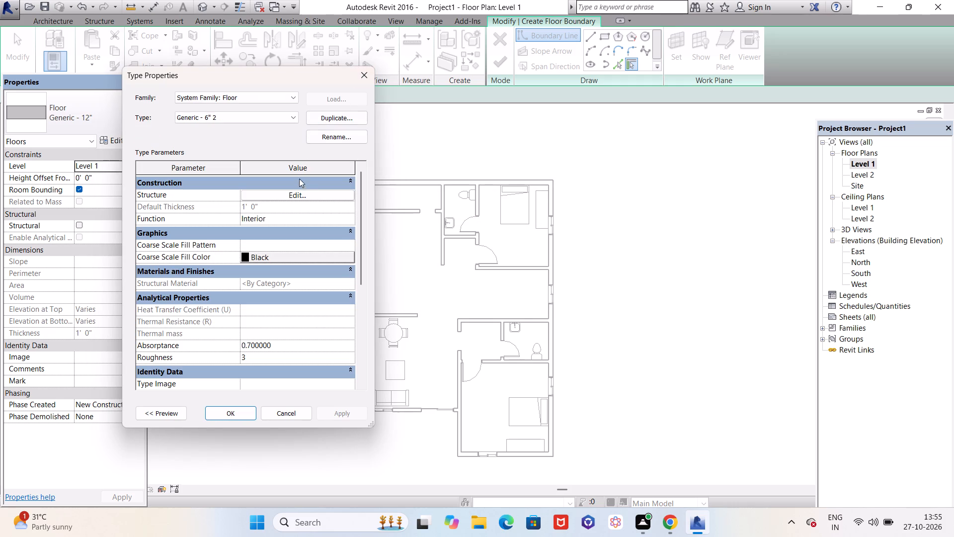
Set the structure layer thickness of the Generic - 6" 2 floor type to 6" and apply the type to the floor.
{"action": "left_click", "coordinate": [294, 196]}
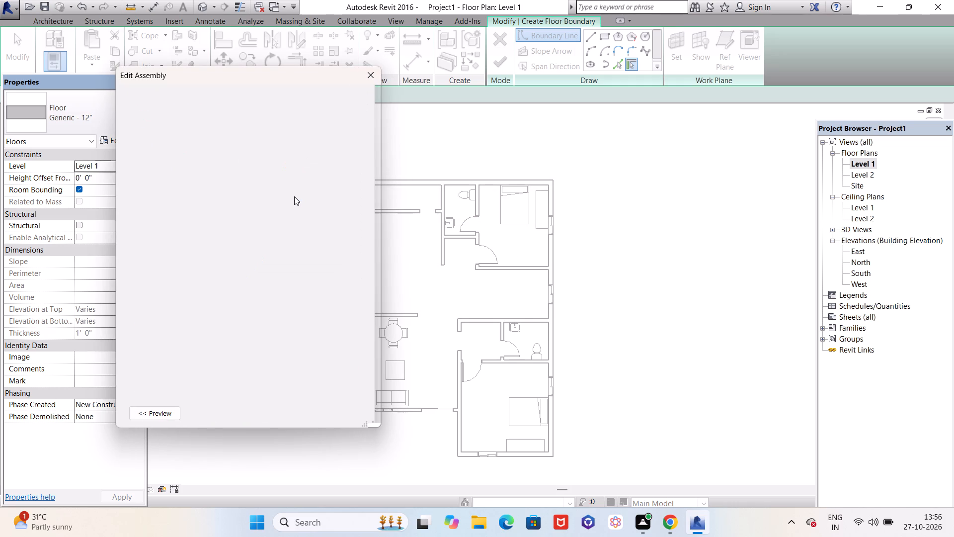
{"action": "left_click", "coordinate": [250, 200]}
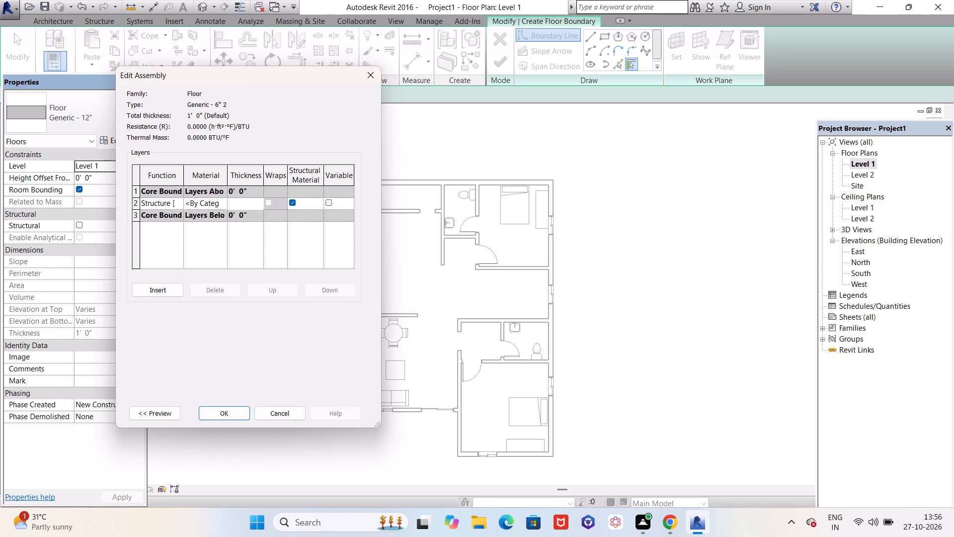
{"action": "key", "text": "BackSpace"}
{"action": "key", "text": "BackSpace"}
{"action": "key", "text": "BackSpace"}
{"action": "key", "text": "BackSpace"}
{"action": "key", "text": "BackSpace"}
{"action": "key", "text": "BackSpace"}
{"action": "key", "text": "BackSpace"}
{"action": "key", "text": "BackSpace"}
{"action": "key", "text": "BackSpace"}
{"action": "key", "text": "BackSpace"}
{"action": "type", "text": "6\""}
{"action": "key", "text": "Return"}
{"action": "left_click", "coordinate": [221, 413]}
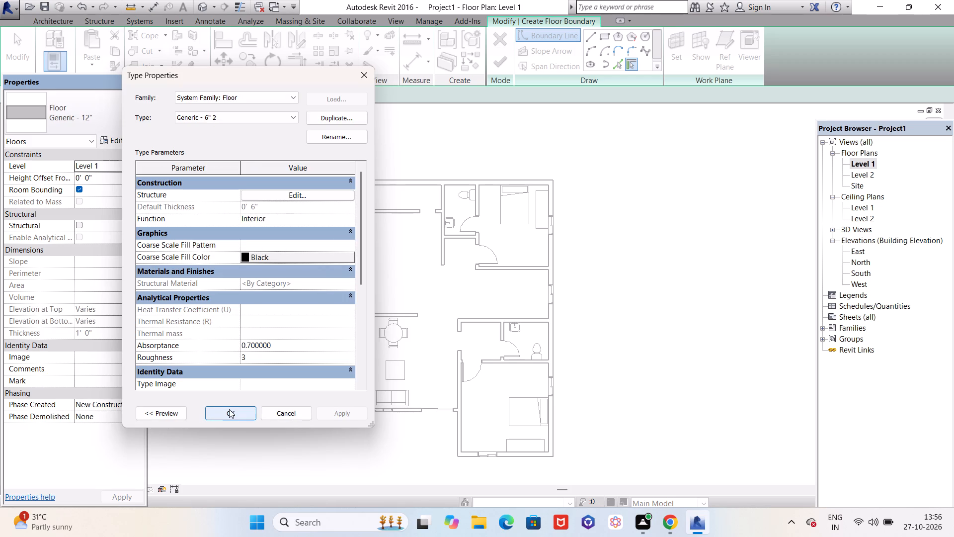
{"action": "left_click", "coordinate": [229, 409]}
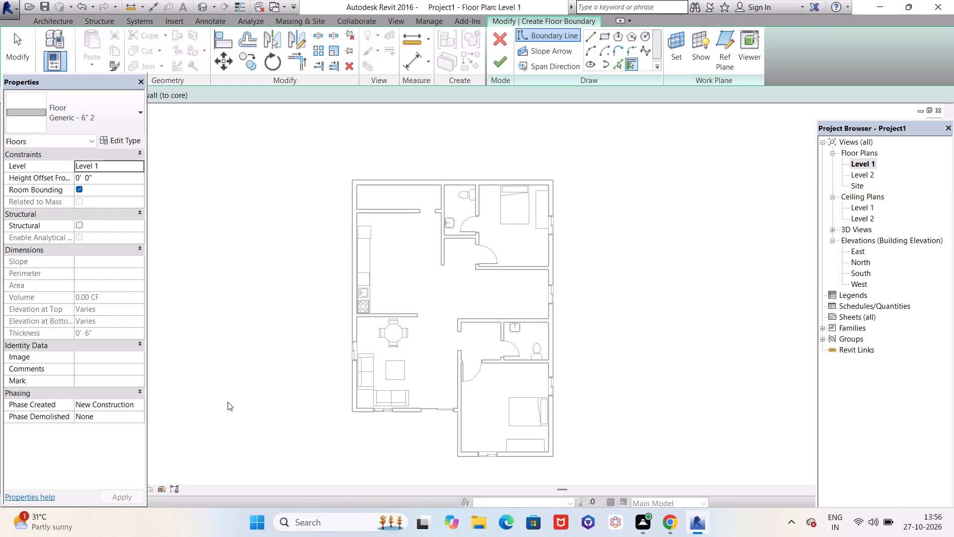
Dismiss the notification window covering the floor plan.
{"action": "scroll", "coordinate": [365, 202], "scroll_direction": "up", "scroll_amount": 5}
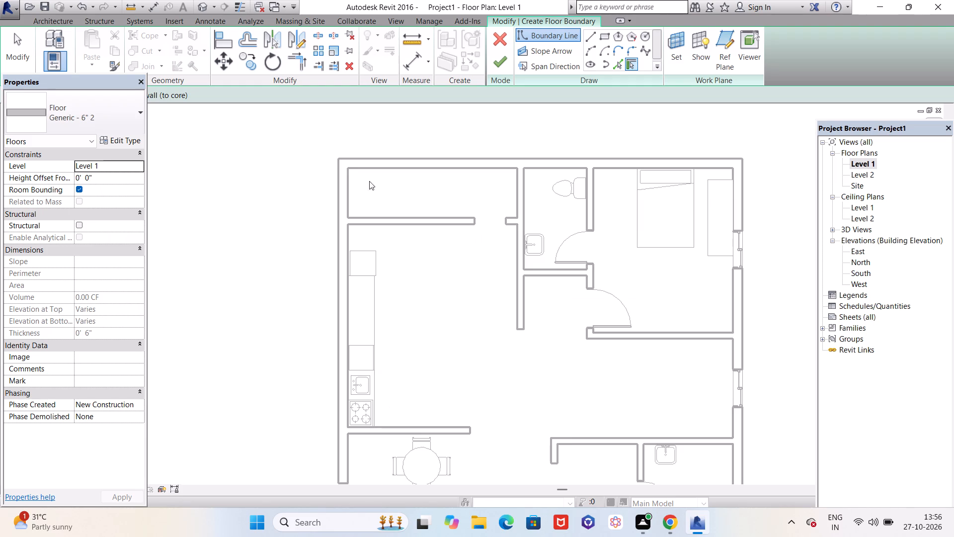
{"action": "scroll", "coordinate": [348, 172], "scroll_direction": "down", "scroll_amount": 4}
{"action": "scroll", "coordinate": [354, 169], "scroll_direction": "up", "scroll_amount": 4}
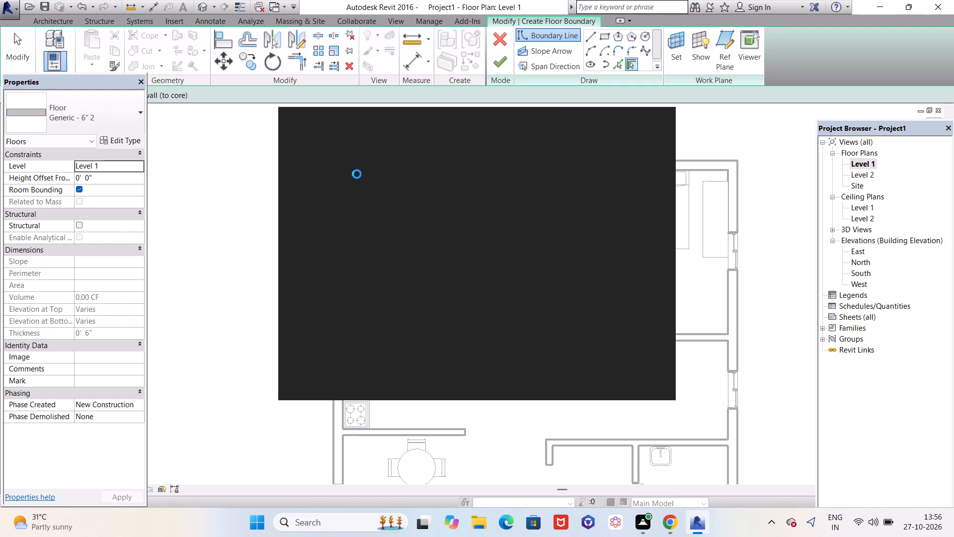
{"action": "left_click", "coordinate": [650, 128]}
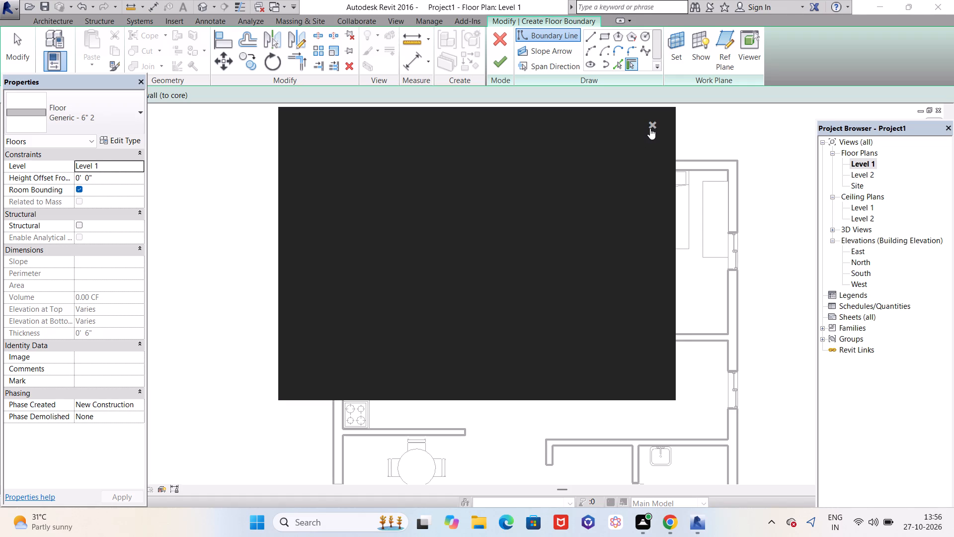
{"action": "left_click", "coordinate": [650, 128]}
Choose the Generic - 6" 2 type for the Level 1 floor again.
{"action": "scroll", "coordinate": [354, 220], "scroll_direction": "down", "scroll_amount": 2}
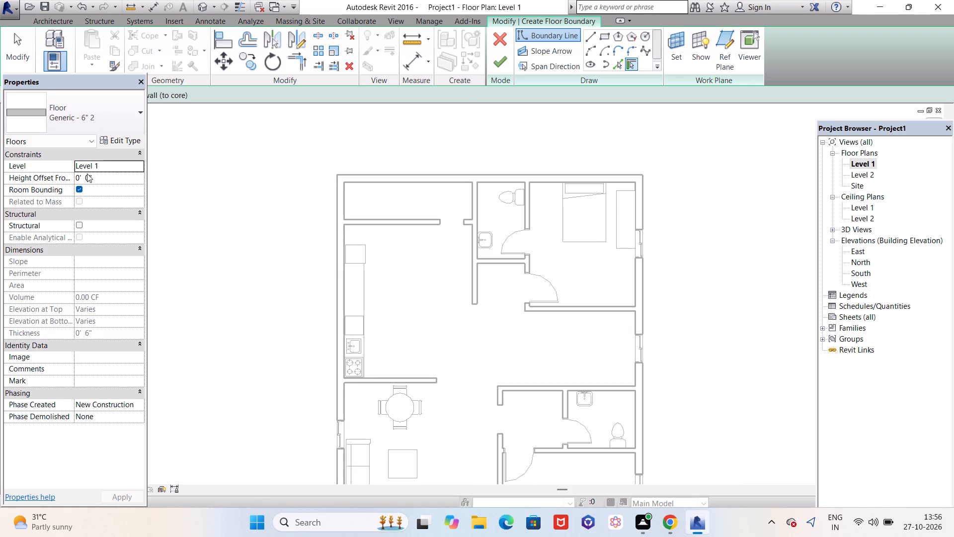
{"action": "left_click", "coordinate": [18, 106]}
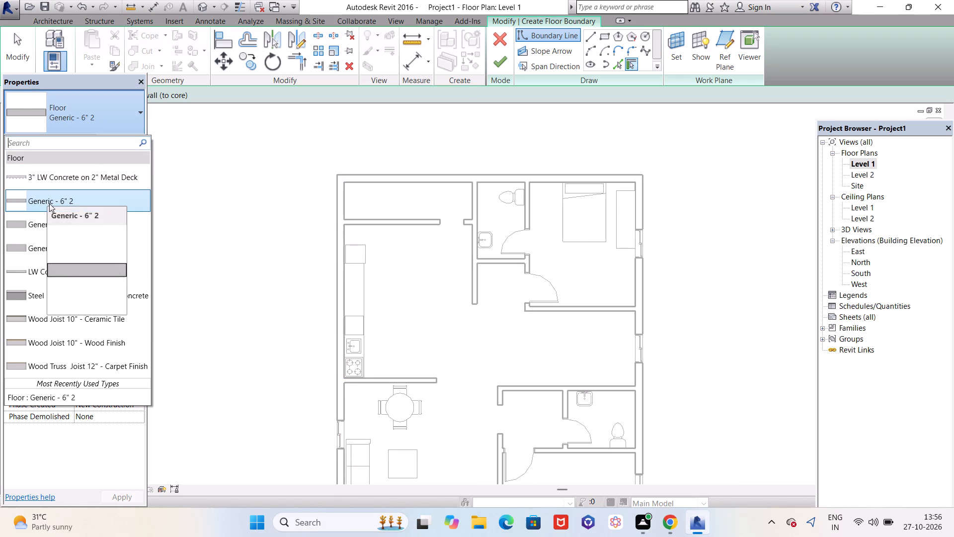
{"action": "left_click", "coordinate": [79, 206]}
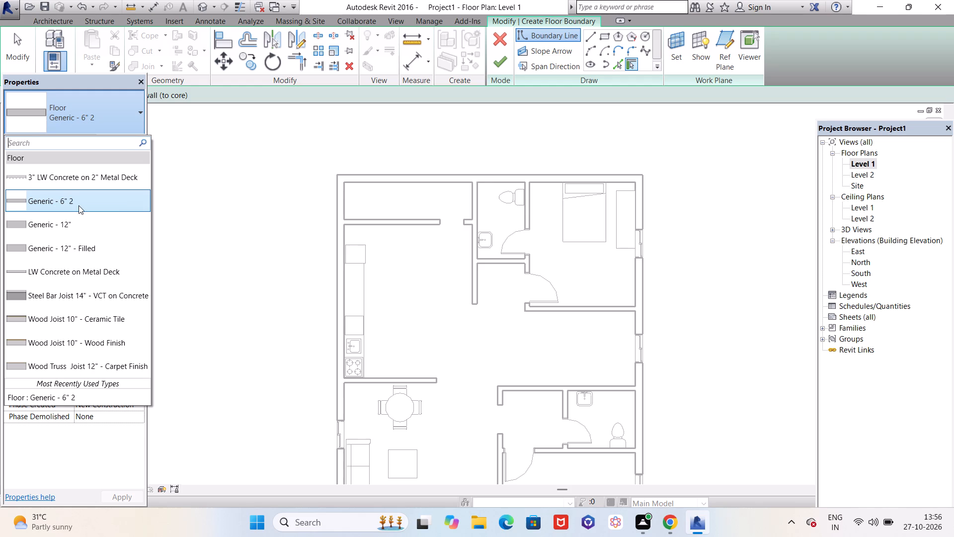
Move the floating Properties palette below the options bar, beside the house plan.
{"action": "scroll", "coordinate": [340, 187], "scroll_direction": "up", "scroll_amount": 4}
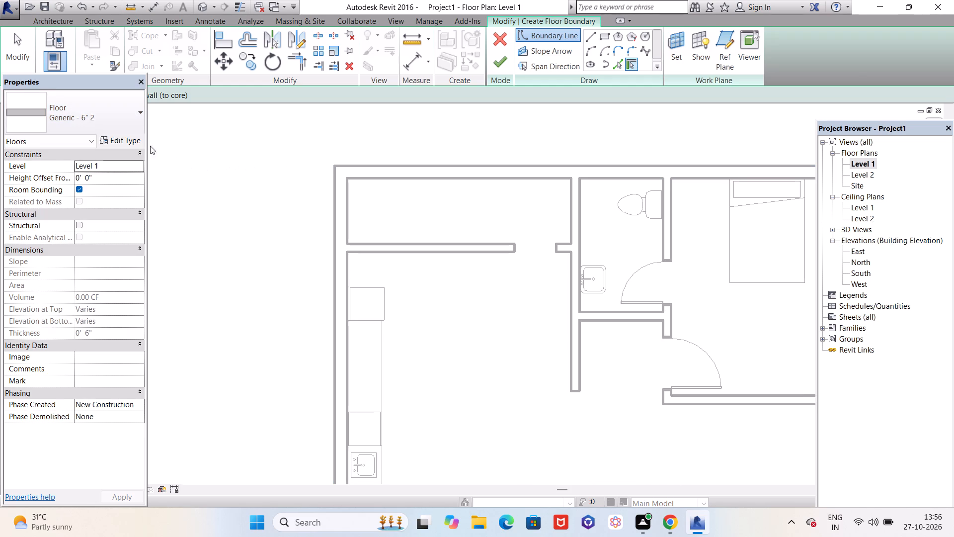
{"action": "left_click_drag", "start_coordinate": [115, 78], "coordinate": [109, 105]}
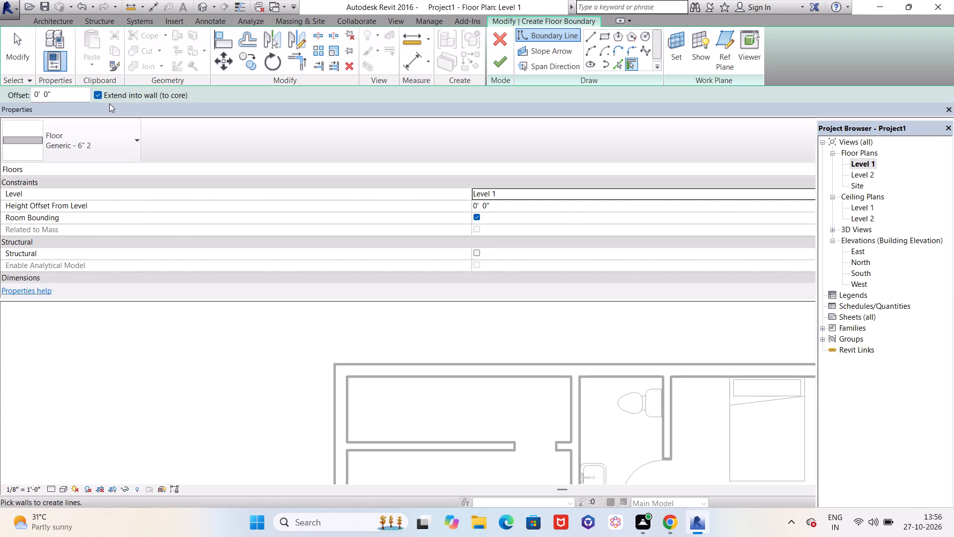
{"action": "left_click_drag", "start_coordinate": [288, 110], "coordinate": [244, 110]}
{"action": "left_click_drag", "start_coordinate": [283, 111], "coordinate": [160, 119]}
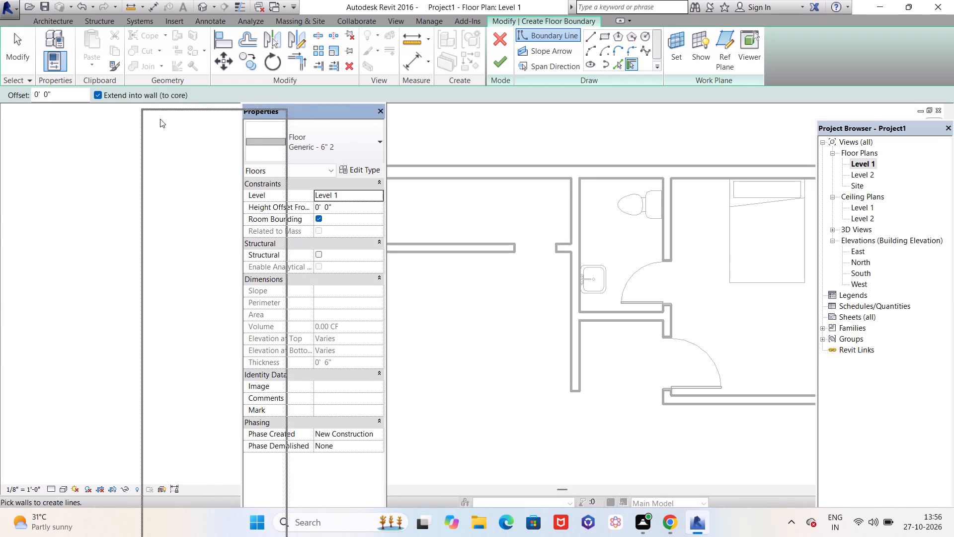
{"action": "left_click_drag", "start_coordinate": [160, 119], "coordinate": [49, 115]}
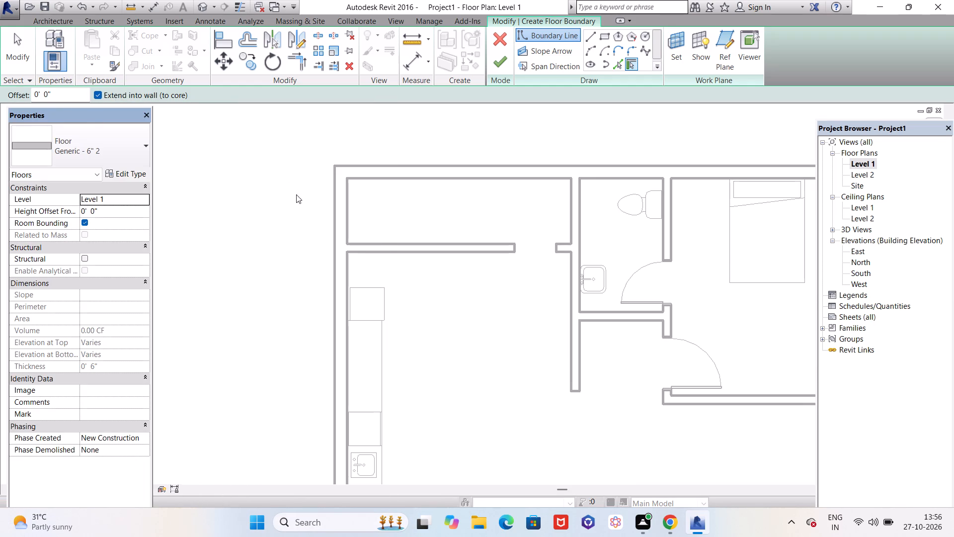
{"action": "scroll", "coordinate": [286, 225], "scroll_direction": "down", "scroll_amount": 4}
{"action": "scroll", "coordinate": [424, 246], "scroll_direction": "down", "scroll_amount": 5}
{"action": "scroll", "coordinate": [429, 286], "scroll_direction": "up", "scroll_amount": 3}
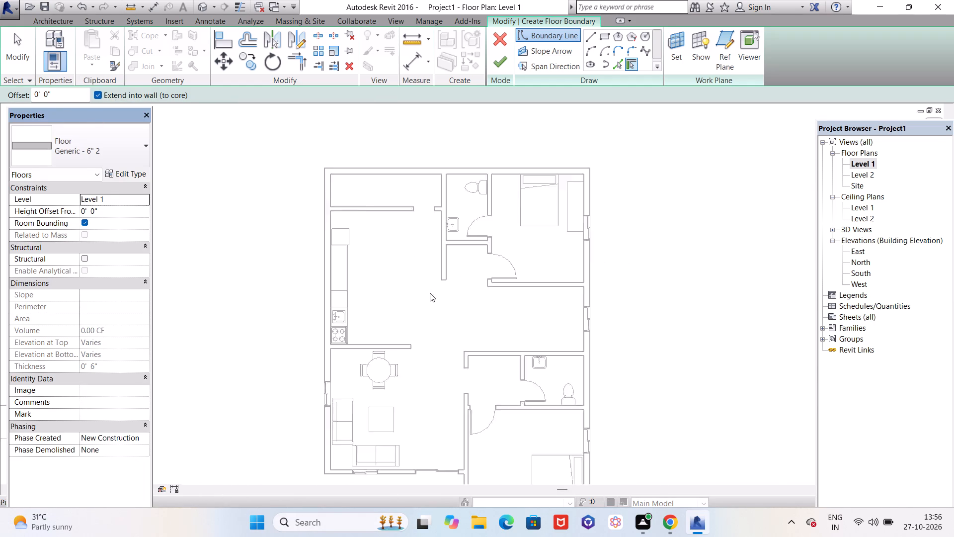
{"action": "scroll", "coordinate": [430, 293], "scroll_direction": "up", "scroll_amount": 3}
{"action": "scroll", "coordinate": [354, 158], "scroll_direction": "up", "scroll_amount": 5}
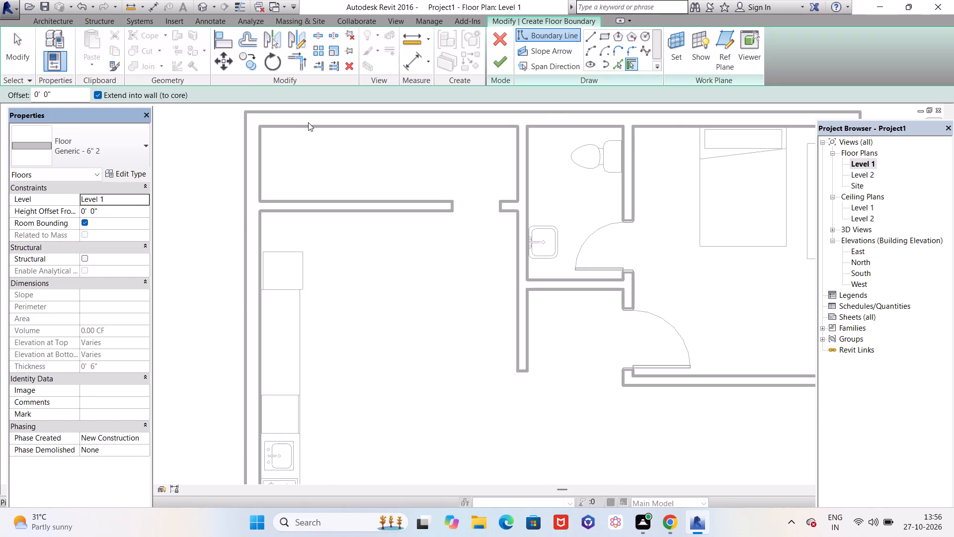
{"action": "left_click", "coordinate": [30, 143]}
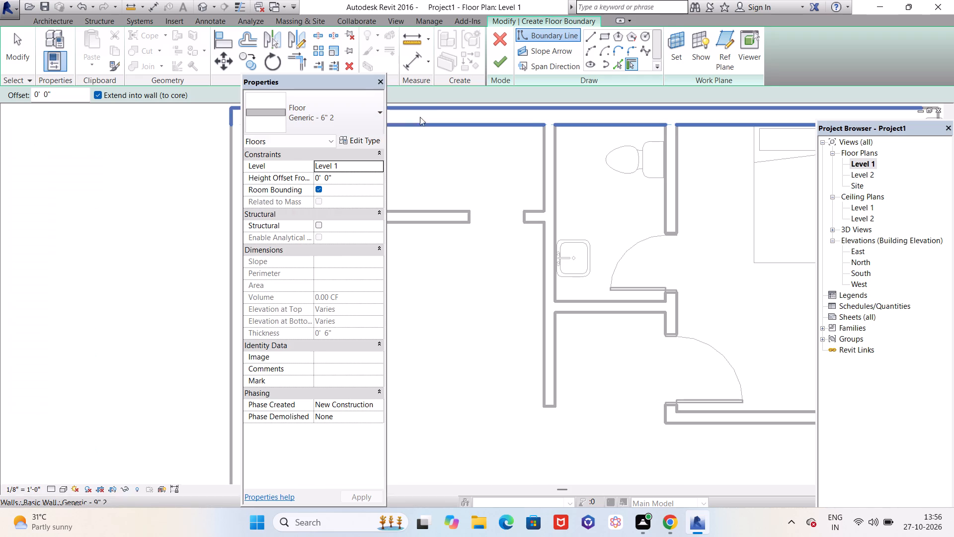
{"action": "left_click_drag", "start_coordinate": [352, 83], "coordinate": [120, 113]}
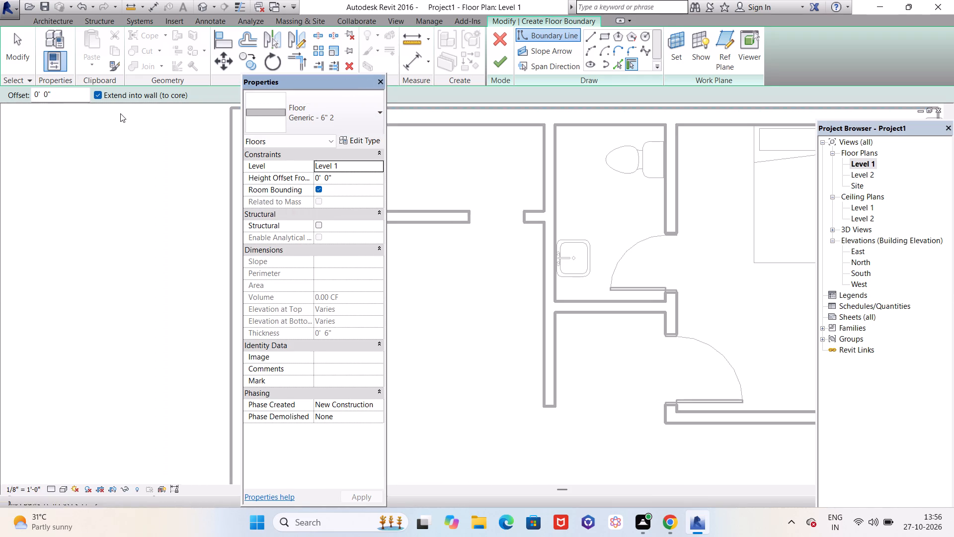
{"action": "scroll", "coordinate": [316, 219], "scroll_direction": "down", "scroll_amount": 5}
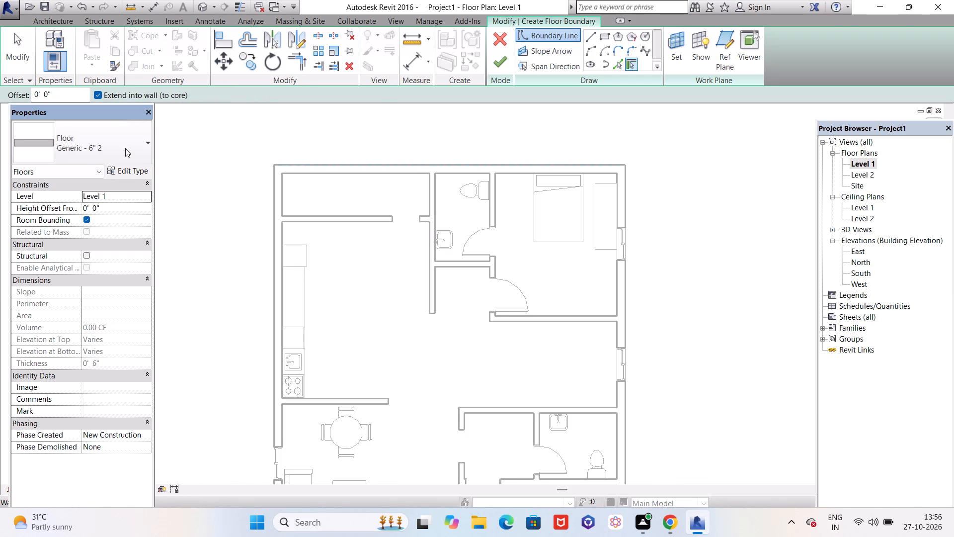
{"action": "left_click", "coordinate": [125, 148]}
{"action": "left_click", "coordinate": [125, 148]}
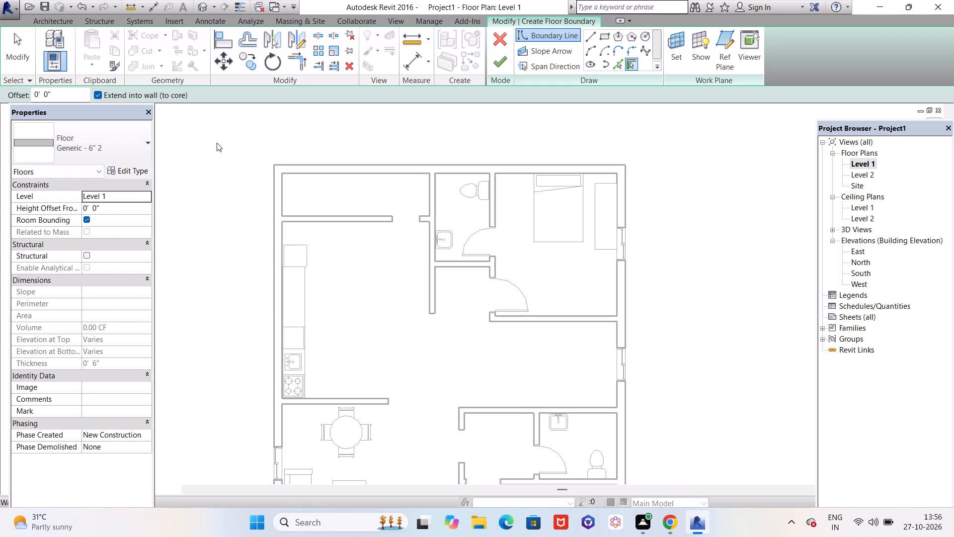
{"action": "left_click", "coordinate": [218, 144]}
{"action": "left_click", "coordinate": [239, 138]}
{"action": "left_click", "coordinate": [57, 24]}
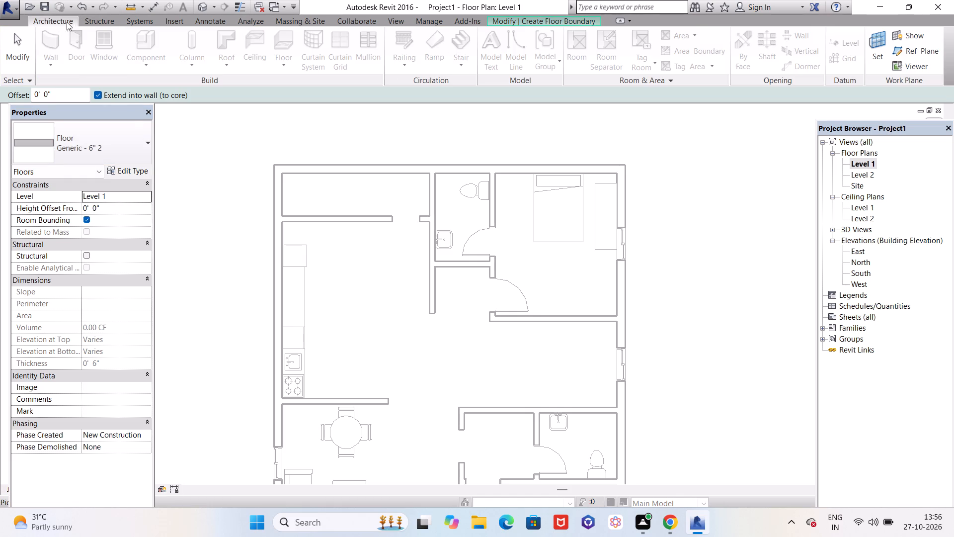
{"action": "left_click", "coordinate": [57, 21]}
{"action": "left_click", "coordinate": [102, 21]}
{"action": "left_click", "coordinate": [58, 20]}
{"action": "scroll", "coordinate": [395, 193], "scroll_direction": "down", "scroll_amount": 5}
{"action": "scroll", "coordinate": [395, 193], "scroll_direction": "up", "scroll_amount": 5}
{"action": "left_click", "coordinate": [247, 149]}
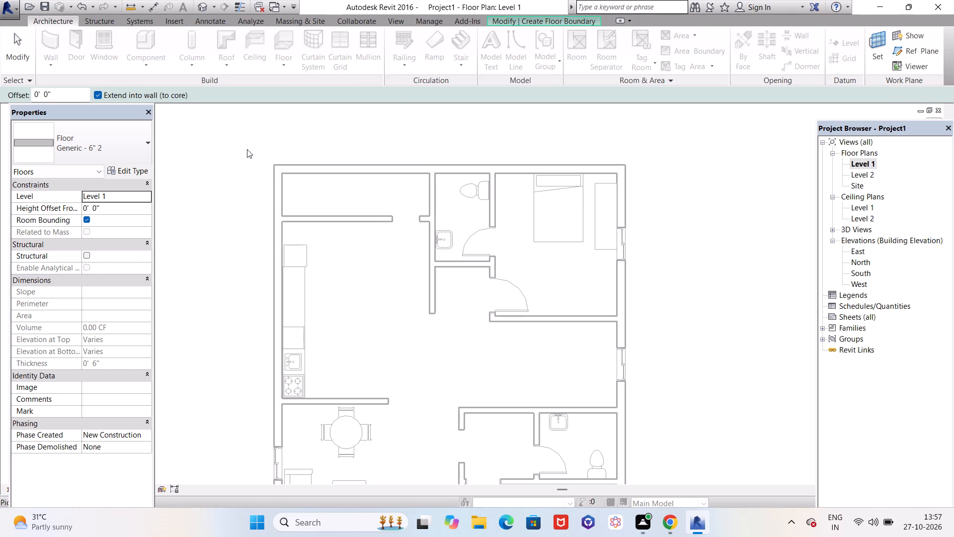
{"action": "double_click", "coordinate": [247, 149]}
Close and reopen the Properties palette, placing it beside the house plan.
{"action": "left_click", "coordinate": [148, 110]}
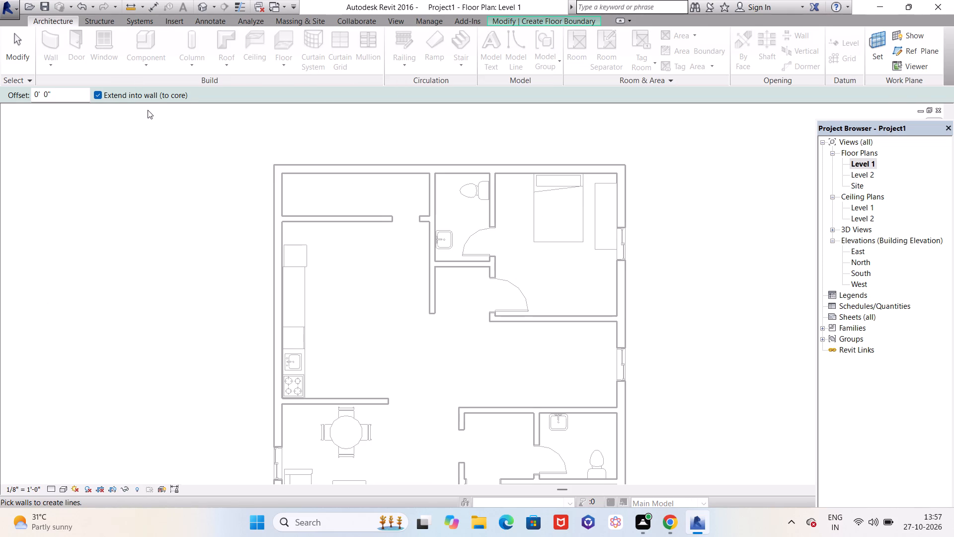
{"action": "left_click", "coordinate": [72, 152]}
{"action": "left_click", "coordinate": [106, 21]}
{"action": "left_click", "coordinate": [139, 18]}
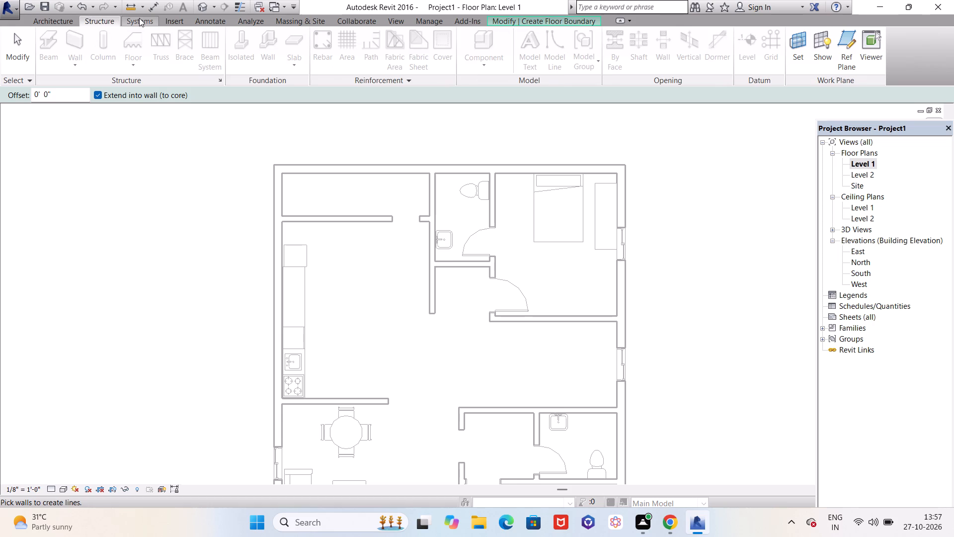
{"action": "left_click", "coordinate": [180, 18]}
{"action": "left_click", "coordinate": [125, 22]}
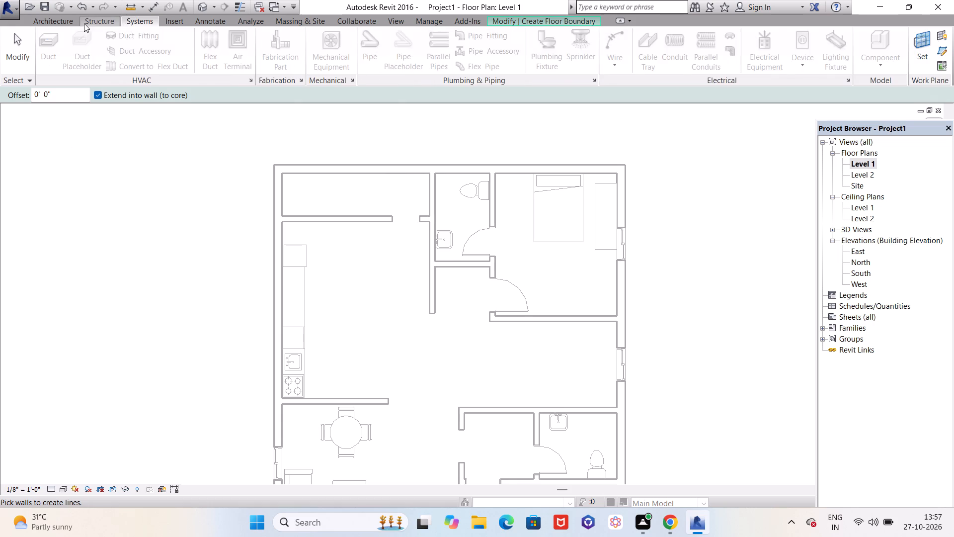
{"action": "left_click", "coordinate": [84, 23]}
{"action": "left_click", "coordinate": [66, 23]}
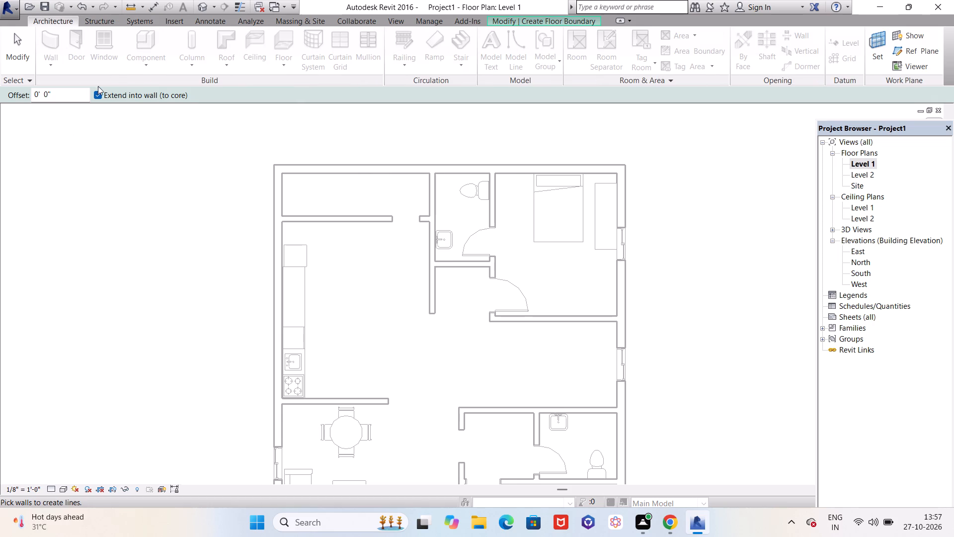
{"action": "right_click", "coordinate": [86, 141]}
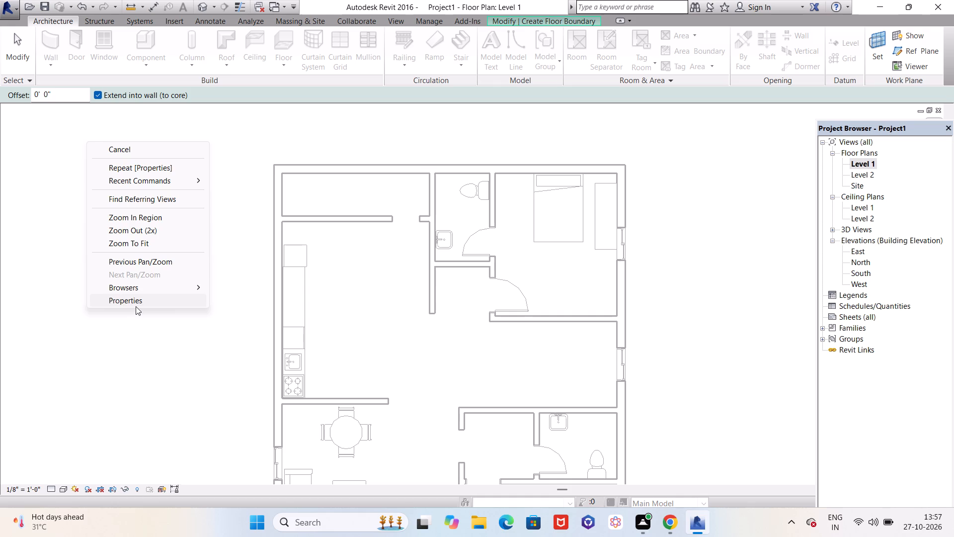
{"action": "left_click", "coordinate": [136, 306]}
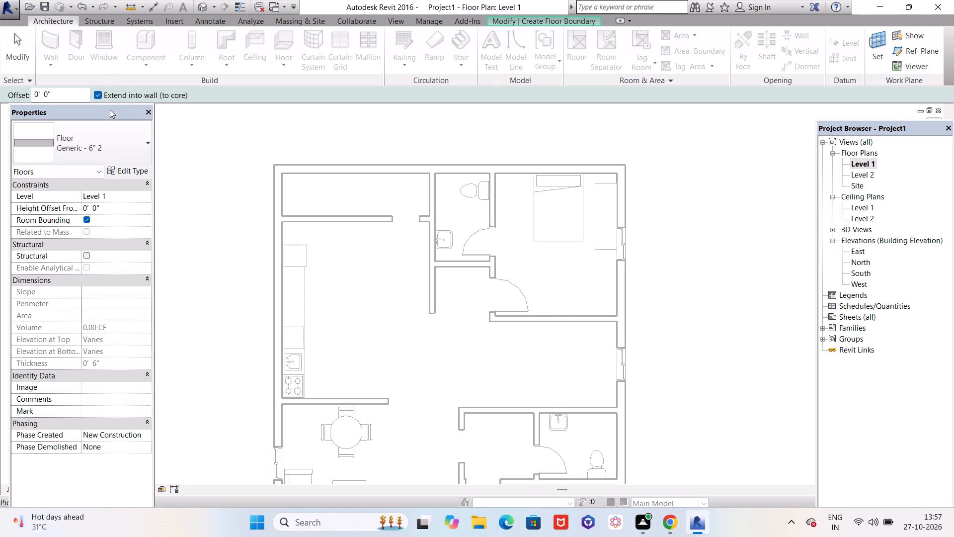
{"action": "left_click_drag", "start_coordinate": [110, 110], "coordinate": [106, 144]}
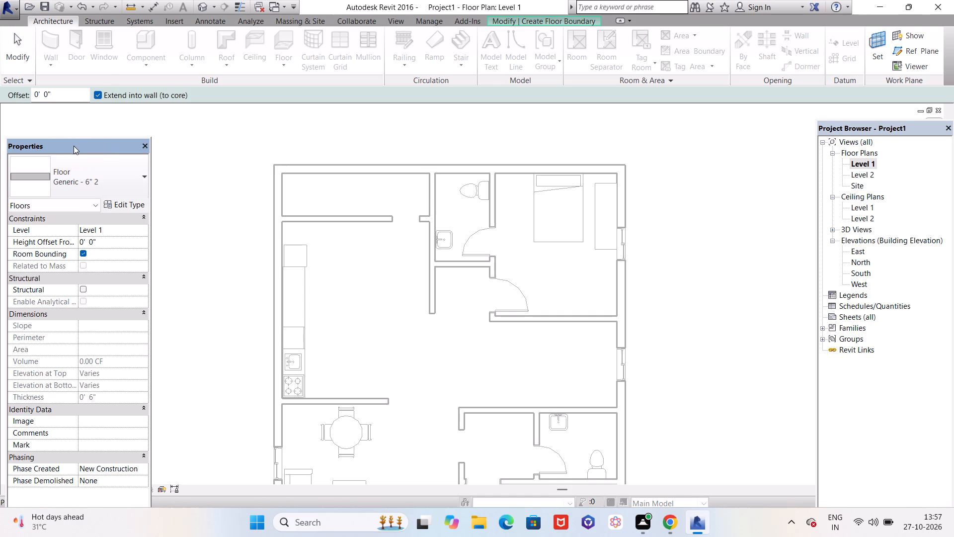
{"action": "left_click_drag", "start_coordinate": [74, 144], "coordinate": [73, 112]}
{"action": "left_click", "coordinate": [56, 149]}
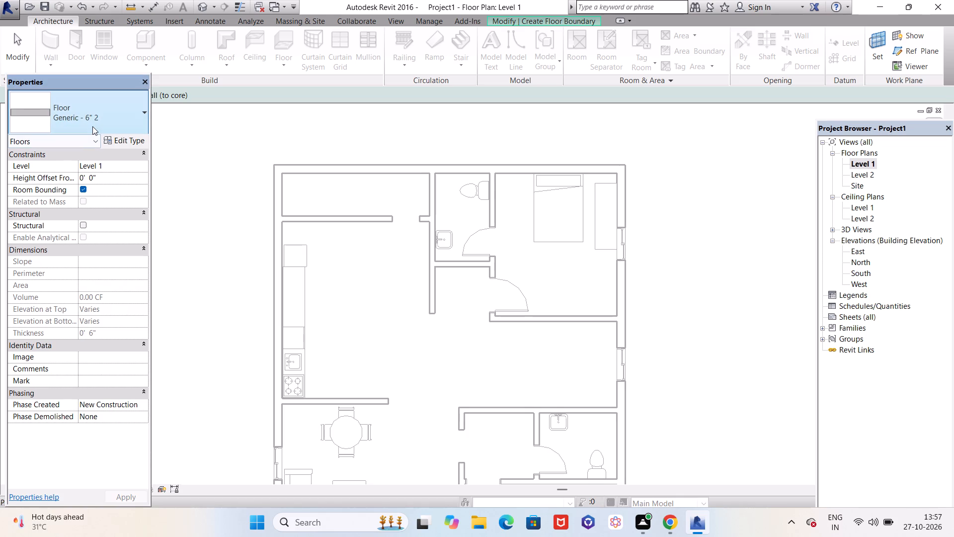
Review the floor types available for the new floor.
{"action": "left_click", "coordinate": [92, 126]}
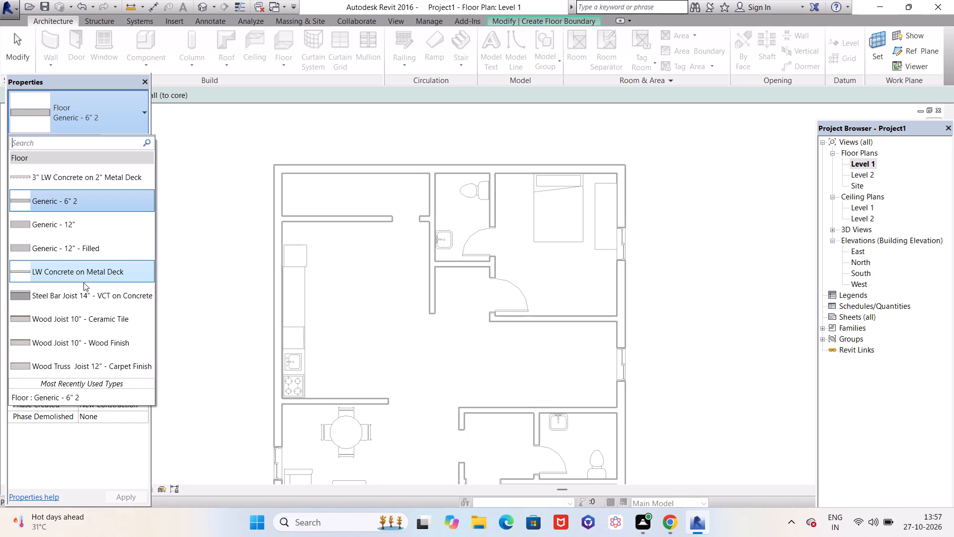
{"action": "scroll", "coordinate": [83, 282], "scroll_direction": "down", "scroll_amount": 6}
{"action": "scroll", "coordinate": [83, 282], "scroll_direction": "up", "scroll_amount": 9}
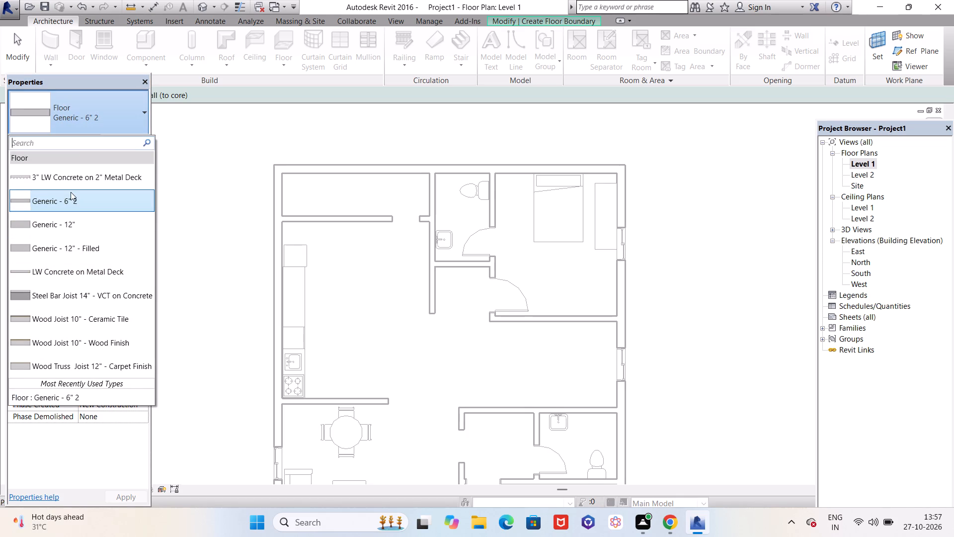
{"action": "scroll", "coordinate": [70, 192], "scroll_direction": "up", "scroll_amount": 5}
{"action": "scroll", "coordinate": [73, 193], "scroll_direction": "down", "scroll_amount": 3}
{"action": "left_click", "coordinate": [39, 113]}
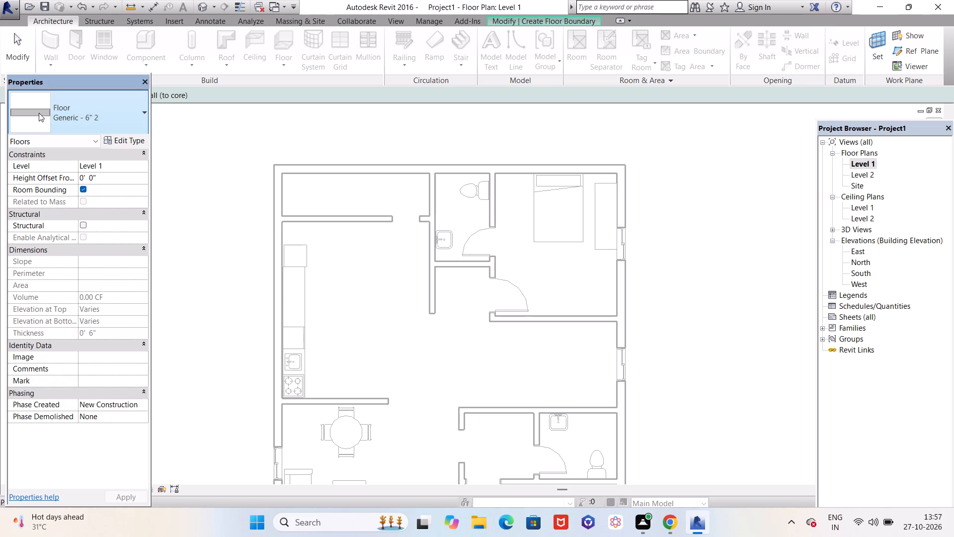
{"action": "left_click", "coordinate": [39, 113]}
{"action": "left_click", "coordinate": [39, 113]}
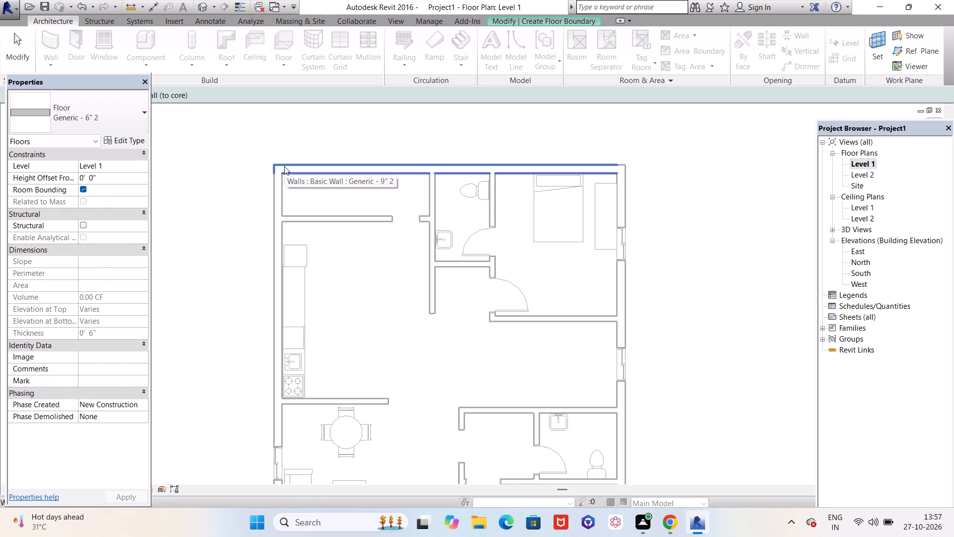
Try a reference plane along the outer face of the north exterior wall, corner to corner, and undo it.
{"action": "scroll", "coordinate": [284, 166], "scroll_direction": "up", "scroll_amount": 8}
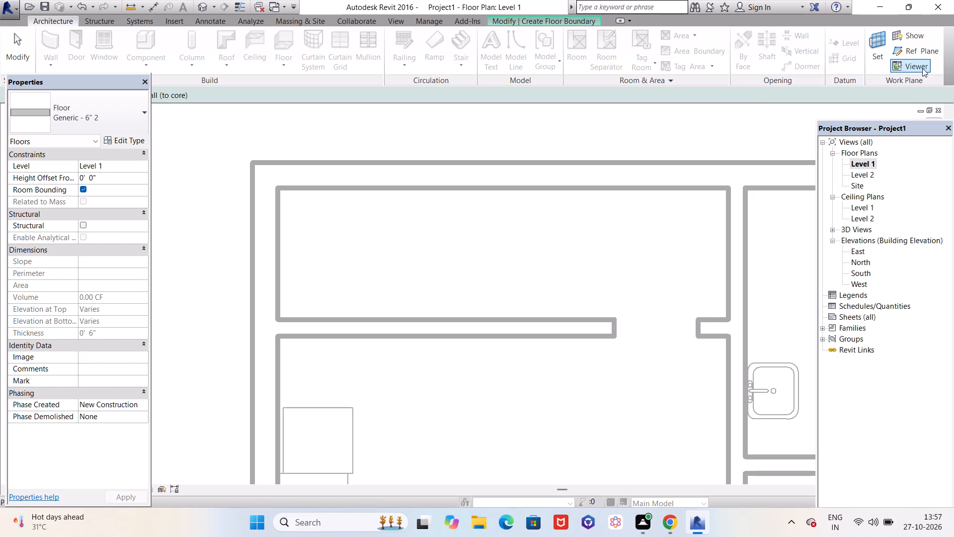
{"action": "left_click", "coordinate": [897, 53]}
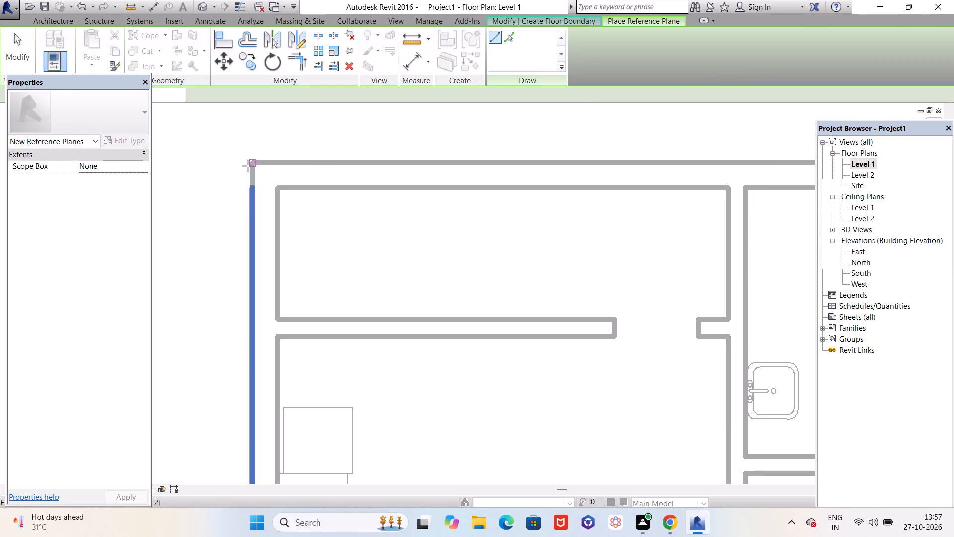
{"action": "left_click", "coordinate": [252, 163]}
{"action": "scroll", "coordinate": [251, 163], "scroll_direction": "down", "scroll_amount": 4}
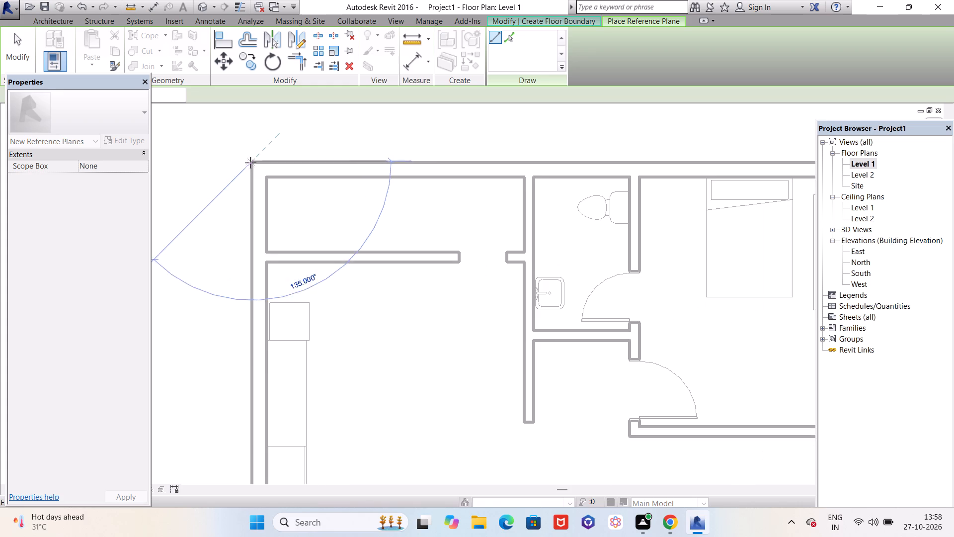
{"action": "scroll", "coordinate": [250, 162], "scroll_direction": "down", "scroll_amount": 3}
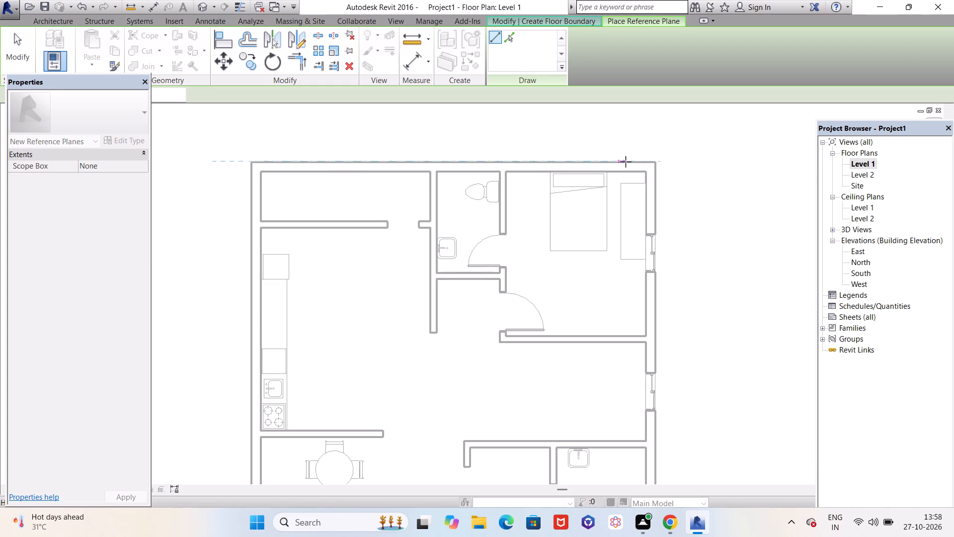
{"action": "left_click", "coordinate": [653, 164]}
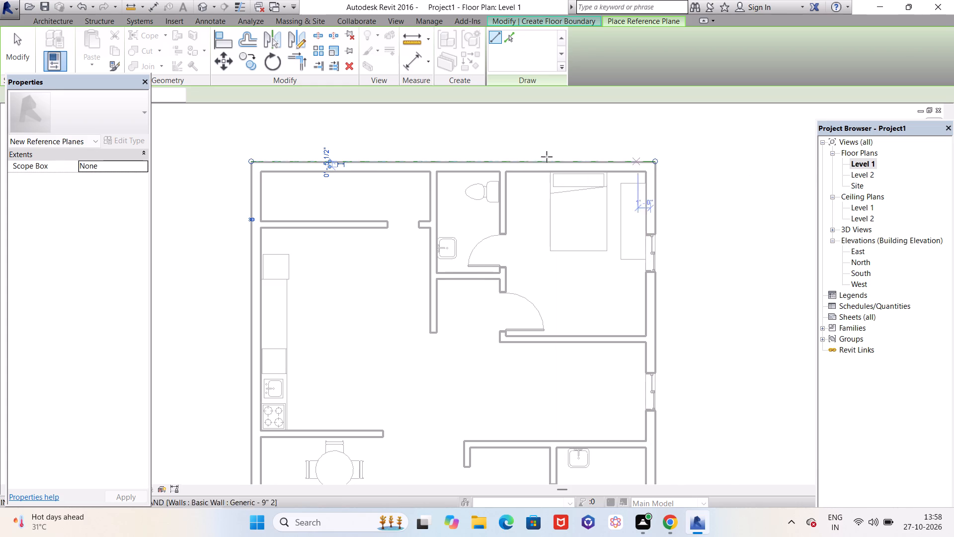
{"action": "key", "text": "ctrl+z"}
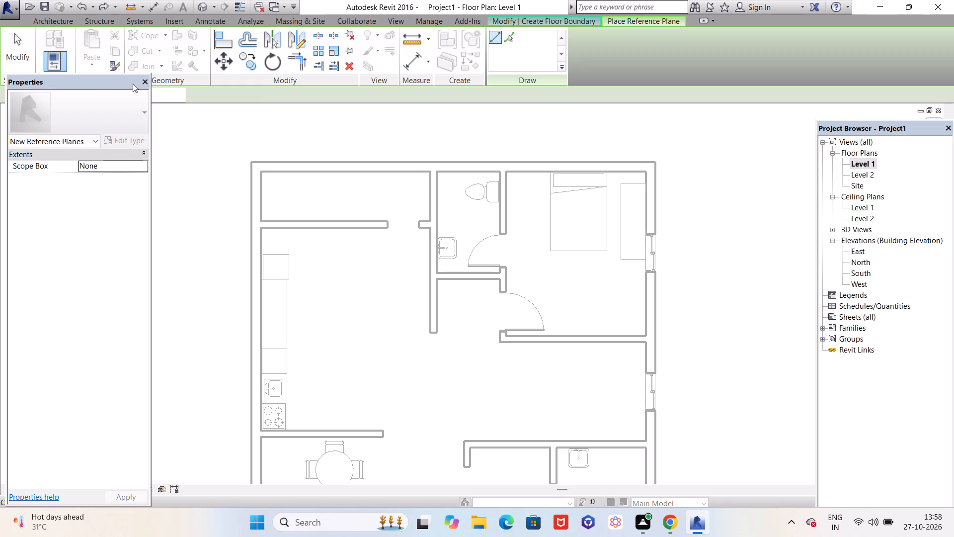
Move the floating Properties palette below the options bar so it no longer covers the ribbon.
{"action": "left_click_drag", "start_coordinate": [121, 82], "coordinate": [112, 115]}
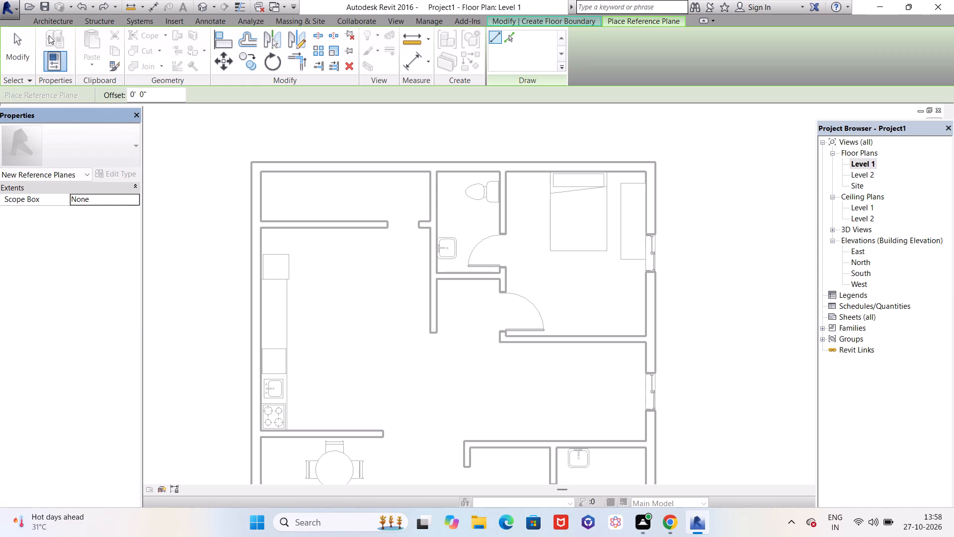
Leave the reference plane command and undo the floor type changes and the started Level 1 floor sketch.
{"action": "left_click", "coordinate": [57, 20]}
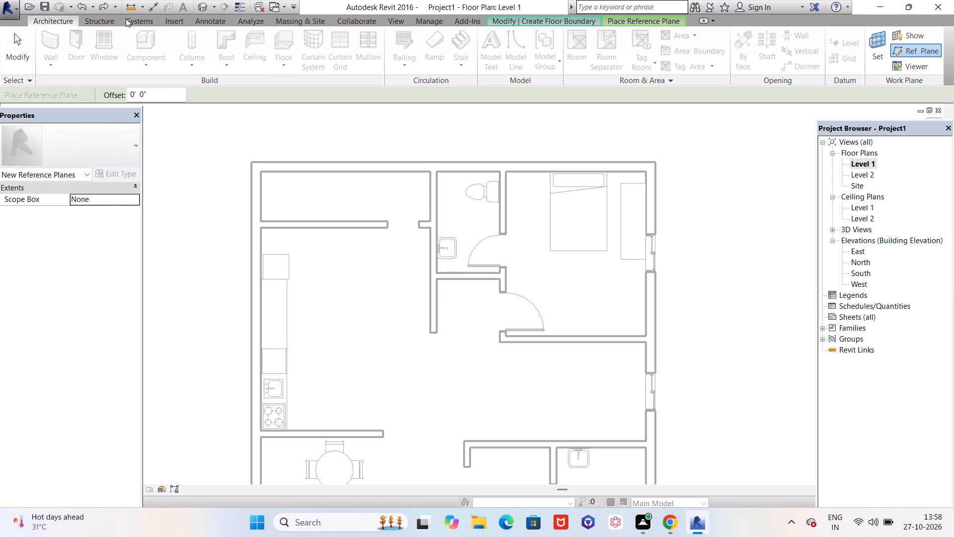
{"action": "key", "text": "Escape"}
{"action": "key", "text": "ctrl+z"}
{"action": "key", "text": "ctrl+z"}
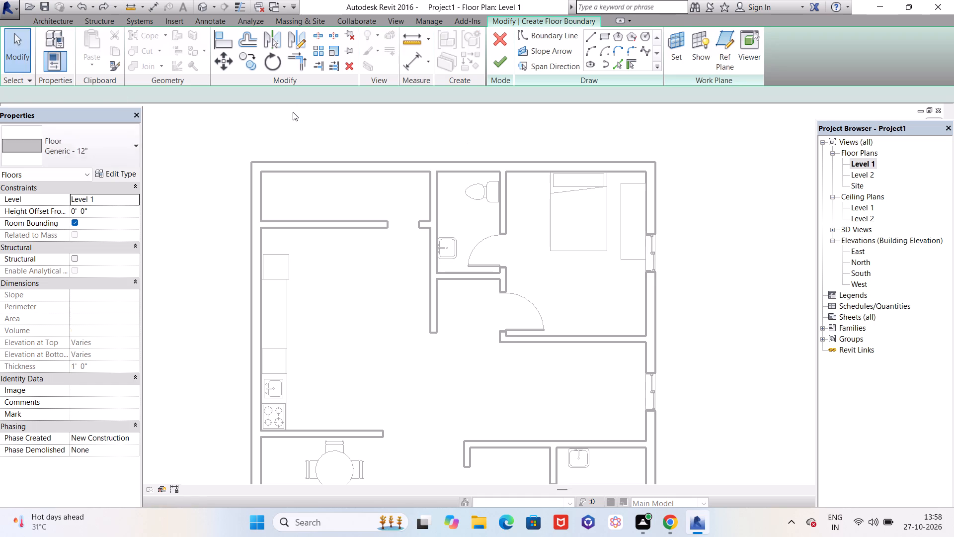
{"action": "key", "text": "ctrl+z"}
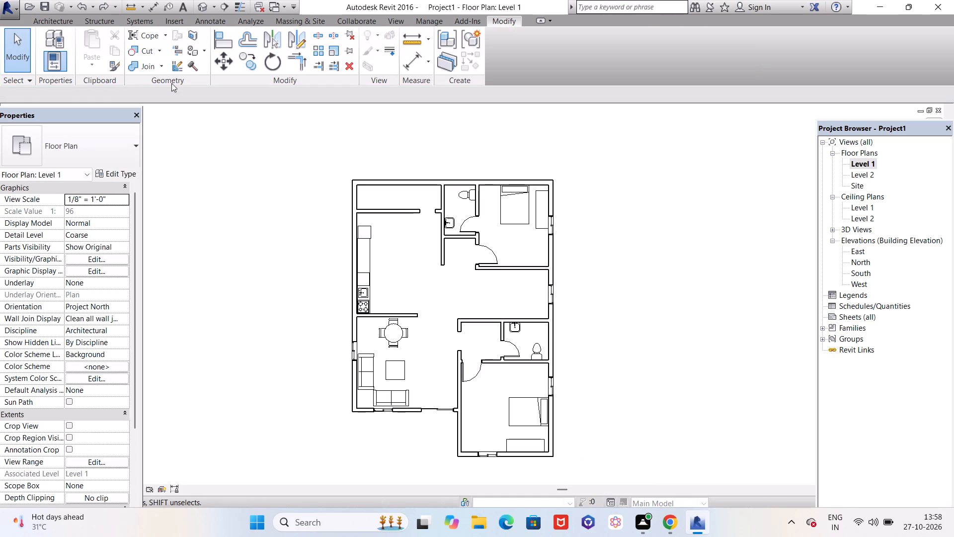
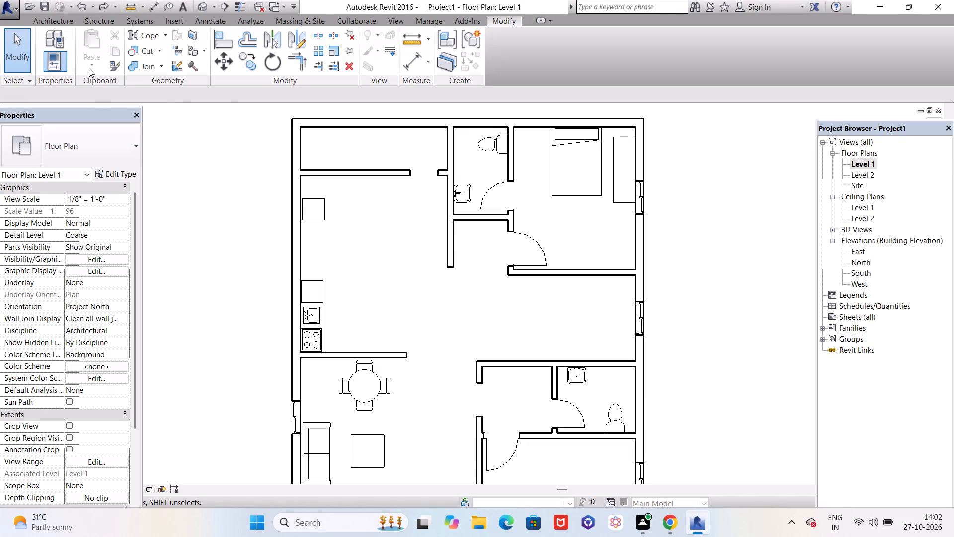
Start a new Level 1 floor and duplicate the Generic - 12" type under the name Generic - 6" 2.
{"action": "left_click", "coordinate": [61, 18]}
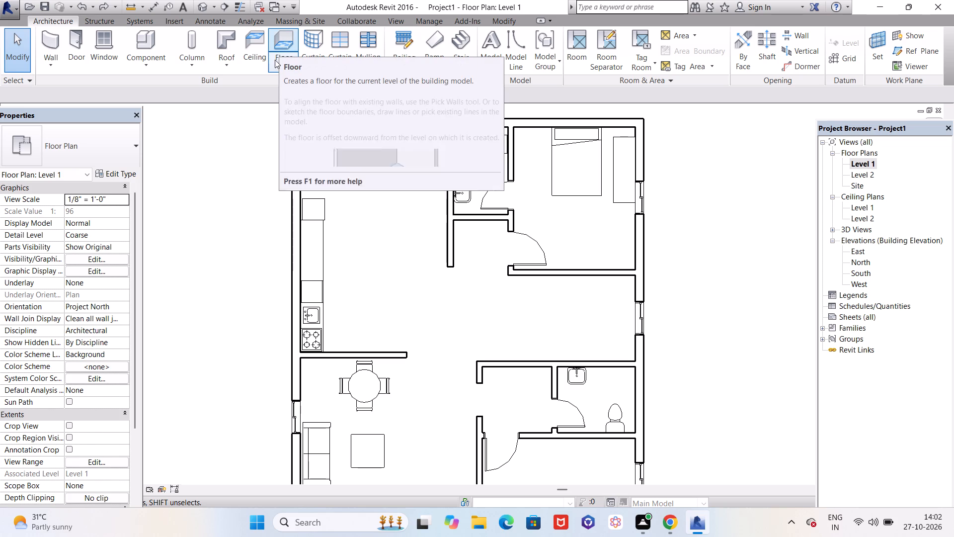
{"action": "left_click", "coordinate": [273, 64]}
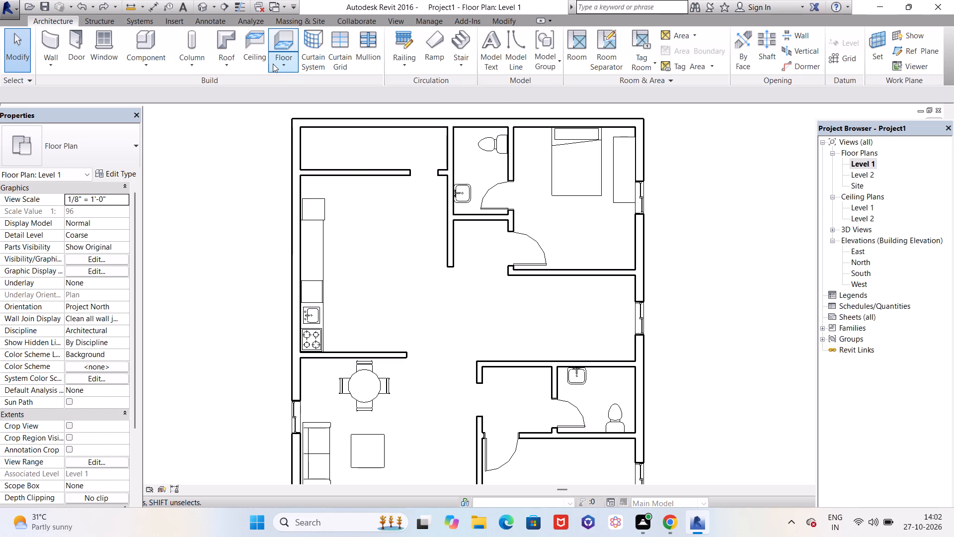
{"action": "left_click", "coordinate": [280, 78]}
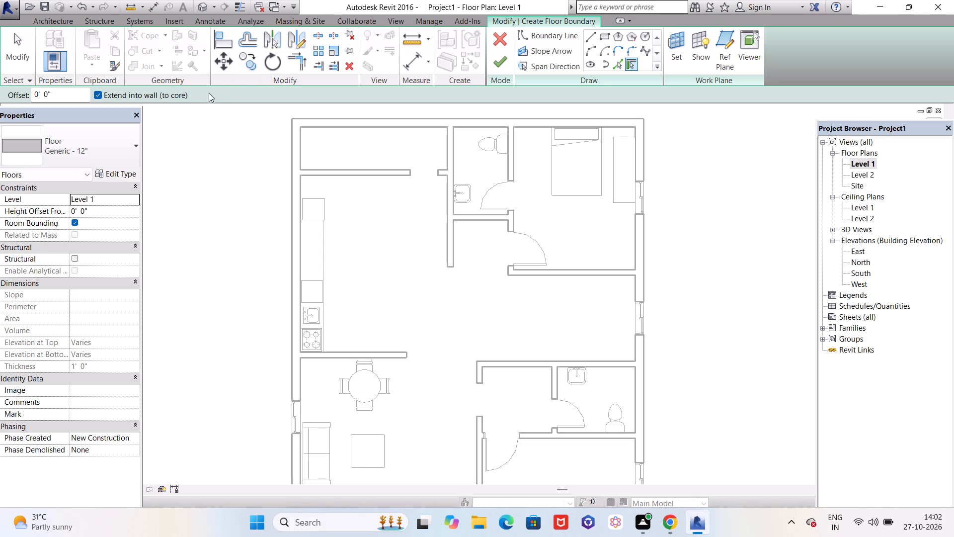
{"action": "left_click", "coordinate": [103, 149]}
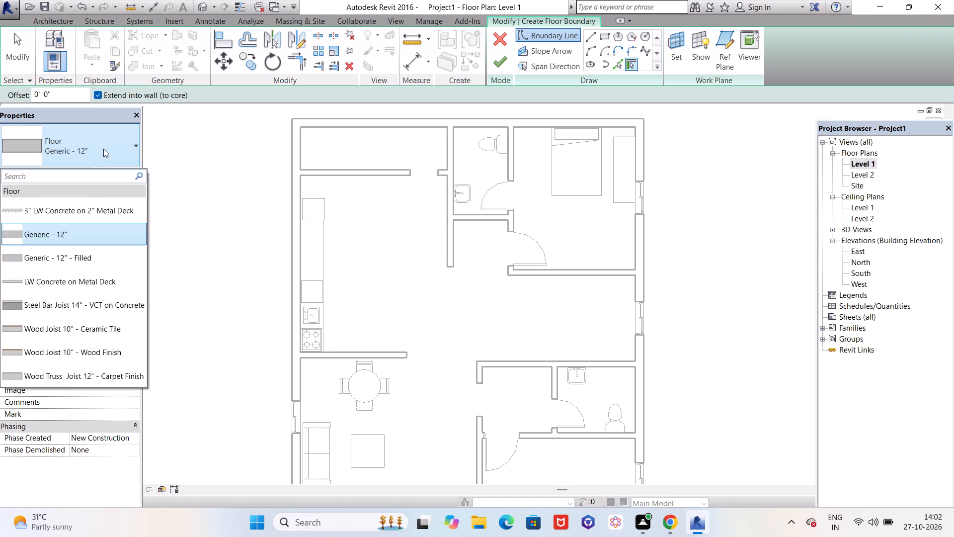
{"action": "left_click", "coordinate": [103, 149]}
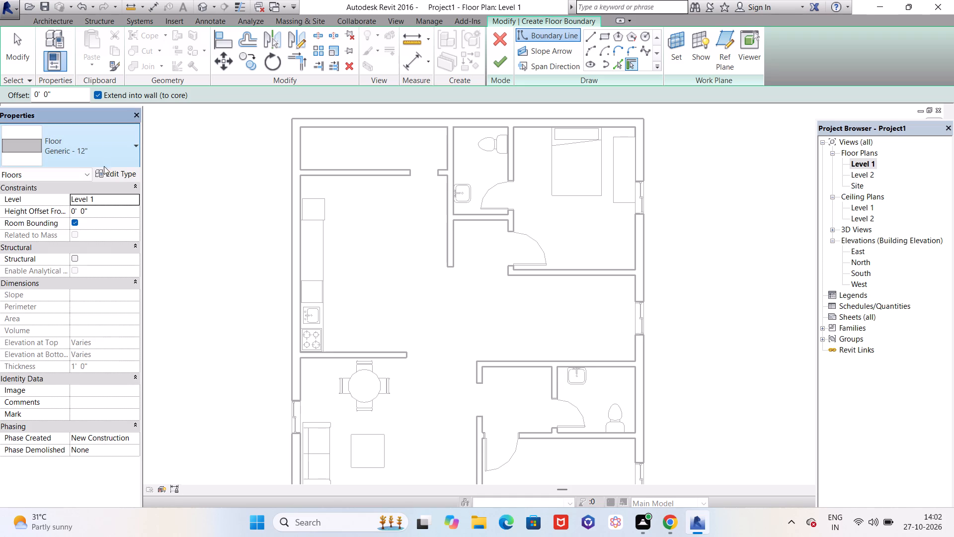
{"action": "left_click", "coordinate": [107, 174]}
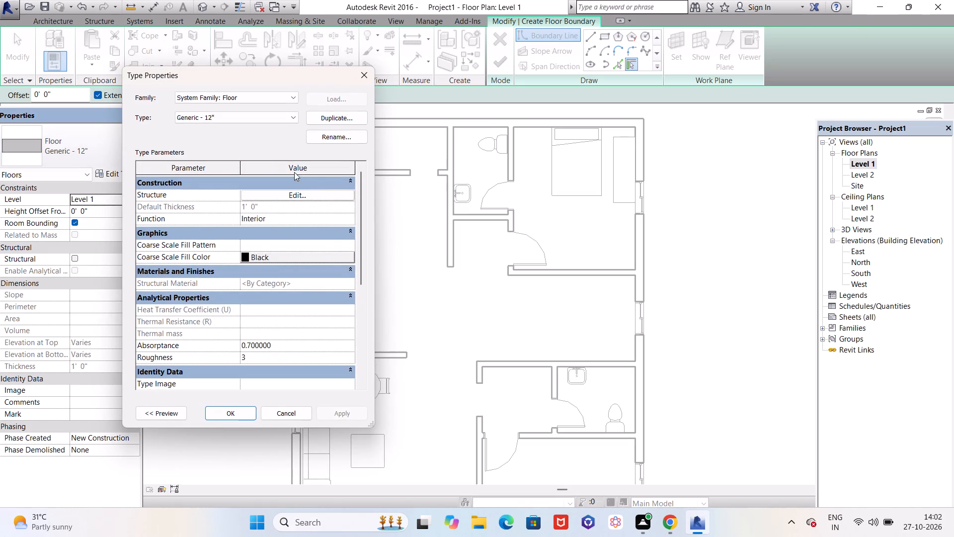
{"action": "left_click", "coordinate": [340, 120]}
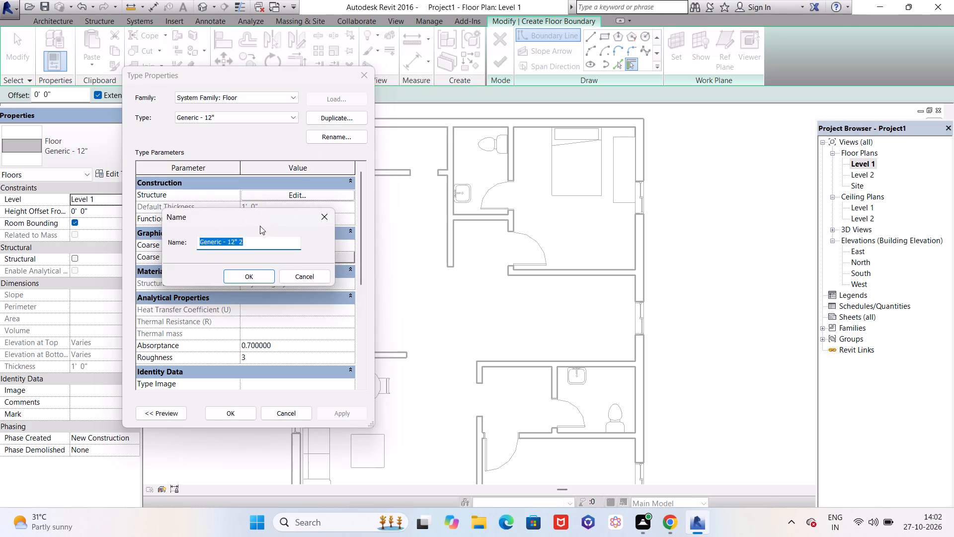
{"action": "left_click", "coordinate": [234, 242]}
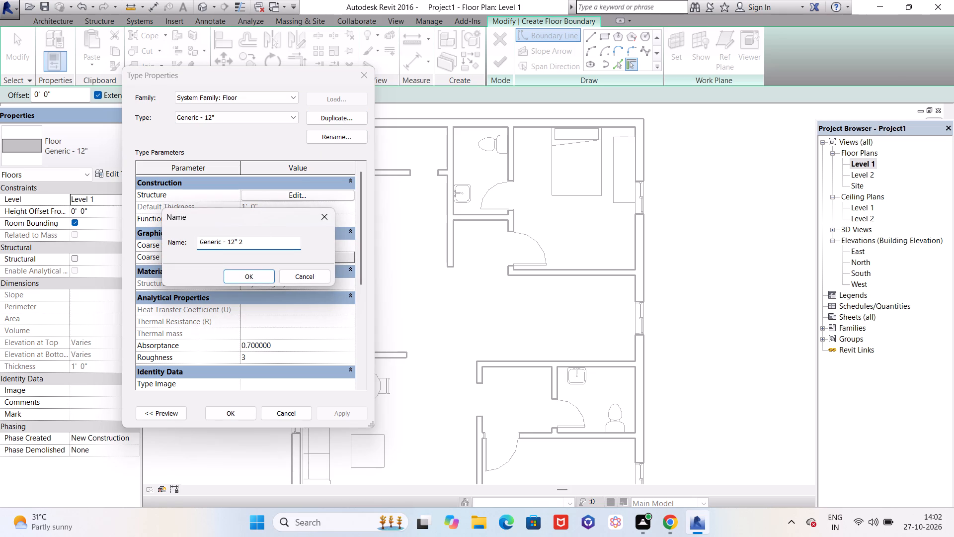
{"action": "key", "text": "BackSpace"}
{"action": "key", "text": "BackSpace"}
{"action": "key", "text": "6"}
{"action": "left_click", "coordinate": [249, 279]}
{"action": "scroll", "coordinate": [251, 252], "scroll_direction": "up", "scroll_amount": 4}
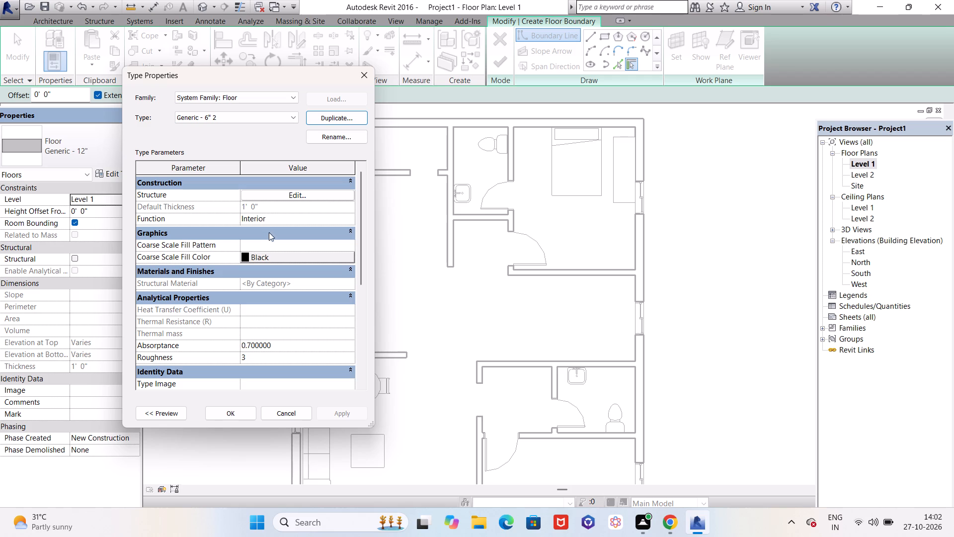
Set the structure layer thickness of the new floor type to 6" and accept the type properties.
{"action": "left_click", "coordinate": [299, 197]}
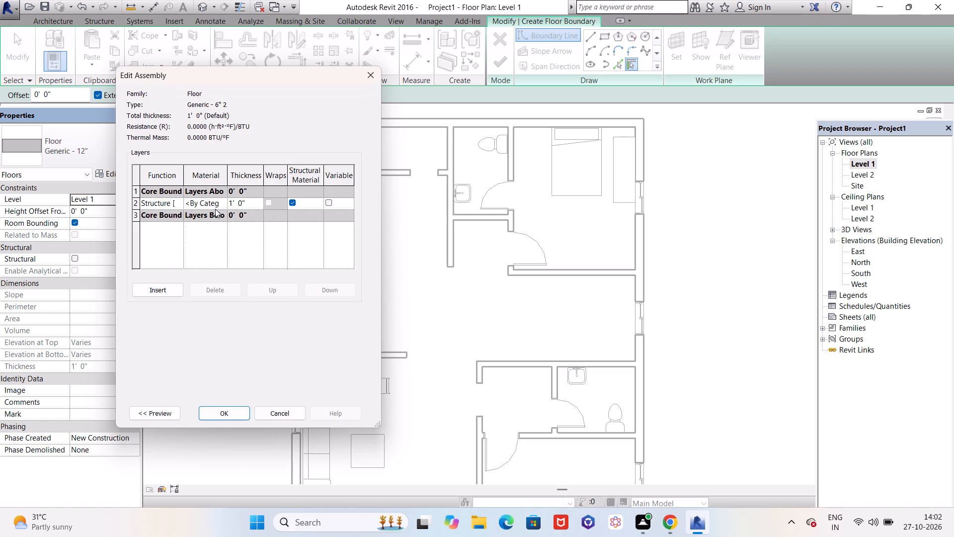
{"action": "double_click", "coordinate": [237, 202]}
{"action": "left_click", "coordinate": [248, 202]}
{"action": "key", "text": "BackSpace"}
{"action": "key", "text": "BackSpace"}
{"action": "key", "text": "BackSpace"}
{"action": "key", "text": "BackSpace"}
{"action": "key", "text": "BackSpace"}
{"action": "key", "text": "BackSpace"}
{"action": "key", "text": "BackSpace"}
{"action": "key", "text": "BackSpace"}
{"action": "key", "text": "BackSpace"}
{"action": "key", "text": "BackSpace"}
{"action": "key", "text": "BackSpace"}
{"action": "type", "text": "6\""}
{"action": "key", "text": "Return"}
{"action": "left_click", "coordinate": [236, 416]}
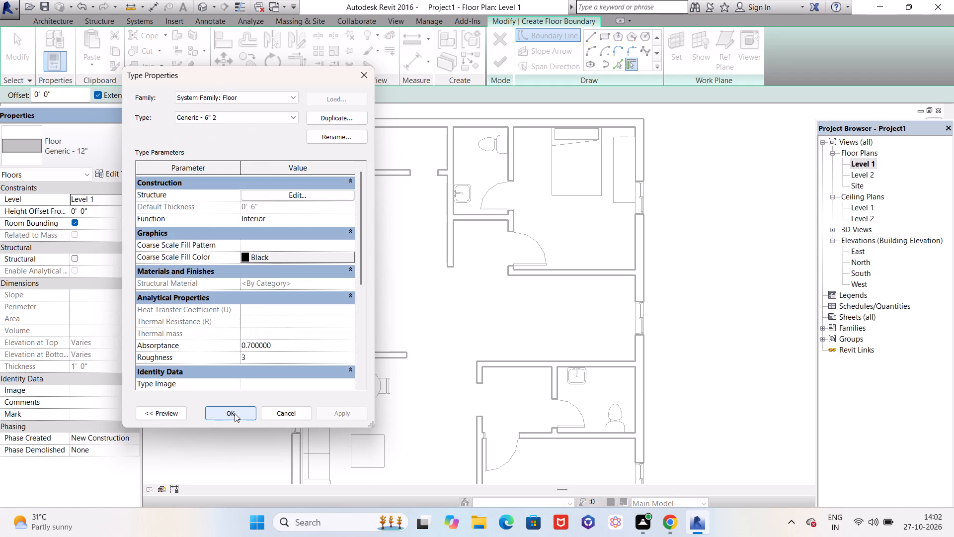
{"action": "left_click", "coordinate": [235, 413]}
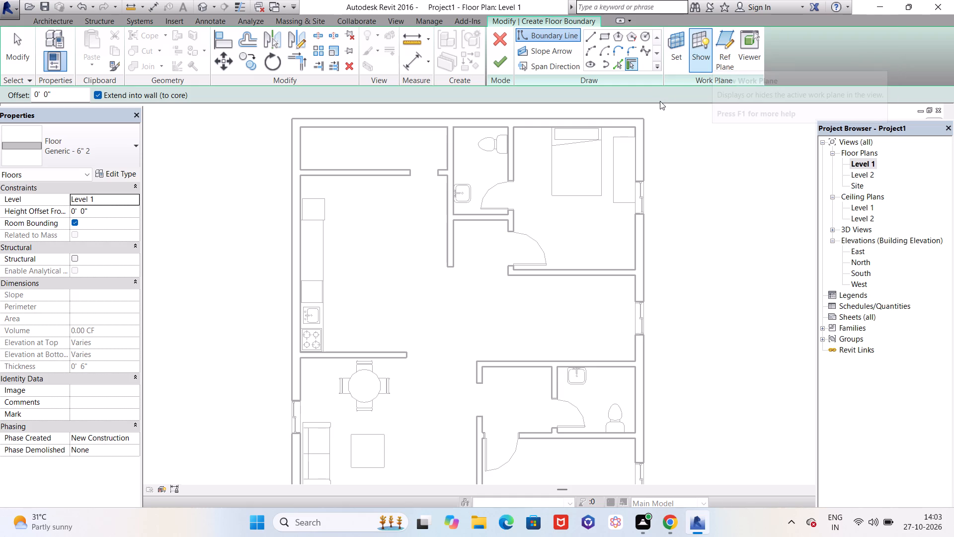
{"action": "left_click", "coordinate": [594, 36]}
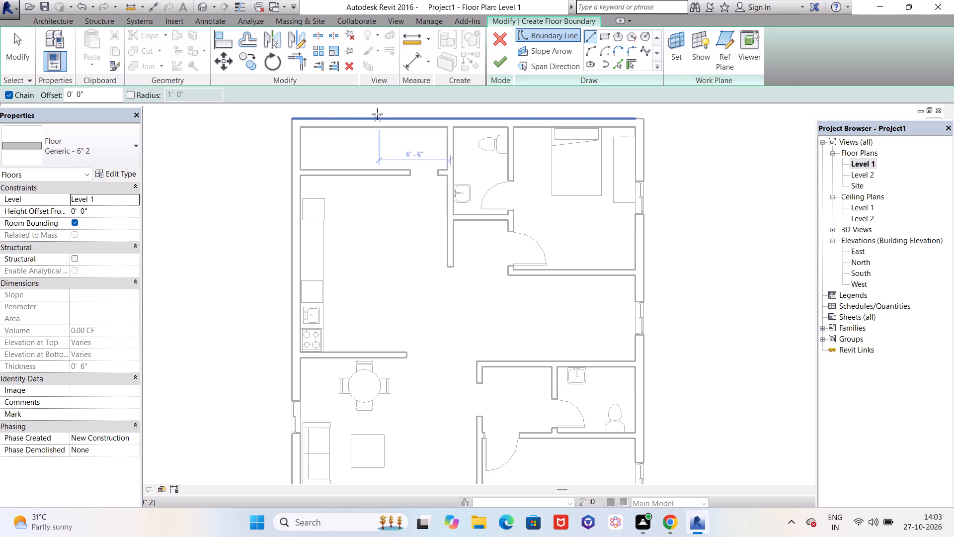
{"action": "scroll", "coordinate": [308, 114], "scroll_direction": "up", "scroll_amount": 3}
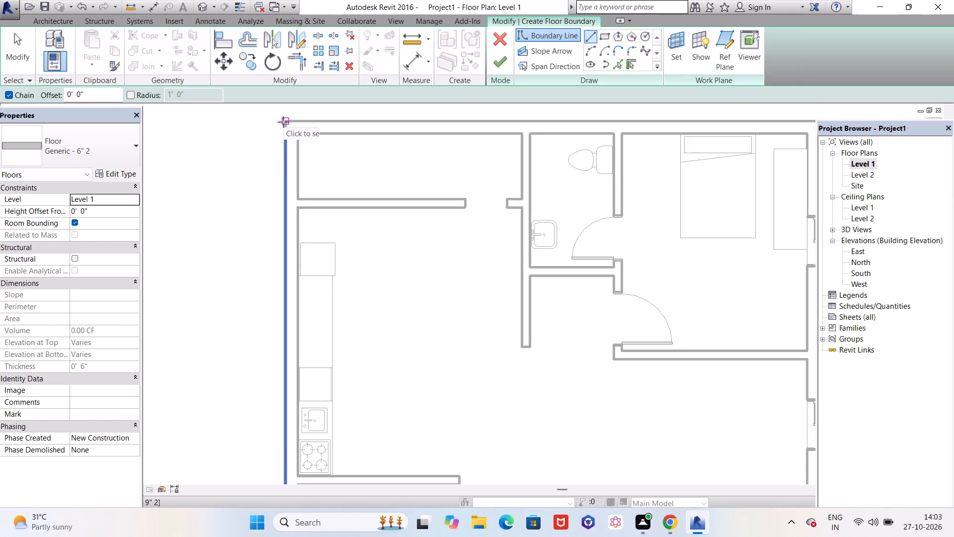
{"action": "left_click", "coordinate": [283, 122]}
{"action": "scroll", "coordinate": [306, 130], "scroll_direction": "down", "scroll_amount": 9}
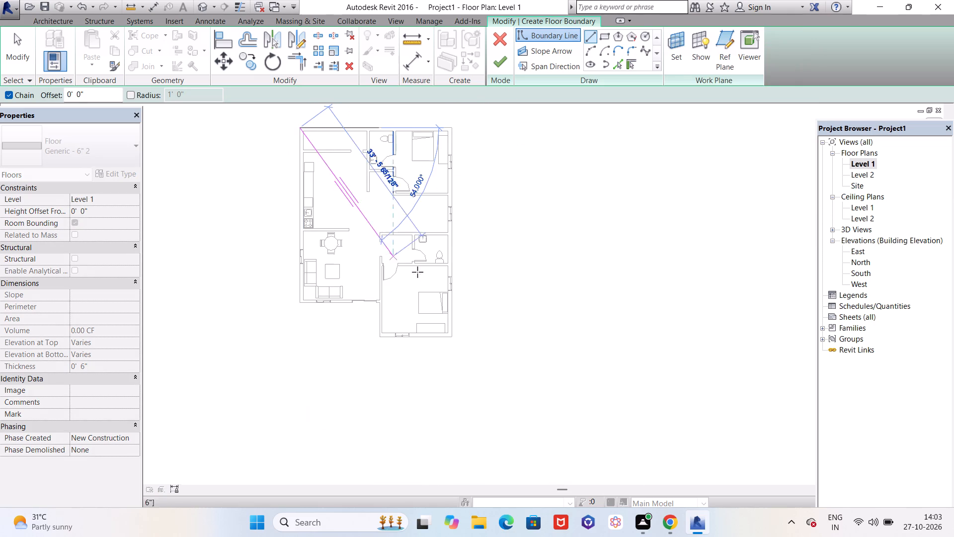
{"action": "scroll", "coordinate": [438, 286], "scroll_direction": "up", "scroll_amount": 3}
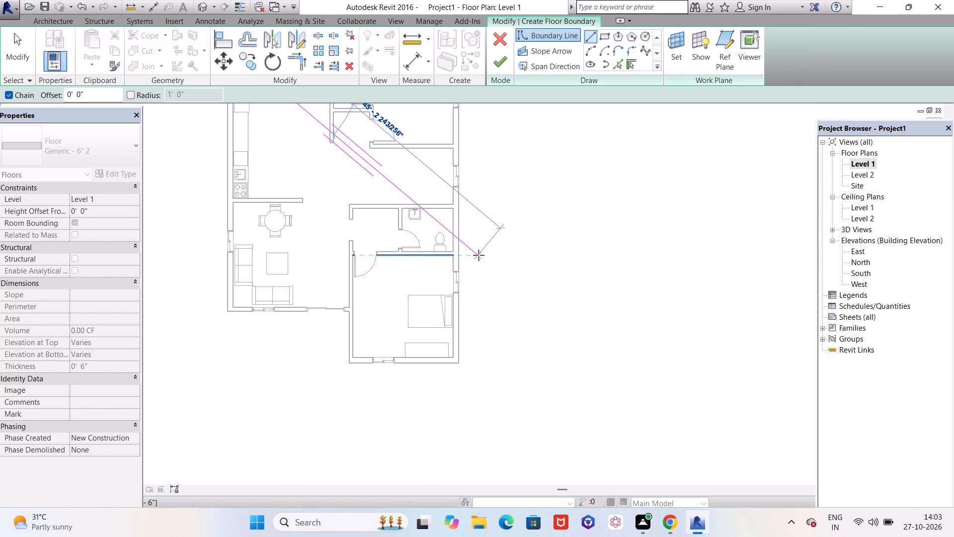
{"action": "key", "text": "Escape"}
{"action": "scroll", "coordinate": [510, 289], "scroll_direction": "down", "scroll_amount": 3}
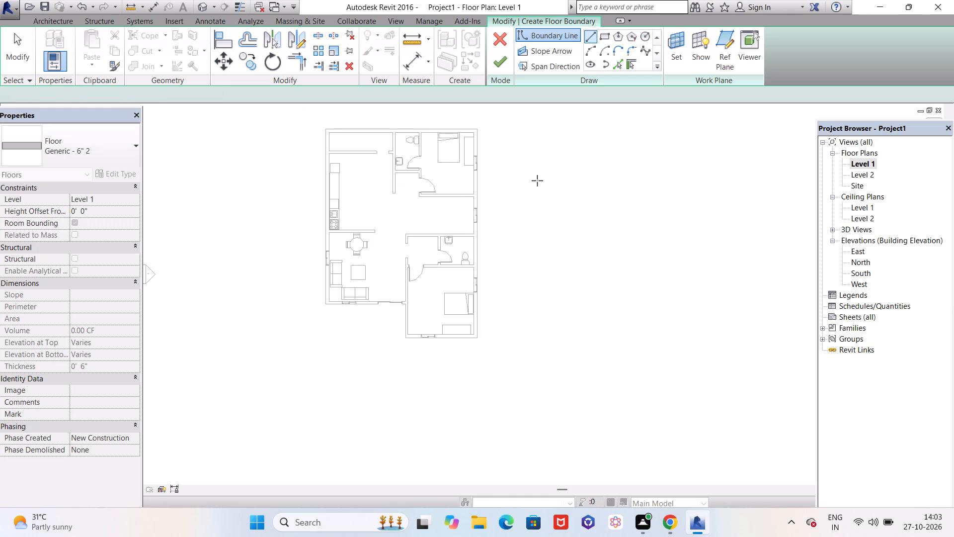
Sketch a rectangular floor boundary about 36'-10" deep from the house's northwest outer corner to the east wall's outer face, level with the living room's south face.
{"action": "left_click", "coordinate": [602, 37]}
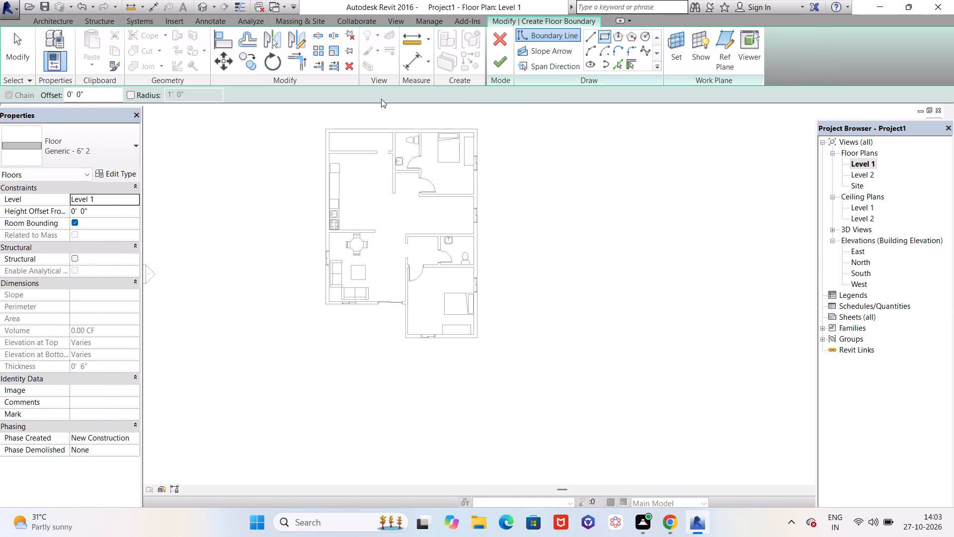
{"action": "scroll", "coordinate": [365, 107], "scroll_direction": "up", "scroll_amount": 3}
{"action": "left_click", "coordinate": [309, 139]}
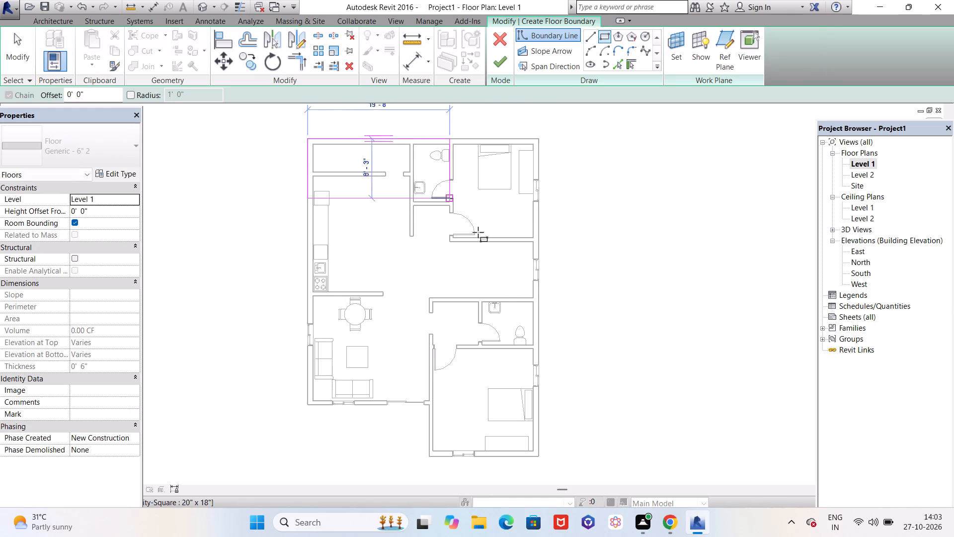
{"action": "scroll", "coordinate": [536, 386], "scroll_direction": "up", "scroll_amount": 3}
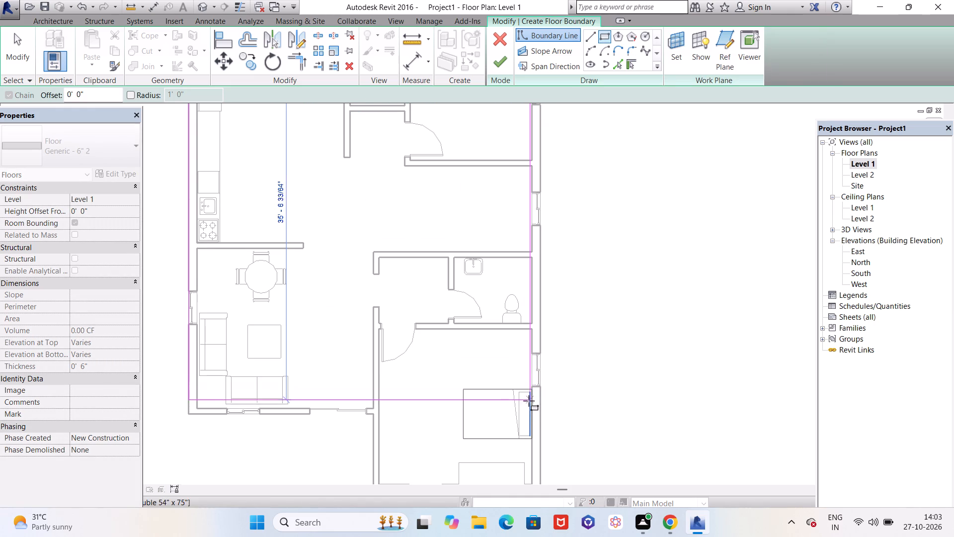
{"action": "scroll", "coordinate": [527, 410], "scroll_direction": "up", "scroll_amount": 4}
{"action": "scroll", "coordinate": [527, 410], "scroll_direction": "down", "scroll_amount": 3}
{"action": "middle_click_drag", "start_coordinate": [527, 410], "coordinate": [543, 391]}
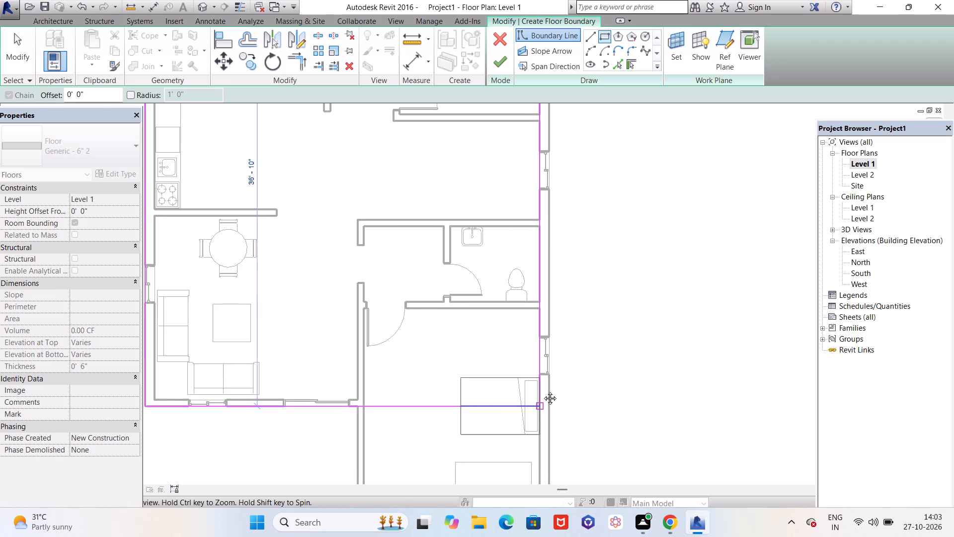
{"action": "middle_click_drag", "start_coordinate": [543, 391], "coordinate": [680, 325]}
{"action": "scroll", "coordinate": [680, 325], "scroll_direction": "up", "scroll_amount": 2}
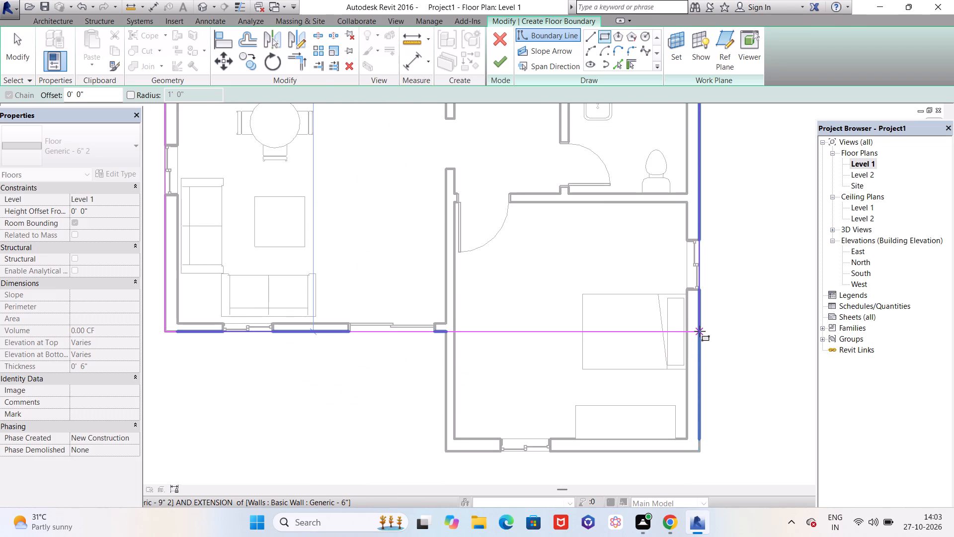
{"action": "left_click", "coordinate": [700, 331]}
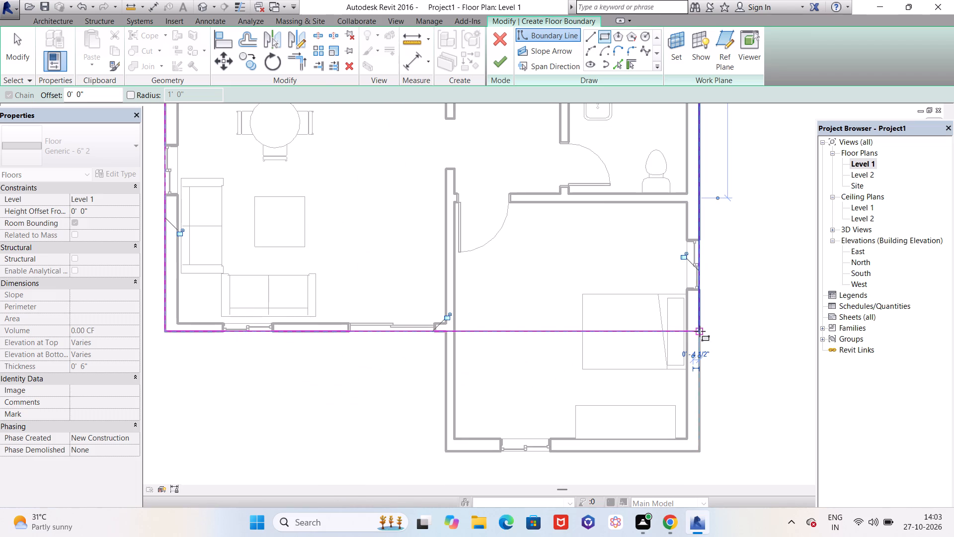
Sketch a second boundary rectangle about 7'-2" deep around the projecting southern bedroom, from the living room's southeast outer corner to the house's southeast corner.
{"action": "scroll", "coordinate": [494, 286], "scroll_direction": "down", "scroll_amount": 2}
{"action": "middle_click_drag", "start_coordinate": [492, 283], "coordinate": [514, 200]}
{"action": "scroll", "coordinate": [480, 236], "scroll_direction": "up", "scroll_amount": 9}
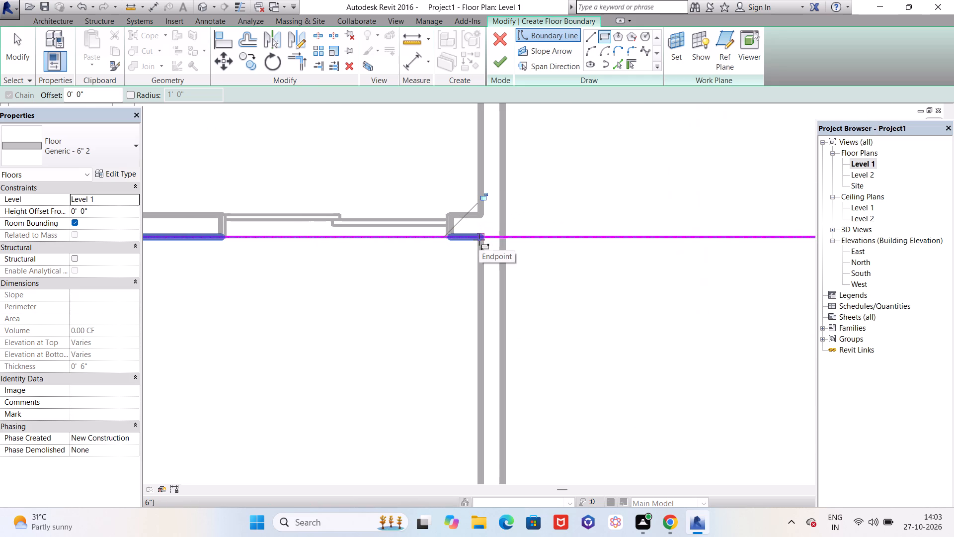
{"action": "left_click", "coordinate": [479, 240]}
{"action": "scroll", "coordinate": [476, 239], "scroll_direction": "down", "scroll_amount": 8}
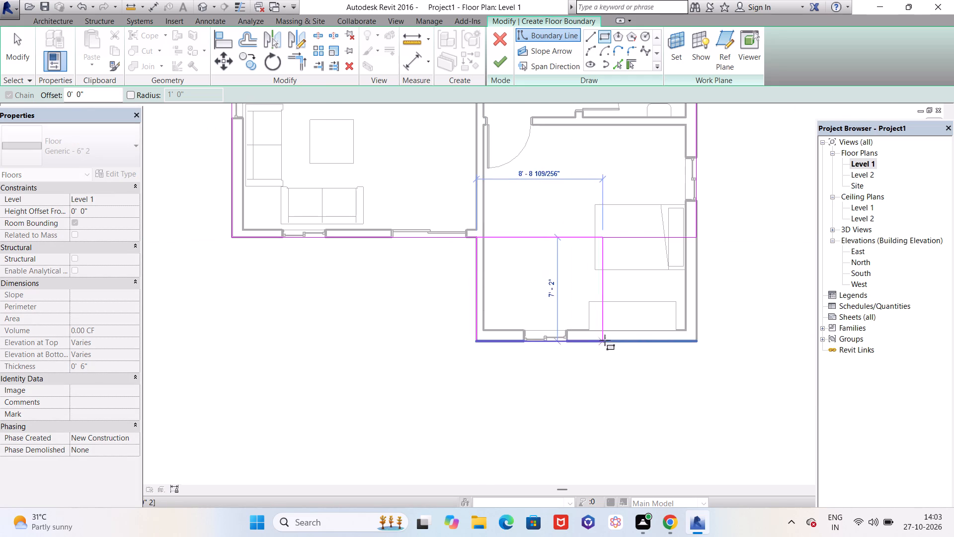
{"action": "scroll", "coordinate": [666, 341], "scroll_direction": "up", "scroll_amount": 4}
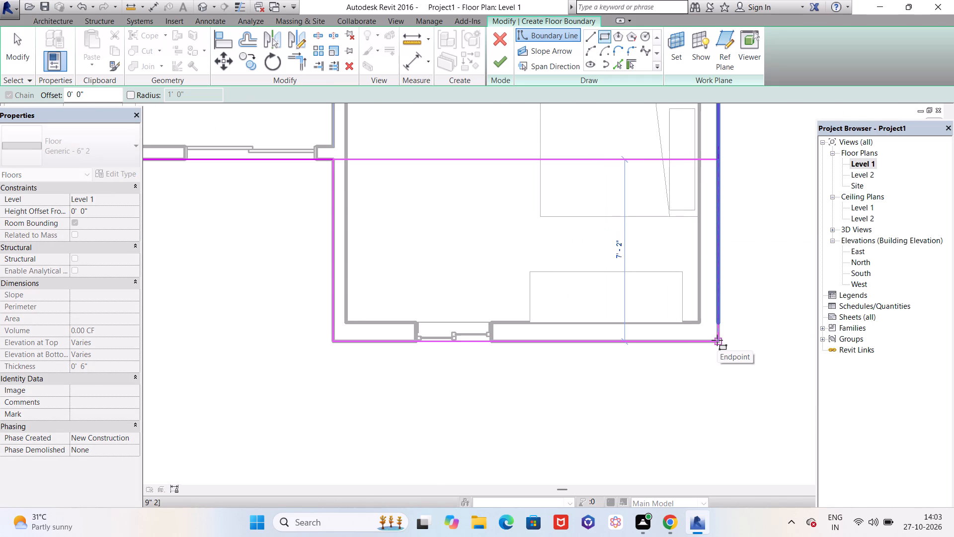
{"action": "left_click", "coordinate": [717, 340]}
{"action": "scroll", "coordinate": [512, 356], "scroll_direction": "down", "scroll_amount": 2}
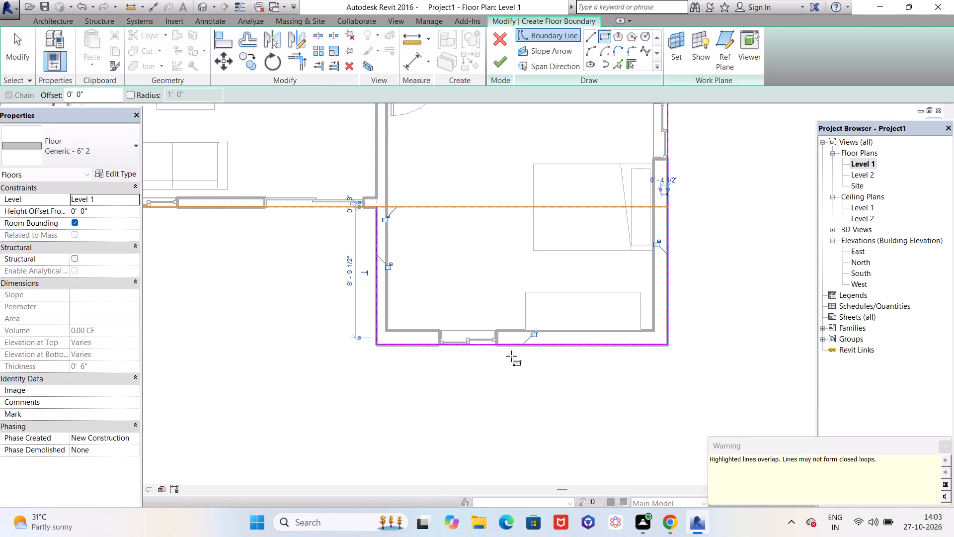
{"action": "scroll", "coordinate": [511, 355], "scroll_direction": "down", "scroll_amount": 5}
{"action": "key", "text": "Escape"}
{"action": "scroll", "coordinate": [454, 290], "scroll_direction": "up", "scroll_amount": 2}
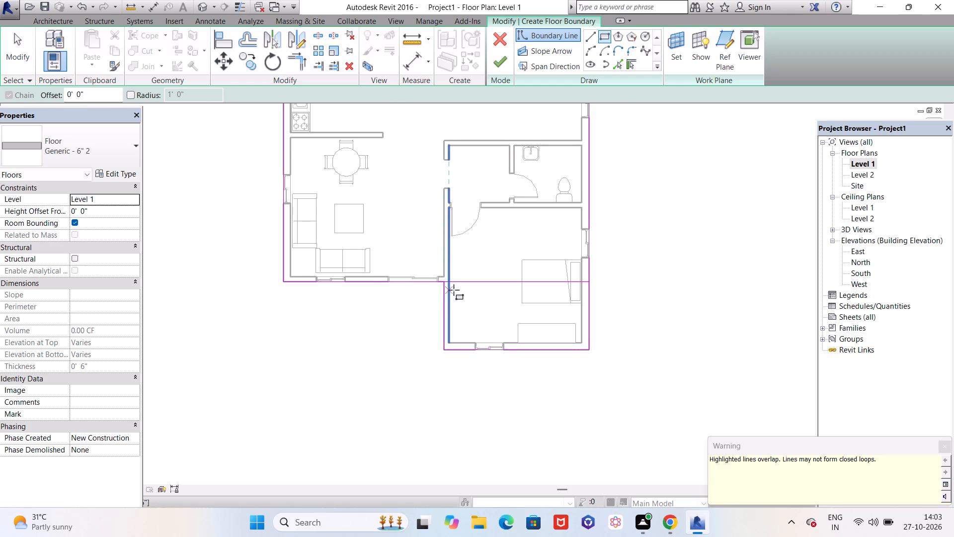
{"action": "scroll", "coordinate": [454, 290], "scroll_direction": "up", "scroll_amount": 1}
{"action": "key", "text": "Escape"}
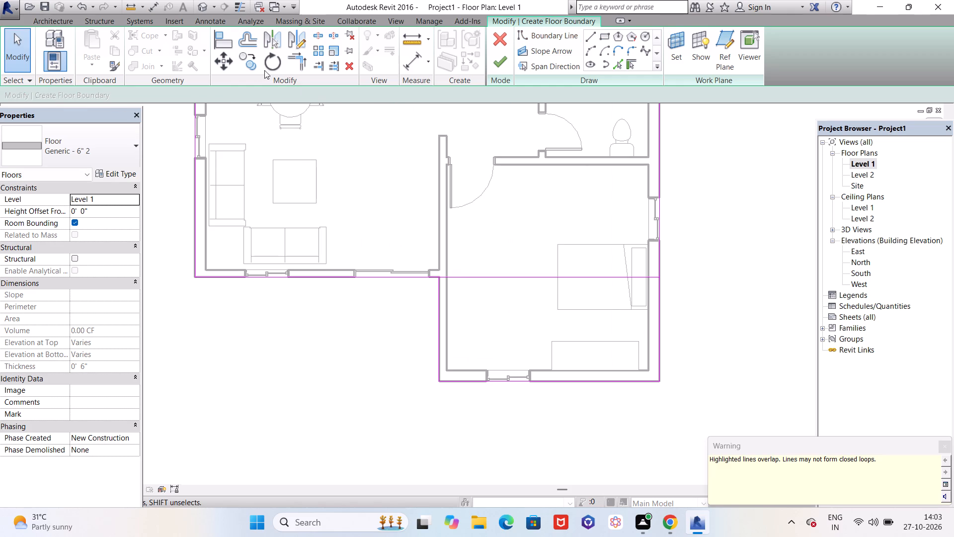
Trim the living room's south boundary line and the southern bedroom's west boundary line to a corner at the living room's southeast outer corner.
{"action": "left_click", "coordinate": [295, 64]}
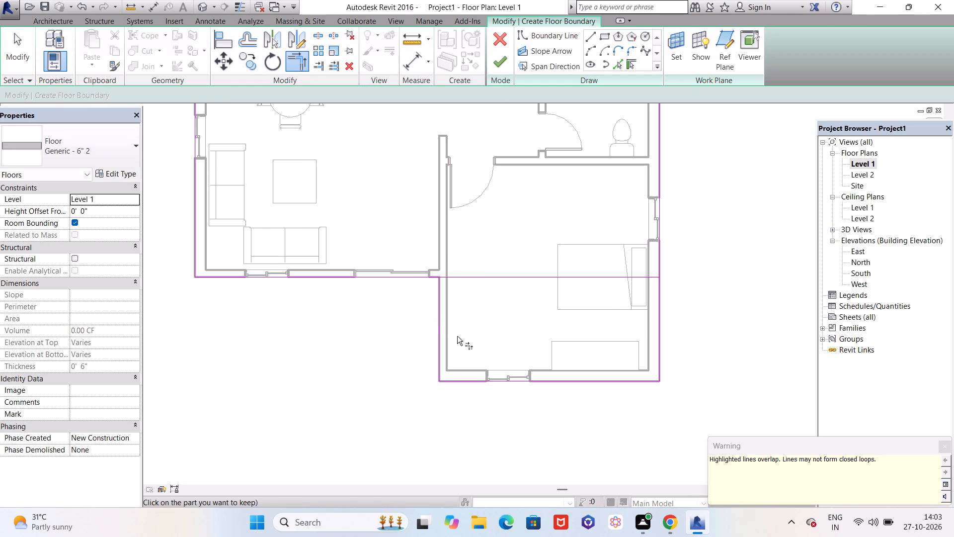
{"action": "scroll", "coordinate": [462, 339], "scroll_direction": "up", "scroll_amount": 4}
{"action": "left_click", "coordinate": [427, 268]}
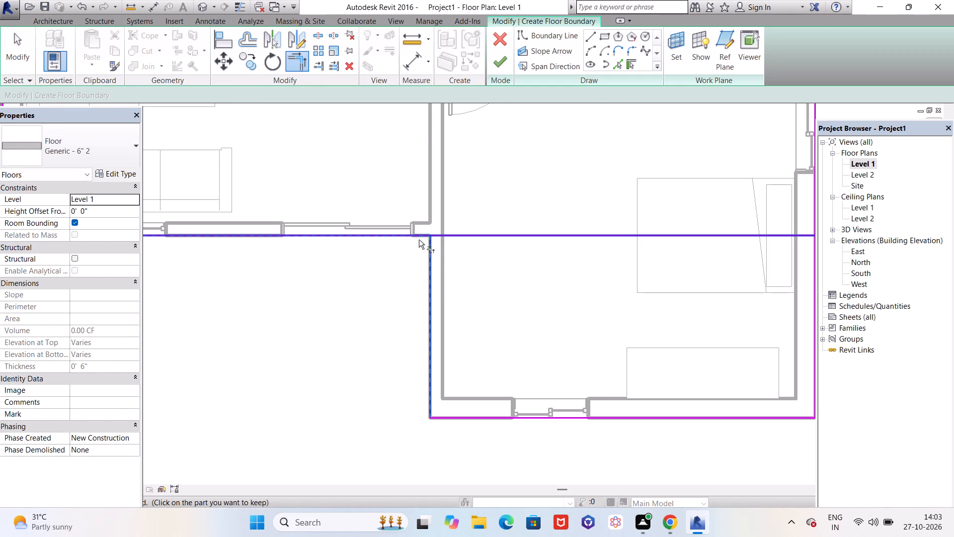
{"action": "left_click", "coordinate": [411, 235]}
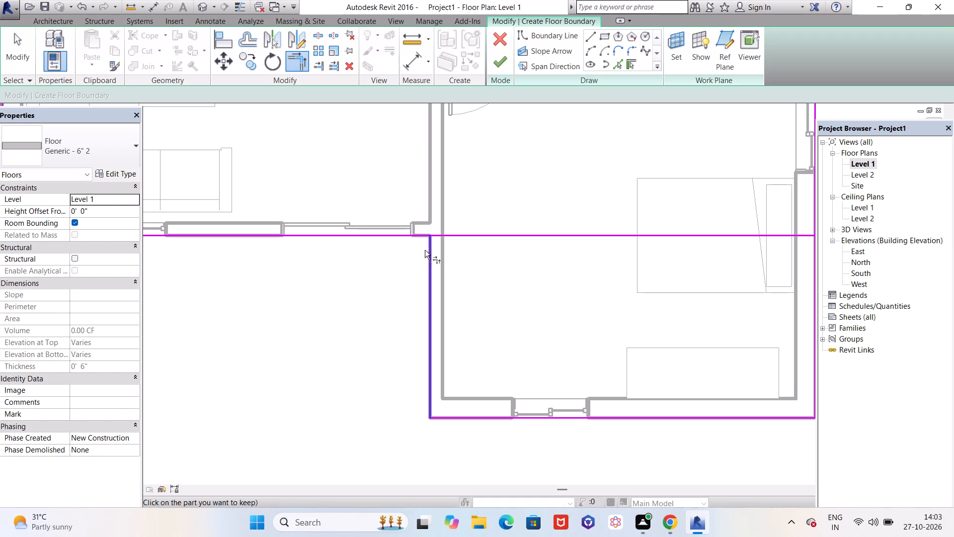
{"action": "left_click", "coordinate": [429, 258]}
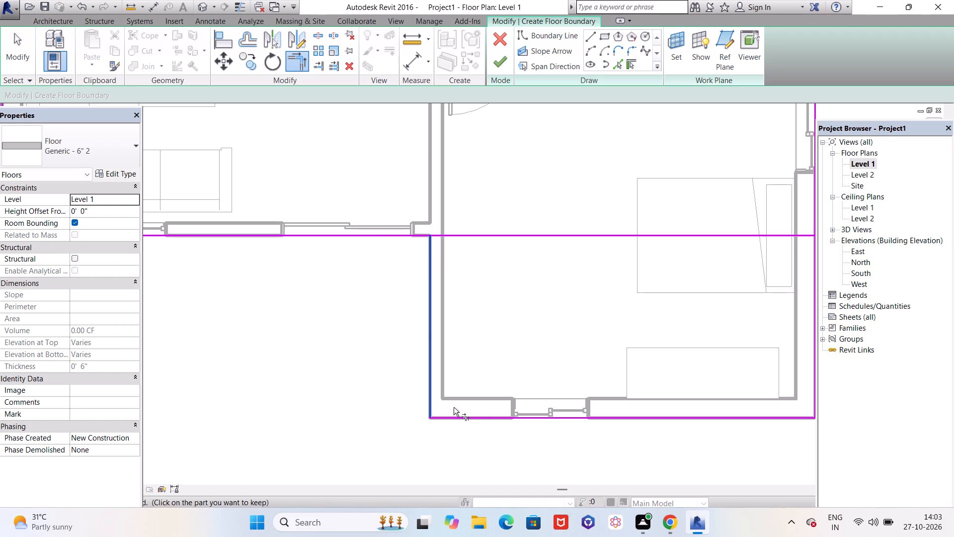
{"action": "key", "text": "Escape"}
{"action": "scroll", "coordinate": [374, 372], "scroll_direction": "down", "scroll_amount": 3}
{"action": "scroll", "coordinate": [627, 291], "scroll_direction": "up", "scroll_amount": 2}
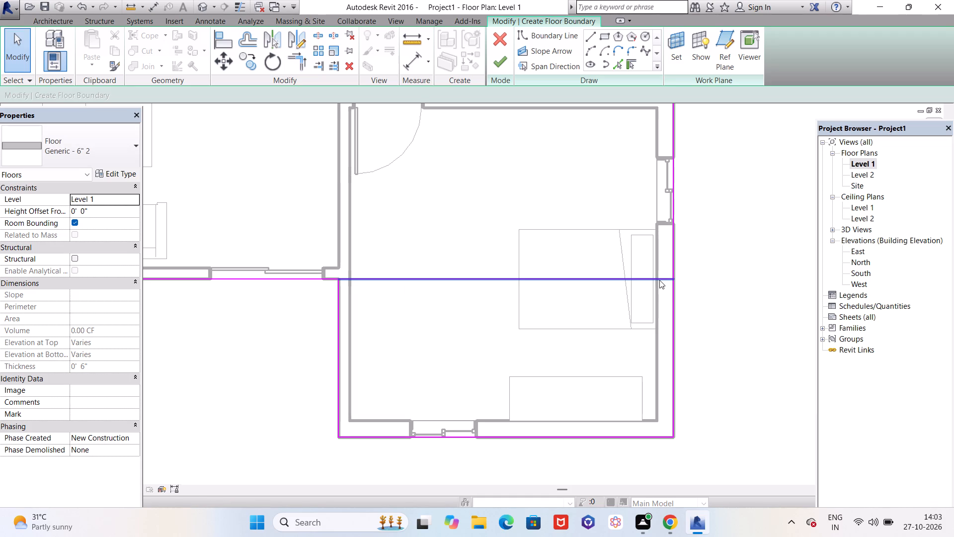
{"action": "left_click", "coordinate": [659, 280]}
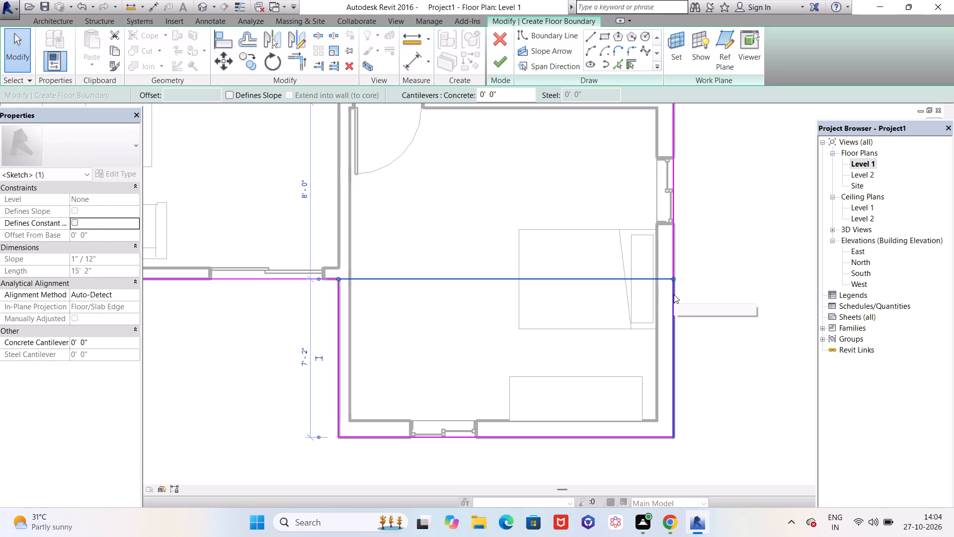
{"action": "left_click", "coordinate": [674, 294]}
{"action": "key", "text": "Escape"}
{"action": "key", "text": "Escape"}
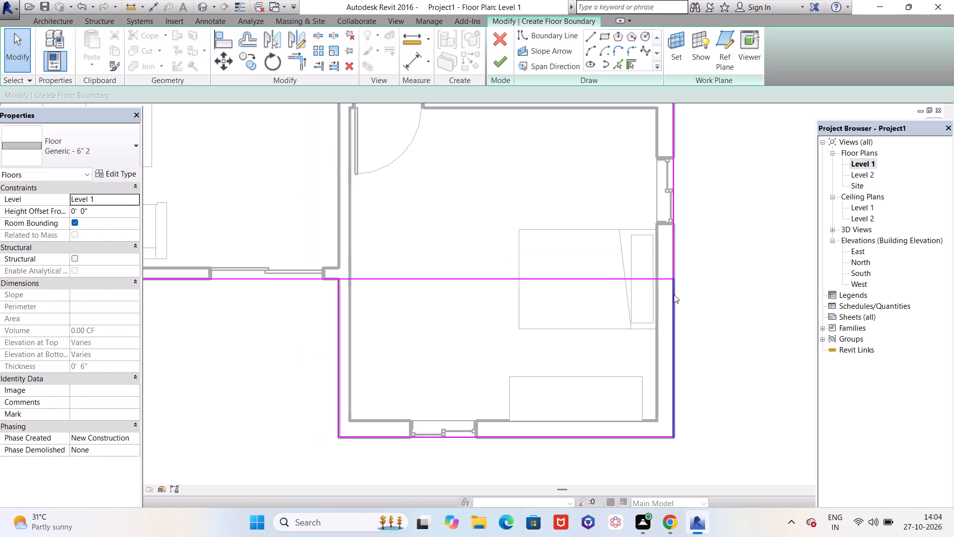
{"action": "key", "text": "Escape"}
Delete the remaining boundary line crossing the southern bedroom from the living room's southeast outer corner to the east wall's outer face.
{"action": "scroll", "coordinate": [626, 357], "scroll_direction": "down", "scroll_amount": 8}
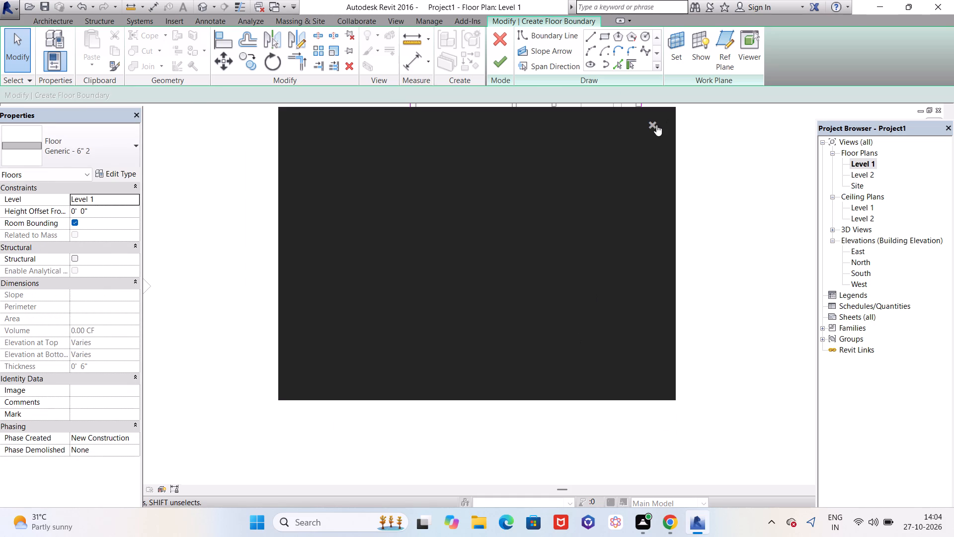
{"action": "left_click", "coordinate": [654, 126]}
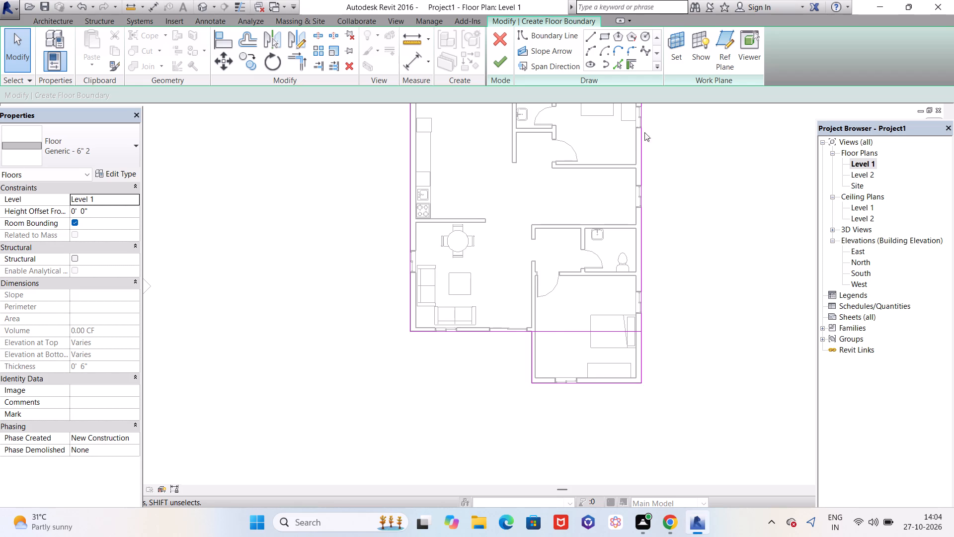
{"action": "scroll", "coordinate": [553, 324], "scroll_direction": "up", "scroll_amount": 4}
{"action": "left_click", "coordinate": [559, 333]}
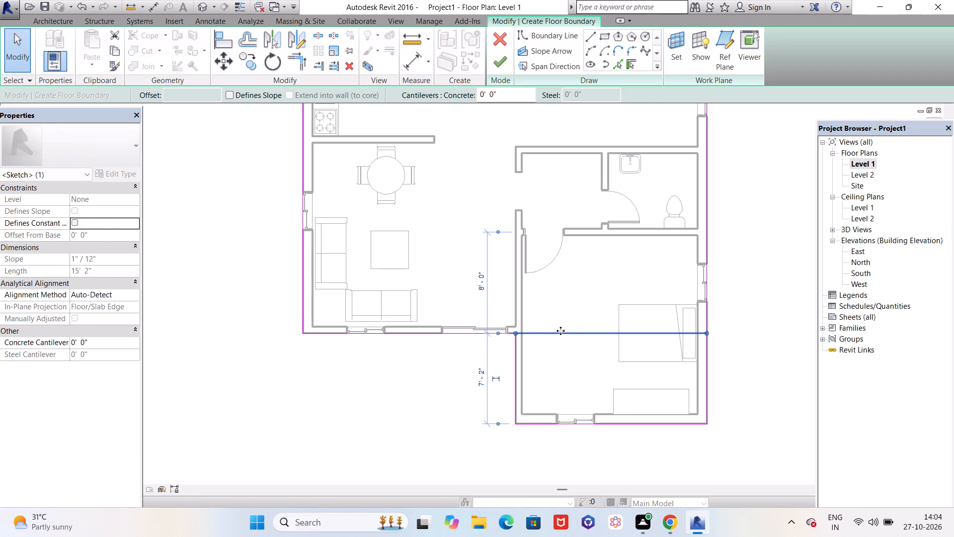
{"action": "key", "text": "Delete"}
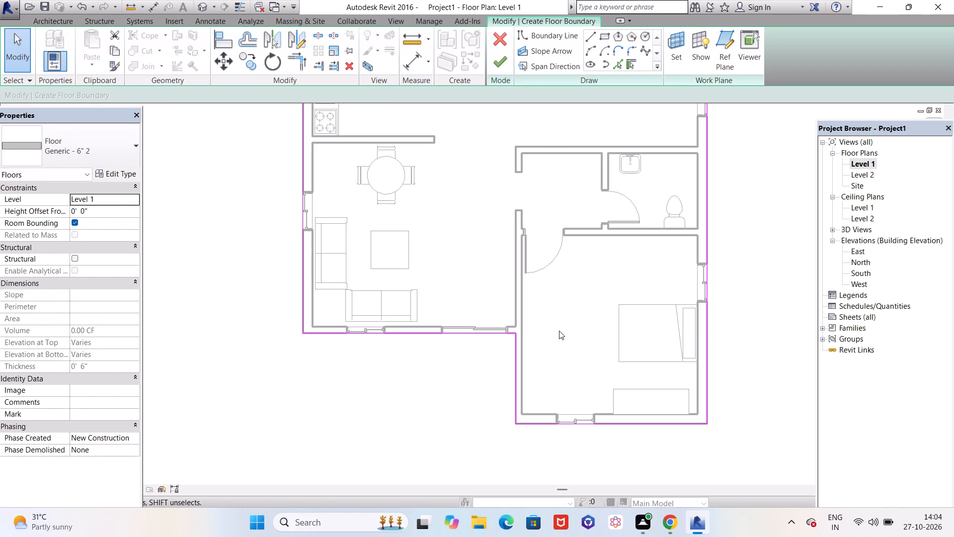
{"action": "scroll", "coordinate": [558, 331], "scroll_direction": "down", "scroll_amount": 8}
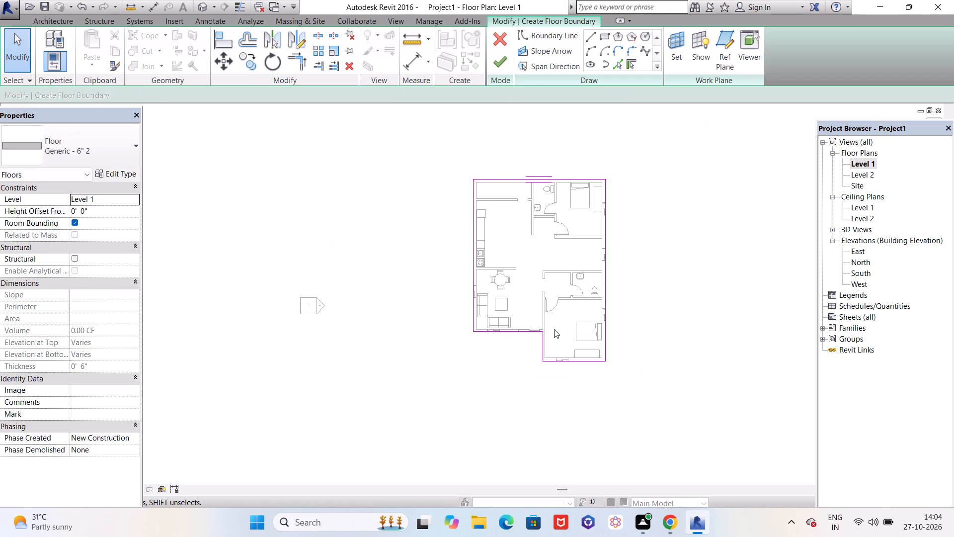
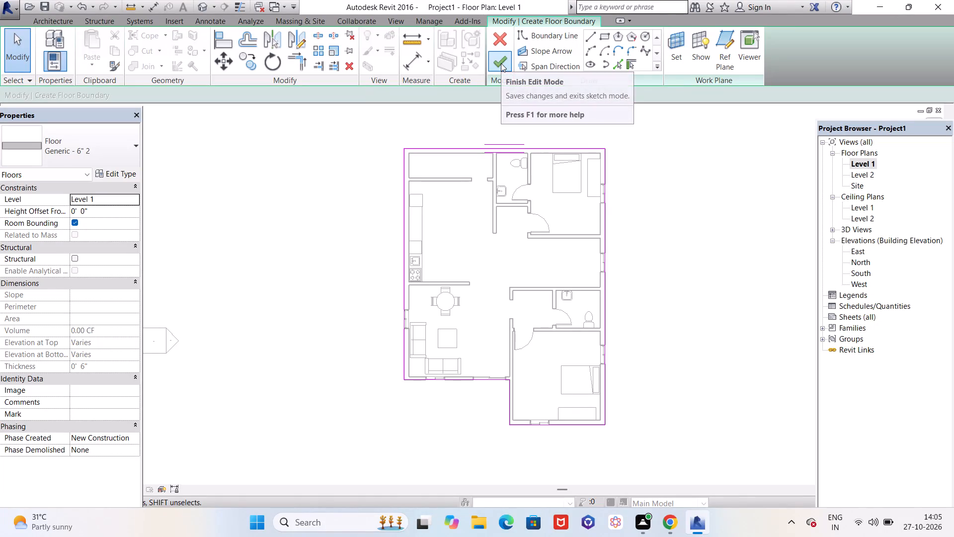
Finish the floor boundary sketch to create the 6" generic floor, leaving it unselected.
{"action": "left_click", "coordinate": [501, 63]}
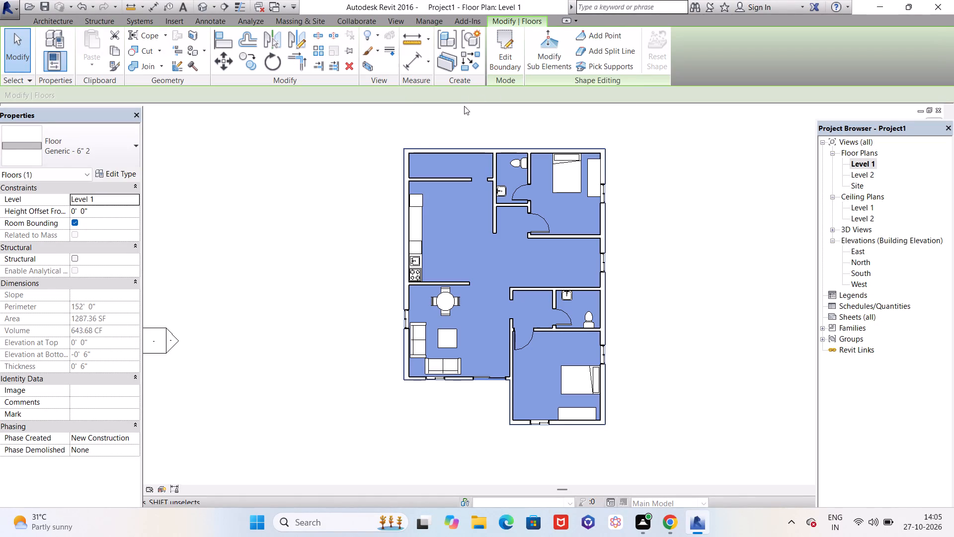
{"action": "left_click", "coordinate": [244, 221]}
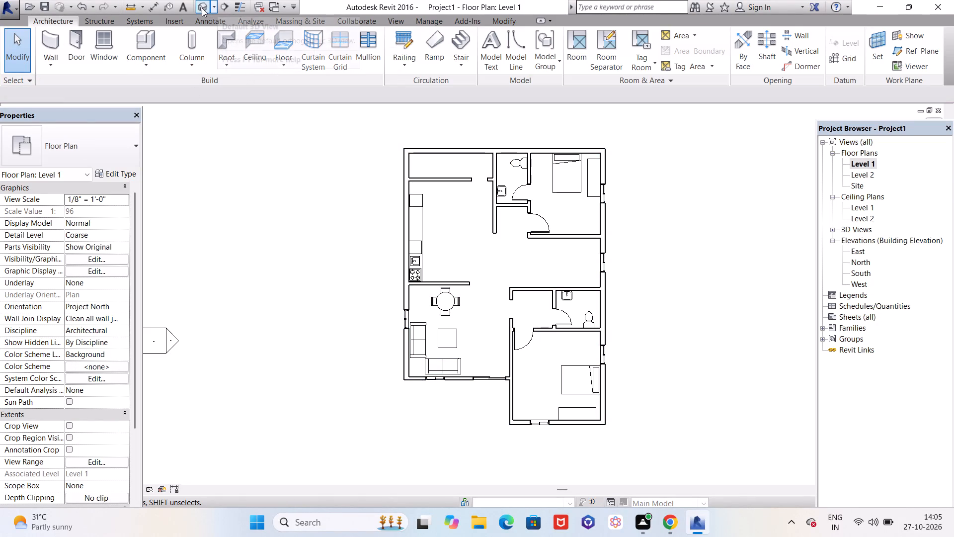
Open the default 3D view and examine the floor slab's edge along the exterior walls and its surface inside the rooms.
{"action": "left_click", "coordinate": [202, 8]}
{"action": "scroll", "coordinate": [395, 211], "scroll_direction": "down", "scroll_amount": 3}
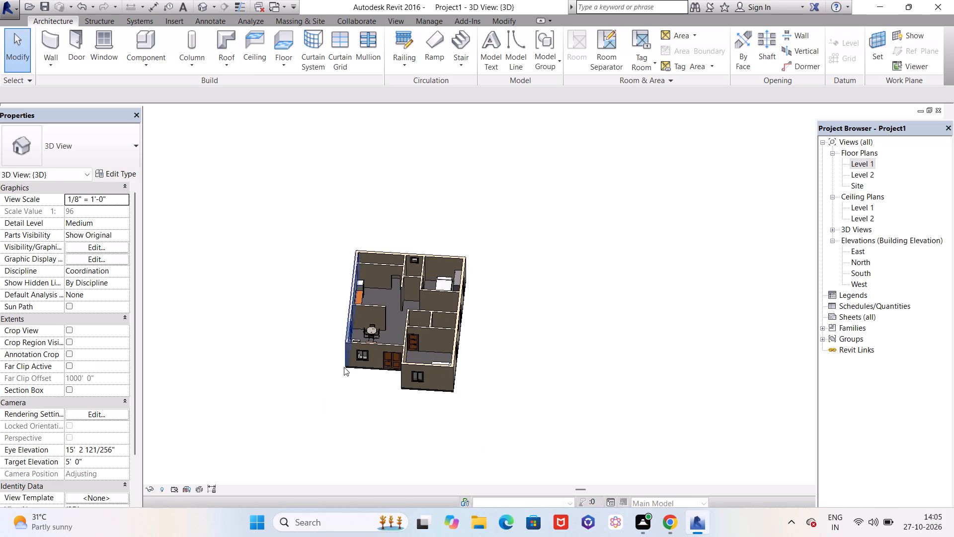
{"action": "scroll", "coordinate": [348, 397], "scroll_direction": "up", "scroll_amount": 4}
{"action": "middle_click_drag", "start_coordinate": [397, 264], "coordinate": [424, 376], "text": "shift"}
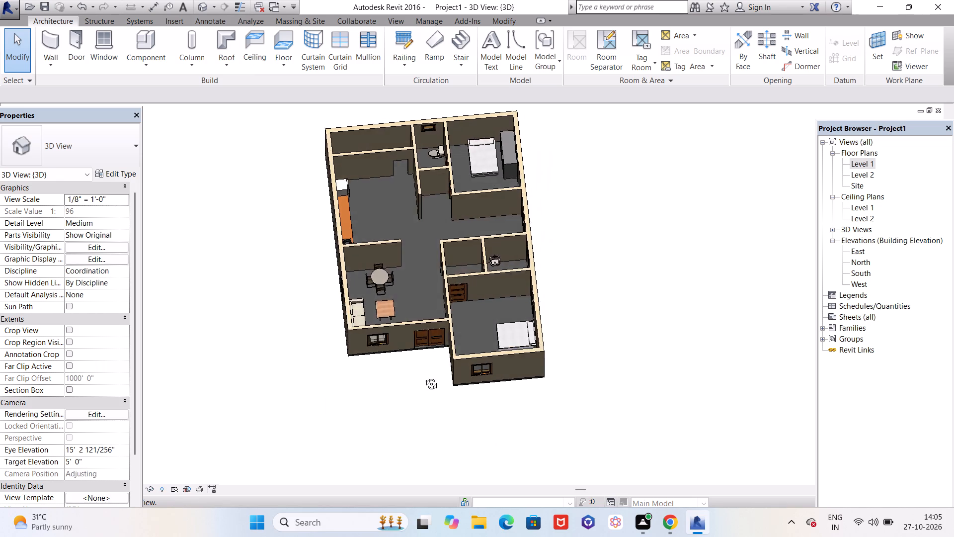
{"action": "middle_click_drag", "start_coordinate": [424, 376], "coordinate": [492, 0], "text": "shift"}
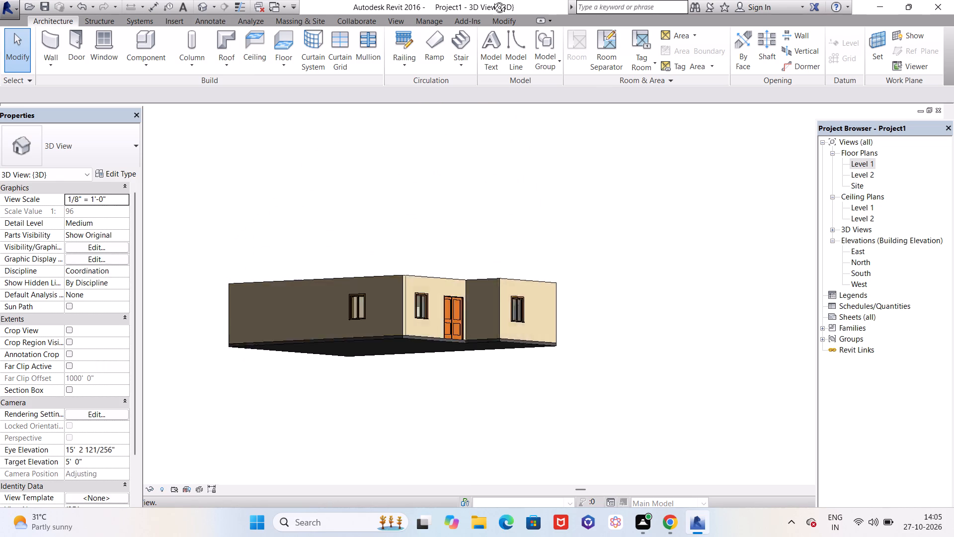
{"action": "middle_click_drag", "start_coordinate": [492, 0], "coordinate": [472, 80], "text": "shift"}
{"action": "scroll", "coordinate": [368, 364], "scroll_direction": "up", "scroll_amount": 10}
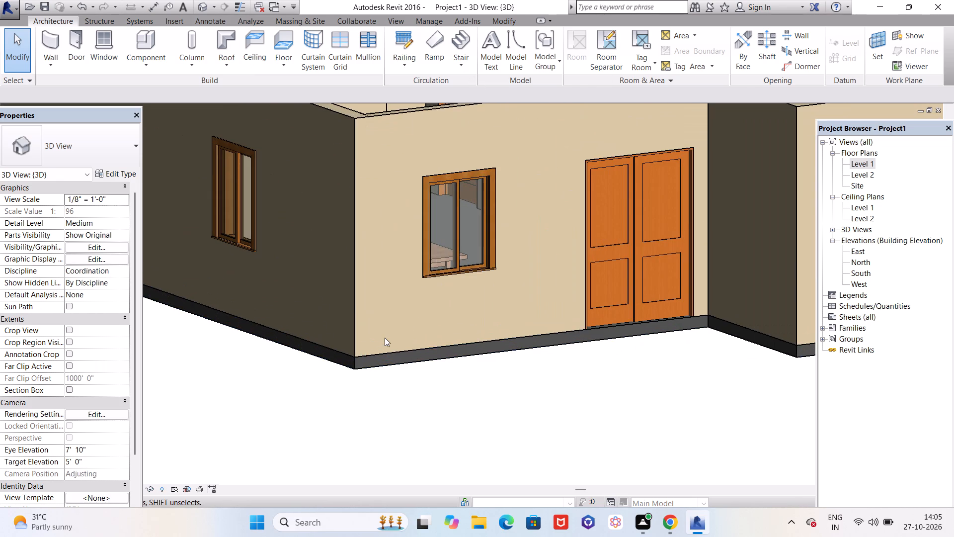
{"action": "scroll", "coordinate": [418, 382], "scroll_direction": "down", "scroll_amount": 8}
{"action": "scroll", "coordinate": [438, 339], "scroll_direction": "up", "scroll_amount": 3}
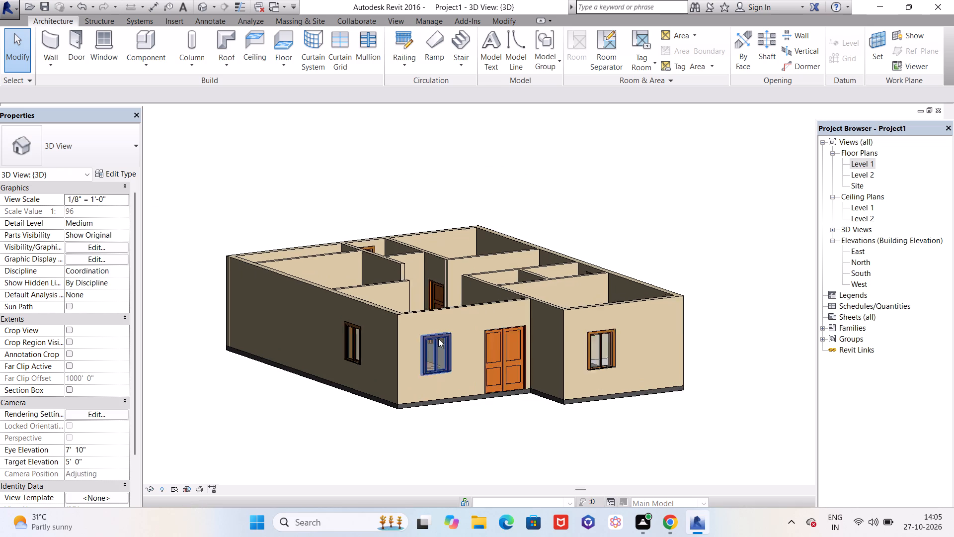
{"action": "scroll", "coordinate": [438, 339], "scroll_direction": "up", "scroll_amount": 2}
{"action": "scroll", "coordinate": [341, 371], "scroll_direction": "up", "scroll_amount": 6}
{"action": "scroll", "coordinate": [390, 362], "scroll_direction": "down", "scroll_amount": 5}
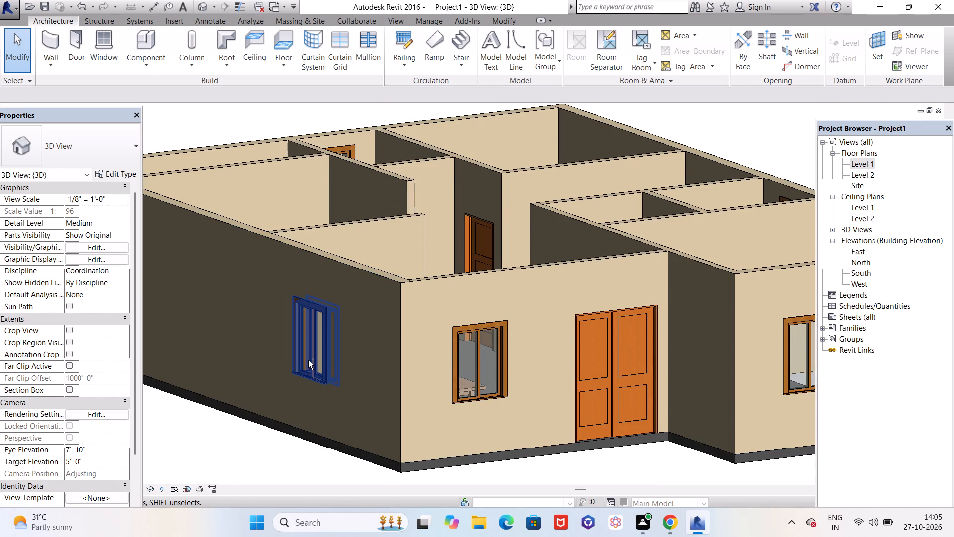
{"action": "middle_click_drag", "start_coordinate": [325, 358], "coordinate": [418, 351], "text": "shift"}
{"action": "scroll", "coordinate": [418, 350], "scroll_direction": "down", "scroll_amount": 4}
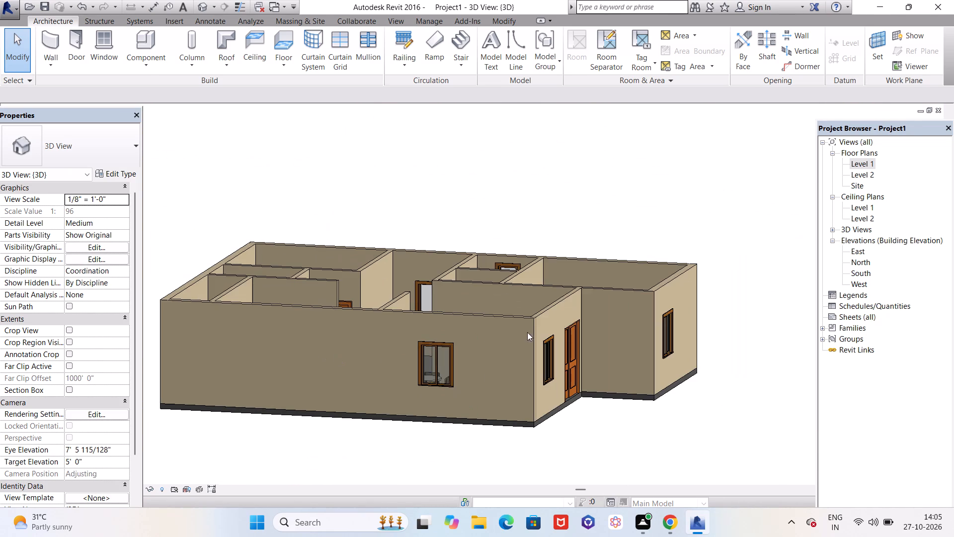
{"action": "middle_click_drag", "start_coordinate": [563, 350], "coordinate": [430, 462], "text": "shift"}
{"action": "middle_click_drag", "start_coordinate": [447, 284], "coordinate": [436, 339], "text": "shift"}
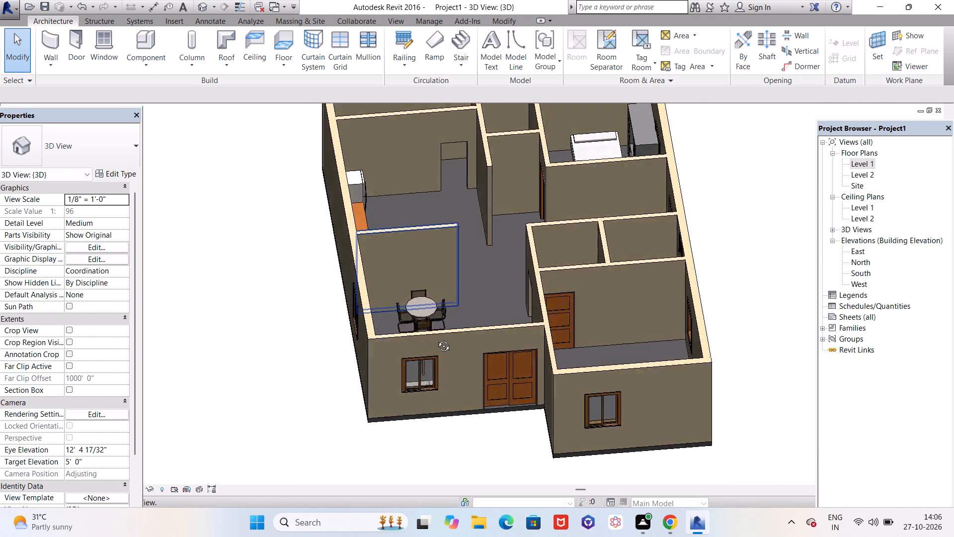
{"action": "middle_click_drag", "start_coordinate": [436, 339], "coordinate": [462, 431], "text": "shift"}
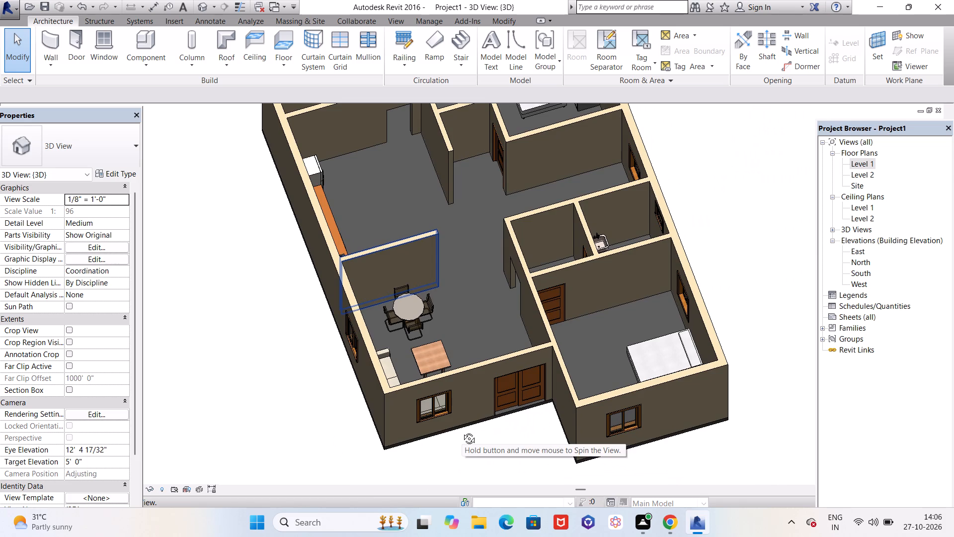
{"action": "middle_click_drag", "start_coordinate": [462, 431], "coordinate": [461, 439], "text": "shift"}
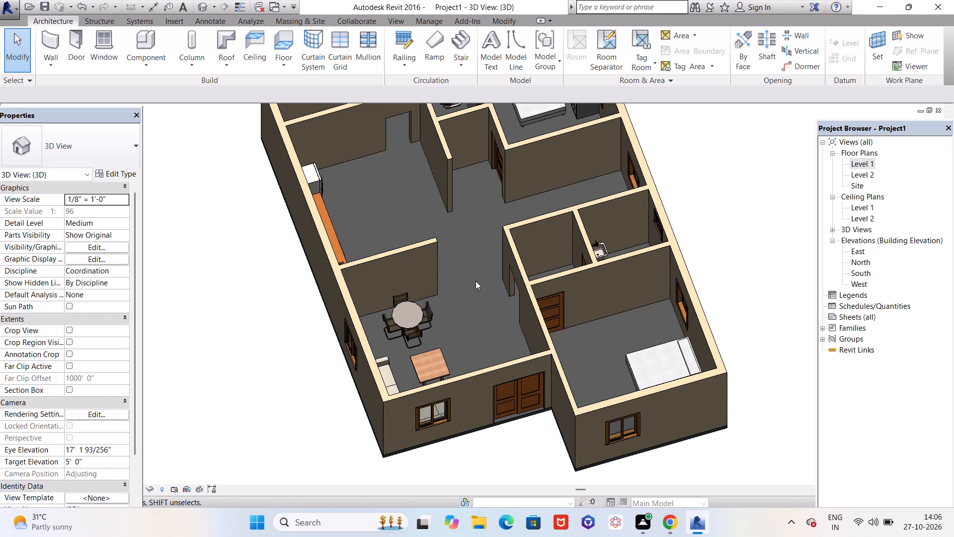
{"action": "scroll", "coordinate": [475, 281], "scroll_direction": "up", "scroll_amount": 3}
{"action": "scroll", "coordinate": [472, 333], "scroll_direction": "down", "scroll_amount": 5}
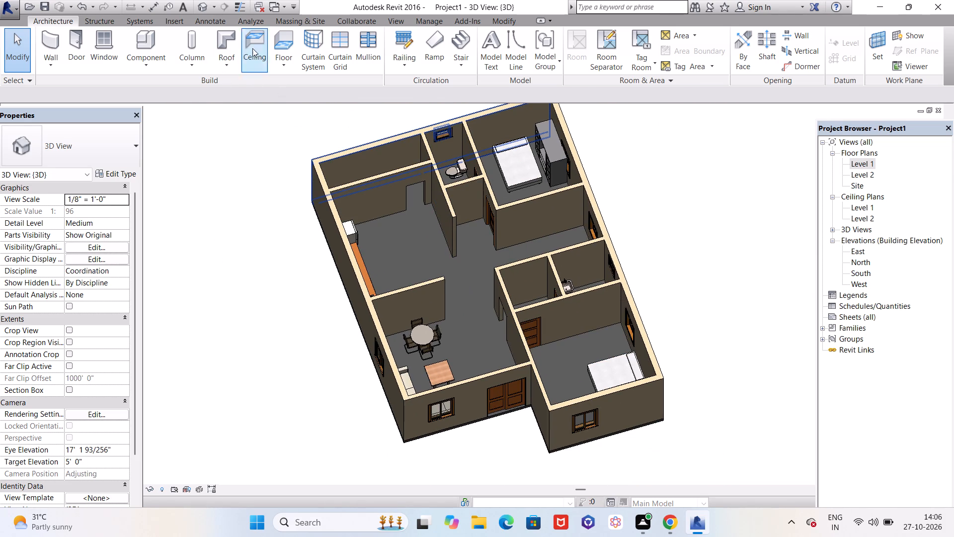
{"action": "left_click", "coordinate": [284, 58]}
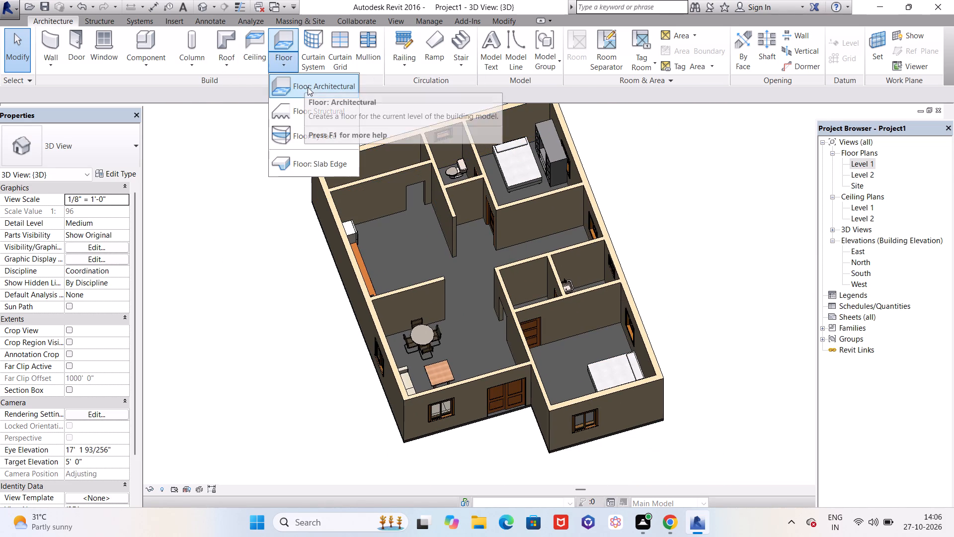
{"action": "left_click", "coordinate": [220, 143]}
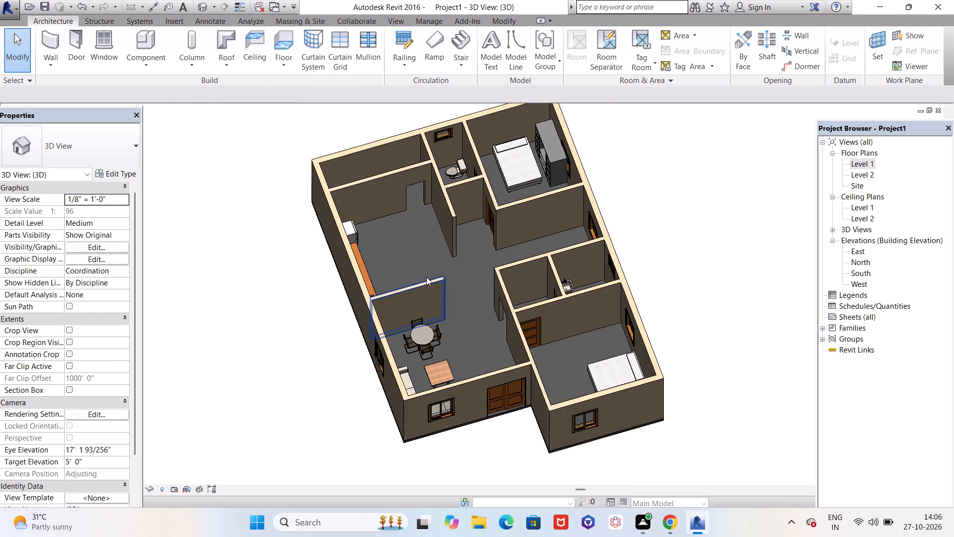
Examine the floor inside the northern bathroom and bedroom, the kitchen, and the living and dining area in 3D.
{"action": "scroll", "coordinate": [420, 277], "scroll_direction": "down", "scroll_amount": 3}
{"action": "scroll", "coordinate": [438, 176], "scroll_direction": "up", "scroll_amount": 10}
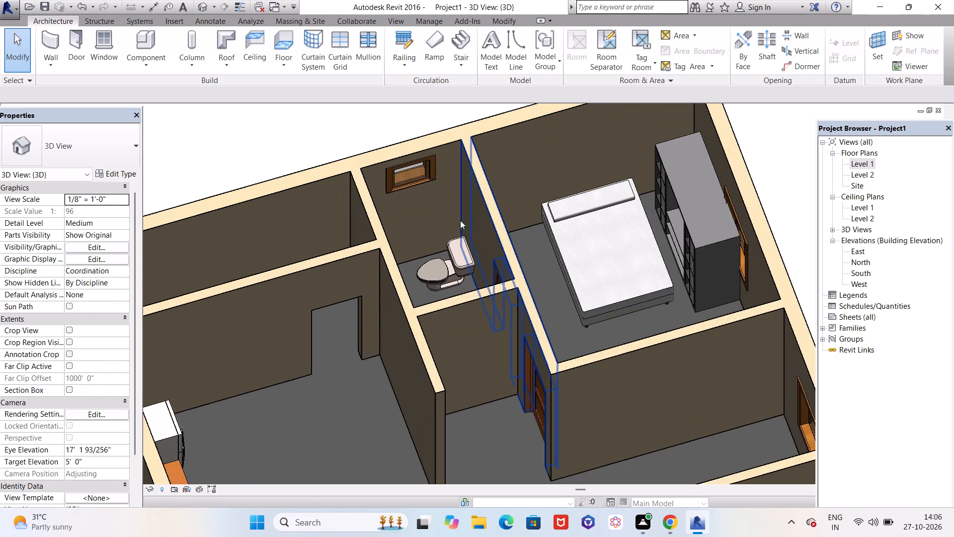
{"action": "scroll", "coordinate": [463, 234], "scroll_direction": "up", "scroll_amount": 6}
{"action": "scroll", "coordinate": [393, 256], "scroll_direction": "down", "scroll_amount": 5}
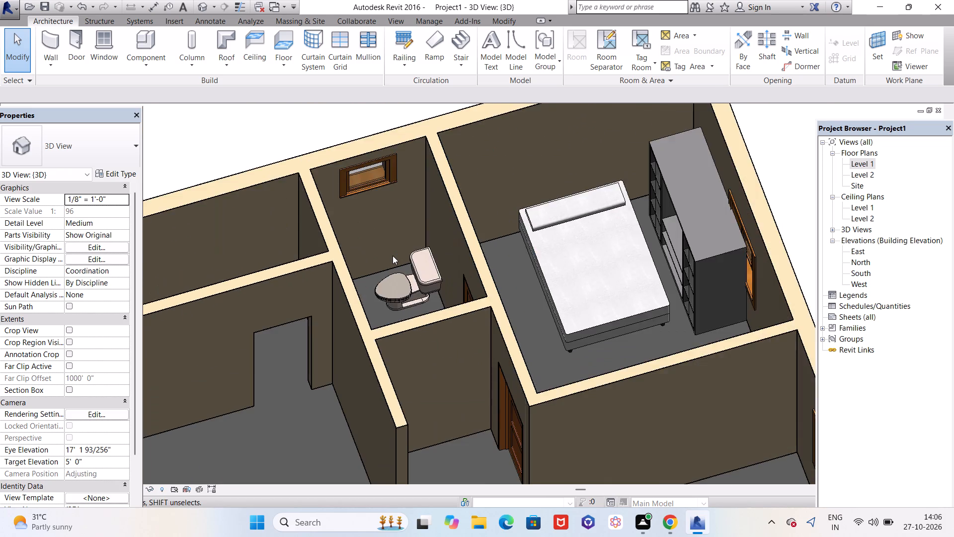
{"action": "scroll", "coordinate": [393, 256], "scroll_direction": "down", "scroll_amount": 16}
{"action": "scroll", "coordinate": [408, 364], "scroll_direction": "up", "scroll_amount": 5}
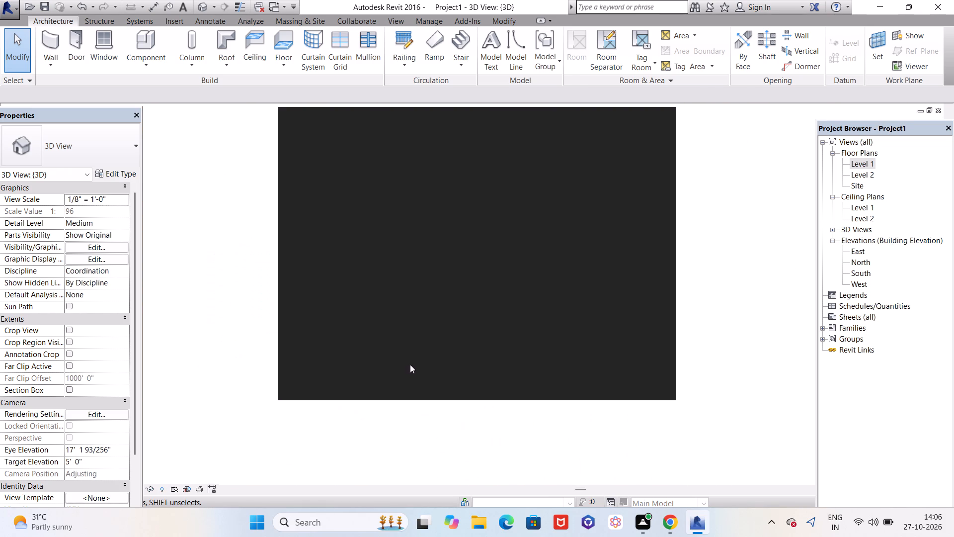
{"action": "left_click", "coordinate": [652, 126]}
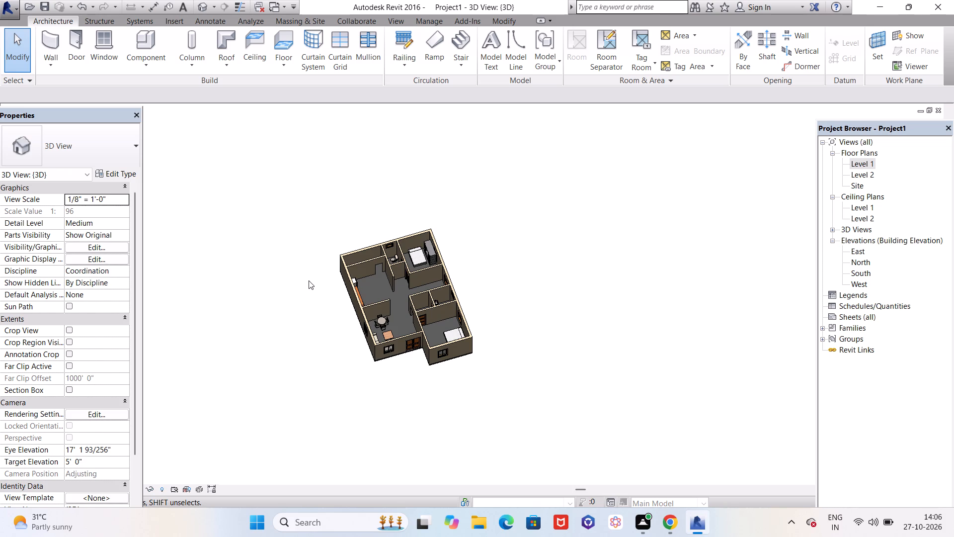
{"action": "scroll", "coordinate": [393, 355], "scroll_direction": "up", "scroll_amount": 9}
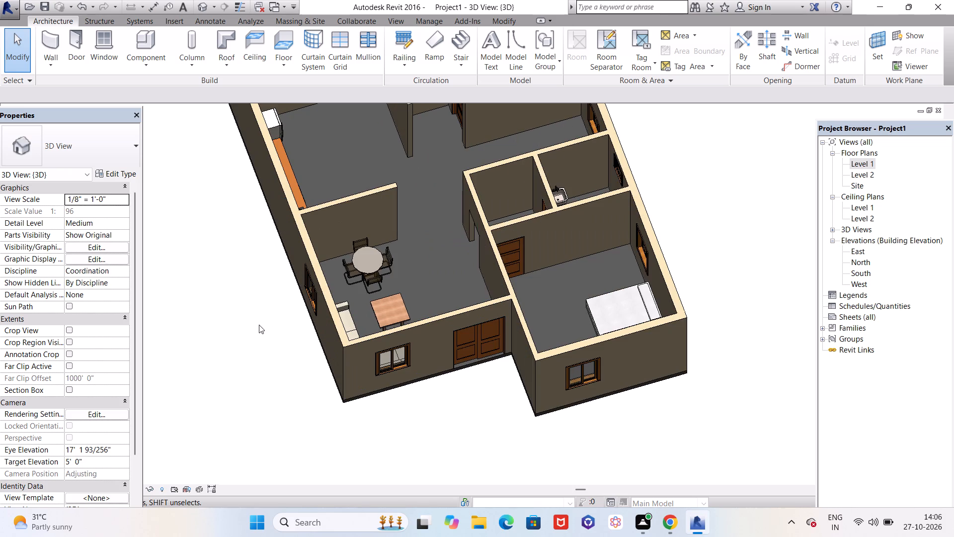
{"action": "scroll", "coordinate": [258, 338], "scroll_direction": "down", "scroll_amount": 8}
{"action": "middle_click_drag", "start_coordinate": [240, 351], "coordinate": [252, 345]}
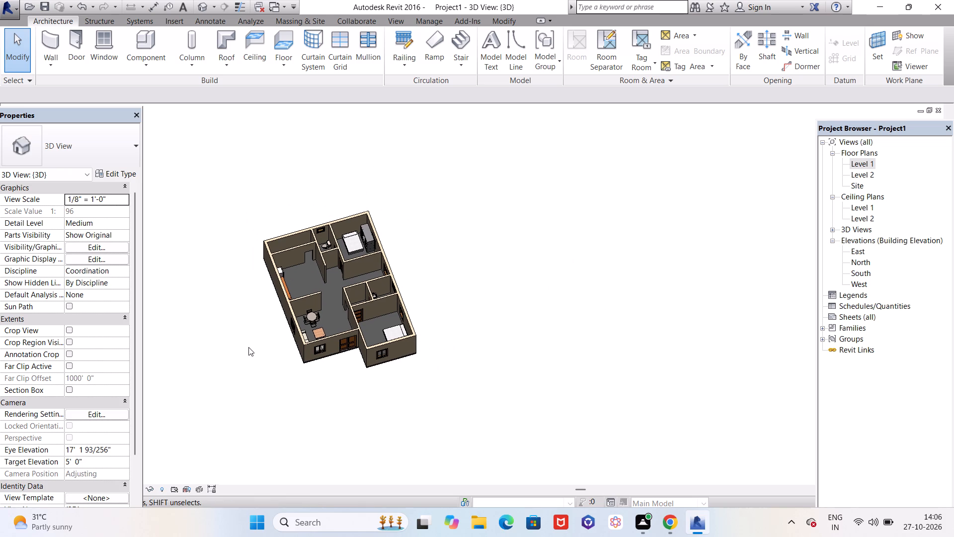
{"action": "middle_click_drag", "start_coordinate": [248, 347], "coordinate": [387, 345]}
{"action": "scroll", "coordinate": [440, 320], "scroll_direction": "up", "scroll_amount": 1}
{"action": "scroll", "coordinate": [440, 320], "scroll_direction": "down", "scroll_amount": 2}
{"action": "scroll", "coordinate": [440, 320], "scroll_direction": "up", "scroll_amount": 3}
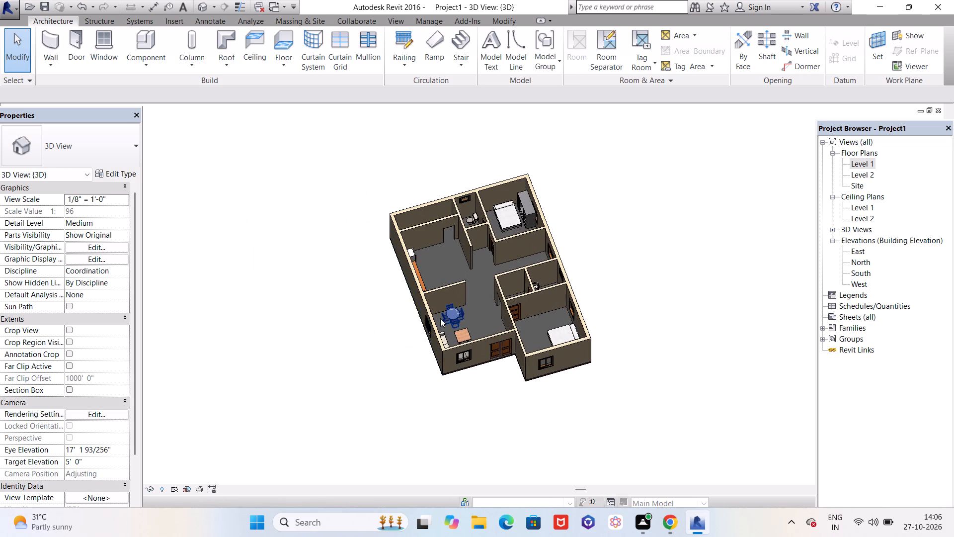
{"action": "scroll", "coordinate": [475, 292], "scroll_direction": "up", "scroll_amount": 6}
{"action": "scroll", "coordinate": [398, 280], "scroll_direction": "down", "scroll_amount": 3}
{"action": "scroll", "coordinate": [431, 306], "scroll_direction": "down", "scroll_amount": 1}
{"action": "scroll", "coordinate": [431, 307], "scroll_direction": "up", "scroll_amount": 5}
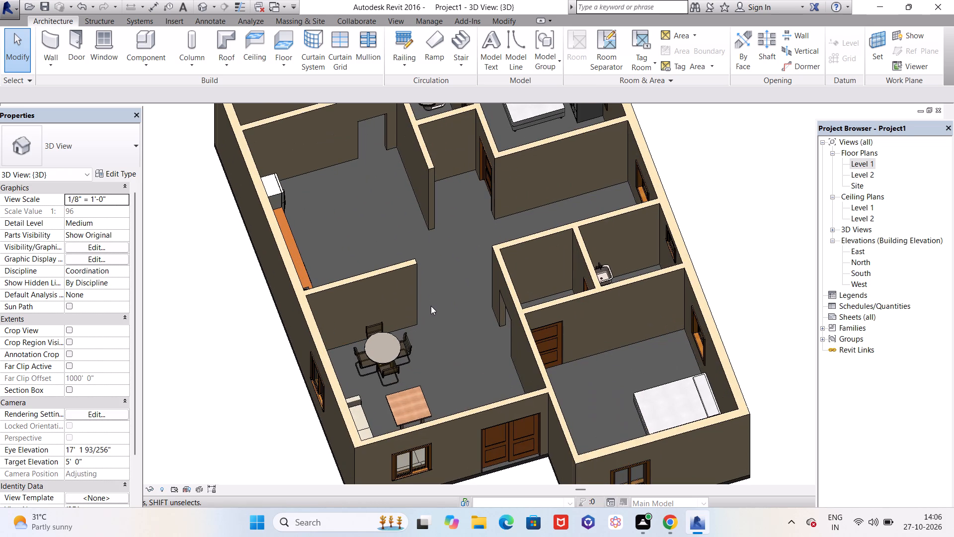
Select the floor by its exposed edge below the living room window and inspect its coverage across the bathrooms, bedrooms, kitchen and living room.
{"action": "left_click", "coordinate": [446, 258]}
{"action": "scroll", "coordinate": [445, 321], "scroll_direction": "down", "scroll_amount": 4}
{"action": "scroll", "coordinate": [435, 447], "scroll_direction": "up", "scroll_amount": 5}
{"action": "scroll", "coordinate": [388, 418], "scroll_direction": "up", "scroll_amount": 2}
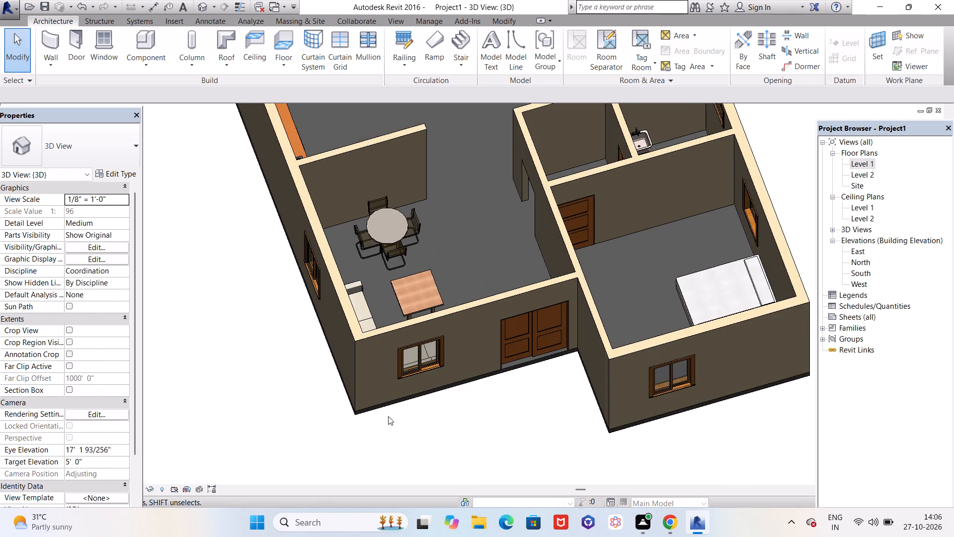
{"action": "scroll", "coordinate": [388, 416], "scroll_direction": "up", "scroll_amount": 8}
{"action": "left_click", "coordinate": [396, 378]}
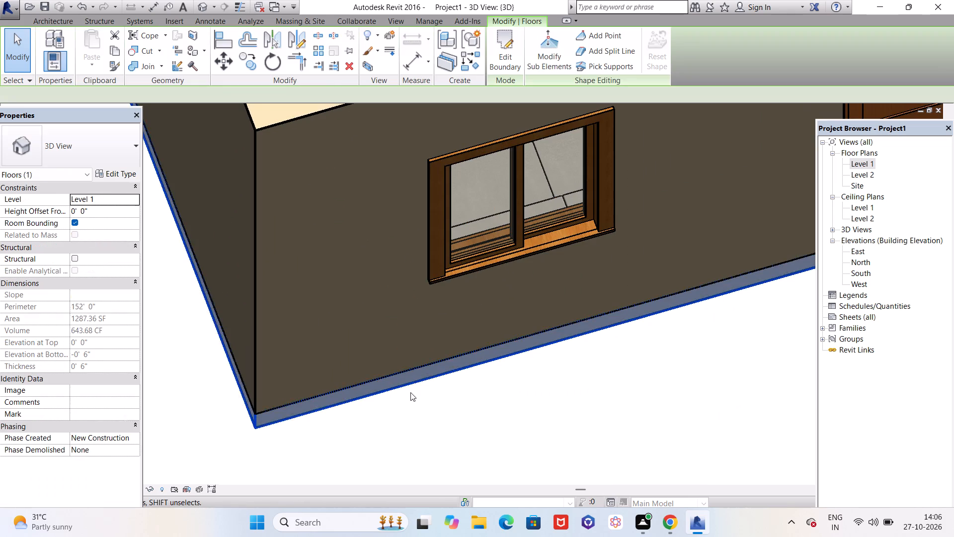
{"action": "scroll", "coordinate": [409, 397], "scroll_direction": "down", "scroll_amount": 15}
{"action": "scroll", "coordinate": [521, 253], "scroll_direction": "up", "scroll_amount": 5}
{"action": "scroll", "coordinate": [498, 380], "scroll_direction": "down", "scroll_amount": 5}
{"action": "scroll", "coordinate": [418, 216], "scroll_direction": "up", "scroll_amount": 11}
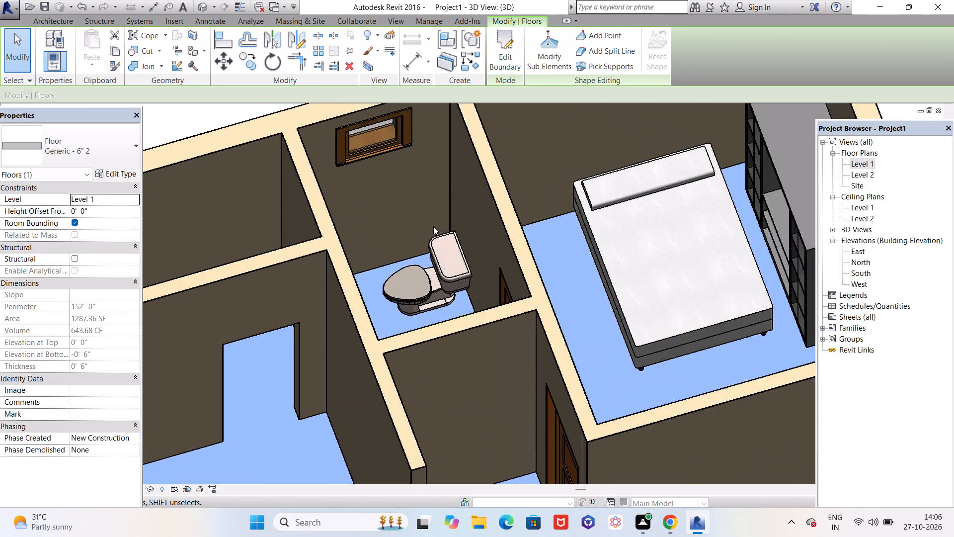
{"action": "scroll", "coordinate": [436, 231], "scroll_direction": "up", "scroll_amount": 3}
{"action": "middle_click_drag", "start_coordinate": [471, 277], "coordinate": [390, 303], "text": "shift"}
{"action": "scroll", "coordinate": [385, 297], "scroll_direction": "down", "scroll_amount": 6}
{"action": "middle_click_drag", "start_coordinate": [594, 329], "coordinate": [474, 331], "text": "shift"}
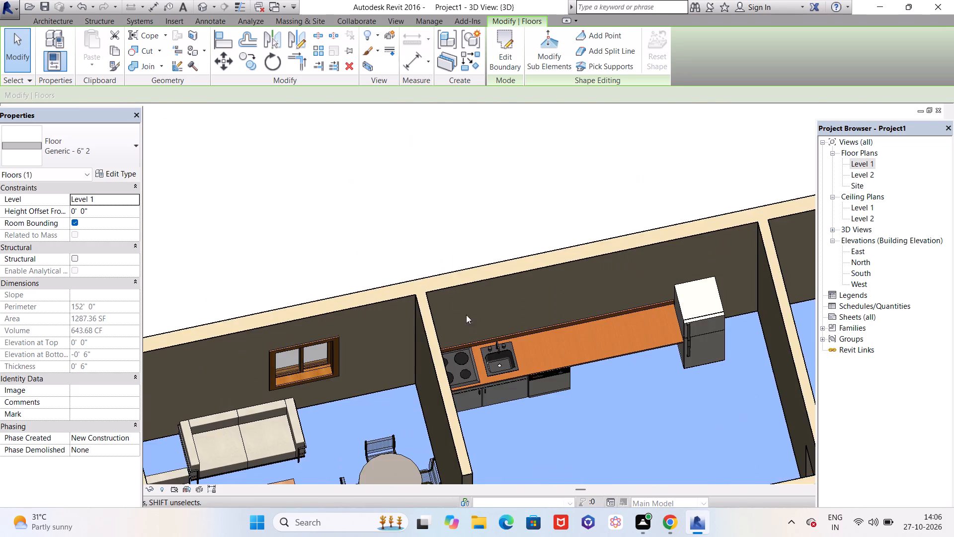
{"action": "scroll", "coordinate": [443, 290], "scroll_direction": "down", "scroll_amount": 11}
{"action": "middle_click_drag", "start_coordinate": [611, 344], "coordinate": [578, 357], "text": "shift"}
{"action": "scroll", "coordinate": [532, 361], "scroll_direction": "up", "scroll_amount": 4}
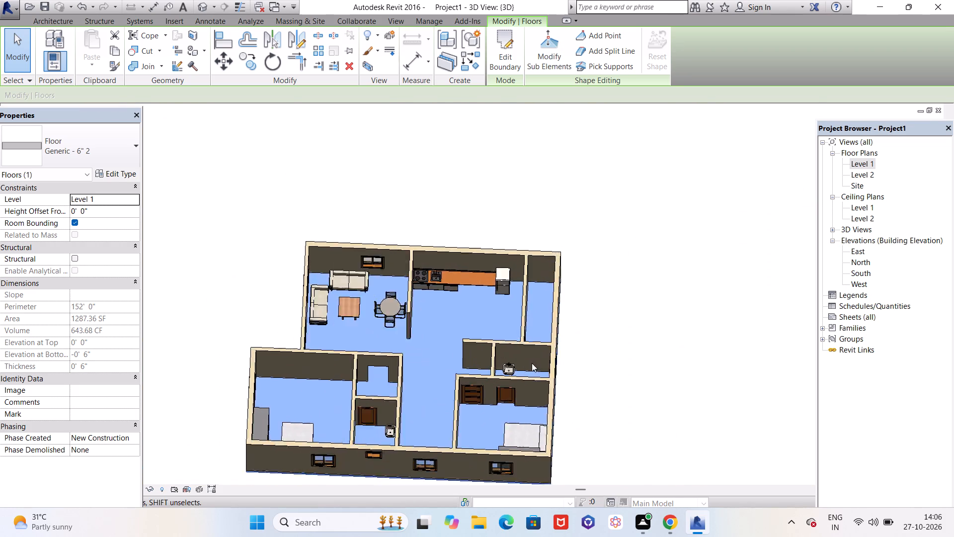
{"action": "scroll", "coordinate": [532, 363], "scroll_direction": "up", "scroll_amount": 20}
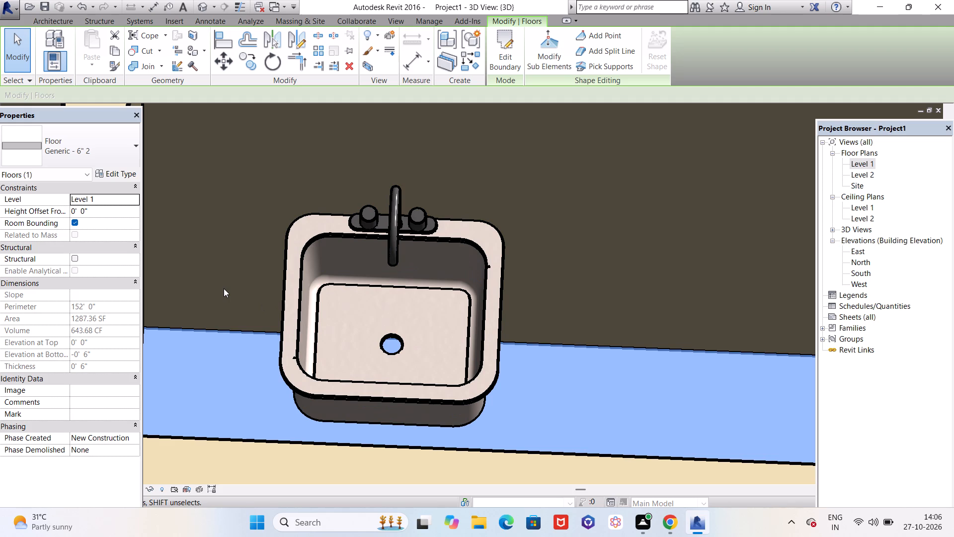
{"action": "scroll", "coordinate": [226, 282], "scroll_direction": "down", "scroll_amount": 3}
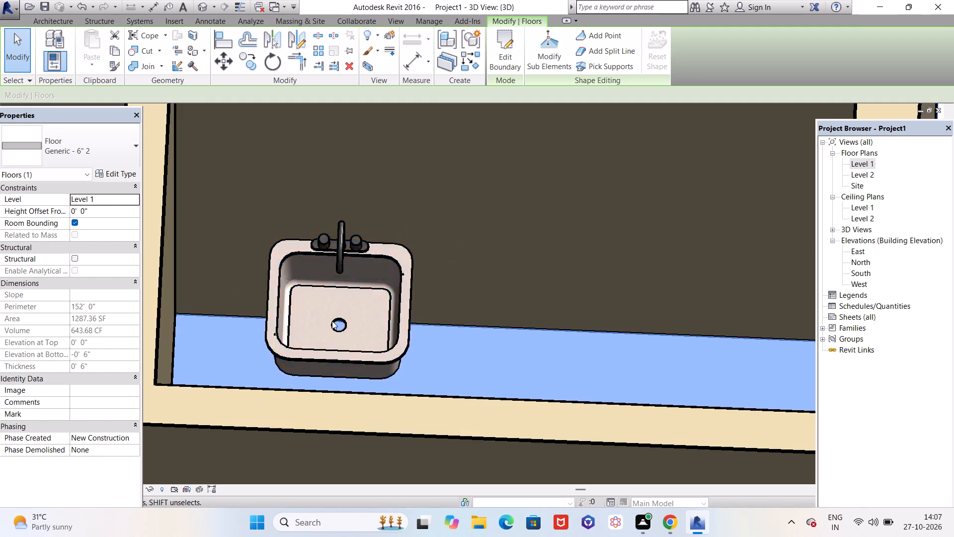
{"action": "scroll", "coordinate": [353, 322], "scroll_direction": "down", "scroll_amount": 18}
{"action": "scroll", "coordinate": [354, 322], "scroll_direction": "down", "scroll_amount": 3}
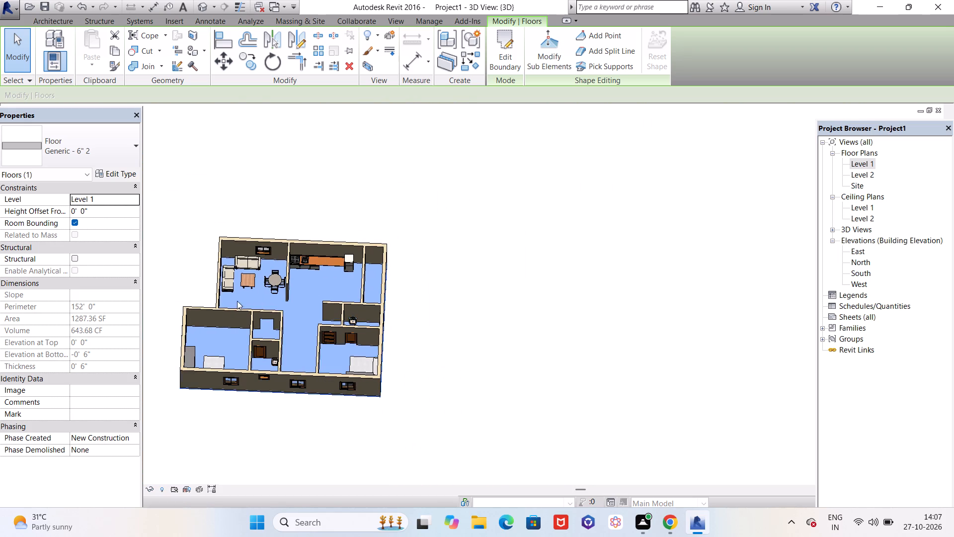
{"action": "scroll", "coordinate": [176, 301], "scroll_direction": "up", "scroll_amount": 5}
{"action": "scroll", "coordinate": [147, 244], "scroll_direction": "up", "scroll_amount": 3}
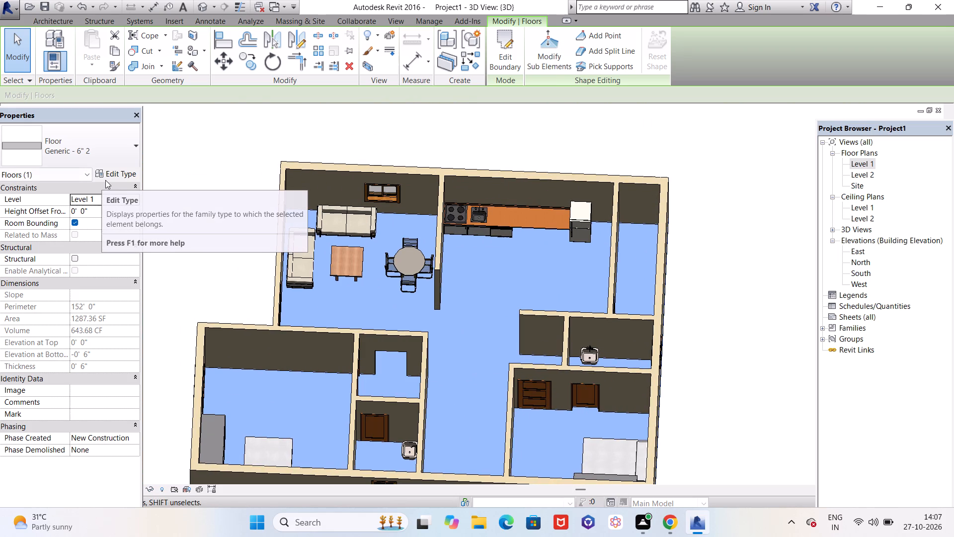
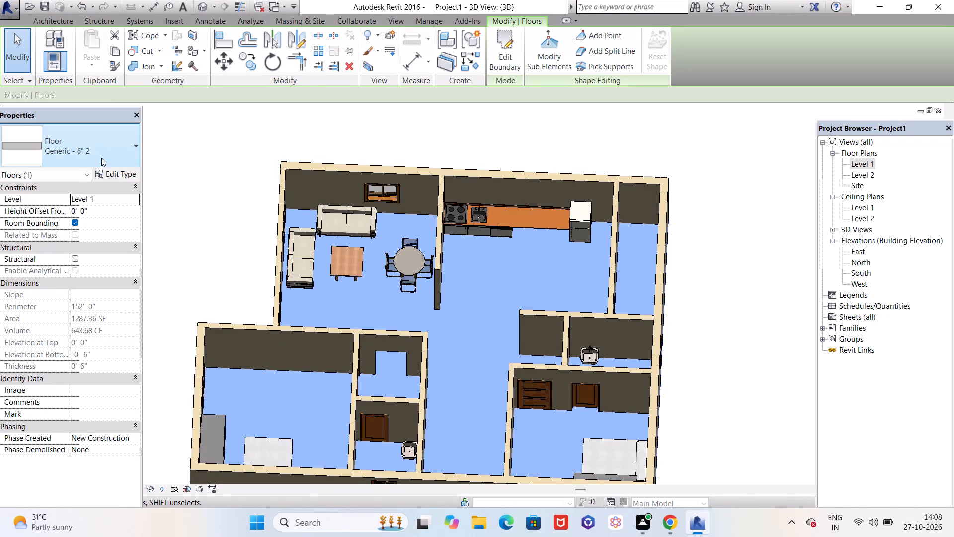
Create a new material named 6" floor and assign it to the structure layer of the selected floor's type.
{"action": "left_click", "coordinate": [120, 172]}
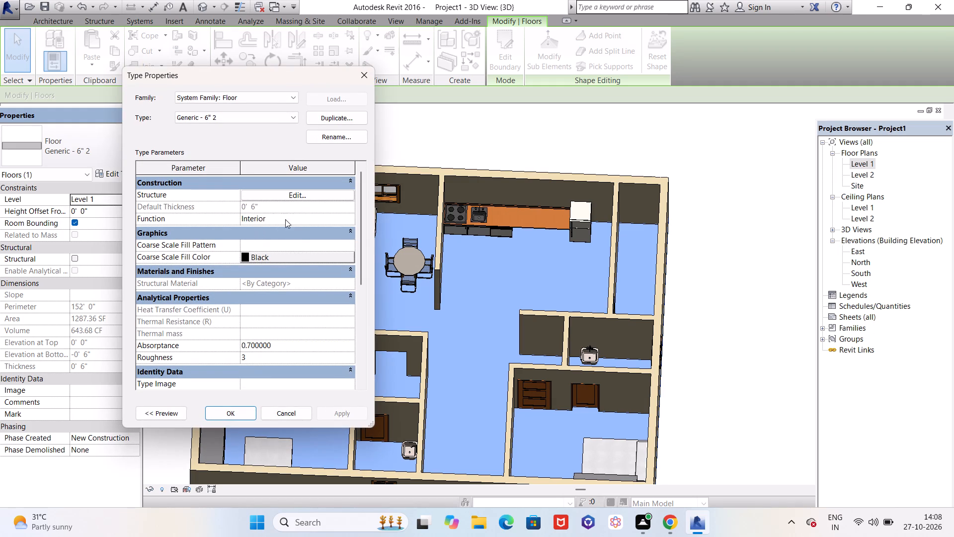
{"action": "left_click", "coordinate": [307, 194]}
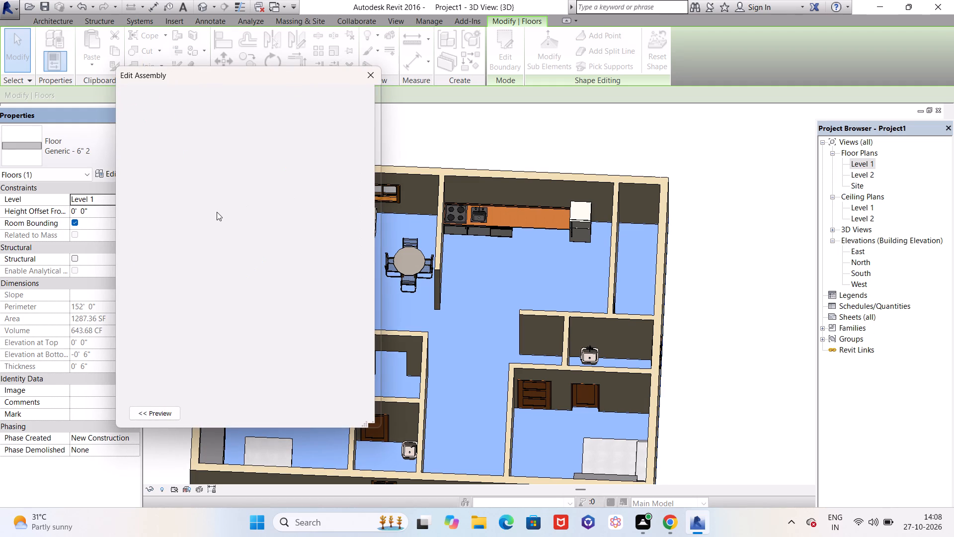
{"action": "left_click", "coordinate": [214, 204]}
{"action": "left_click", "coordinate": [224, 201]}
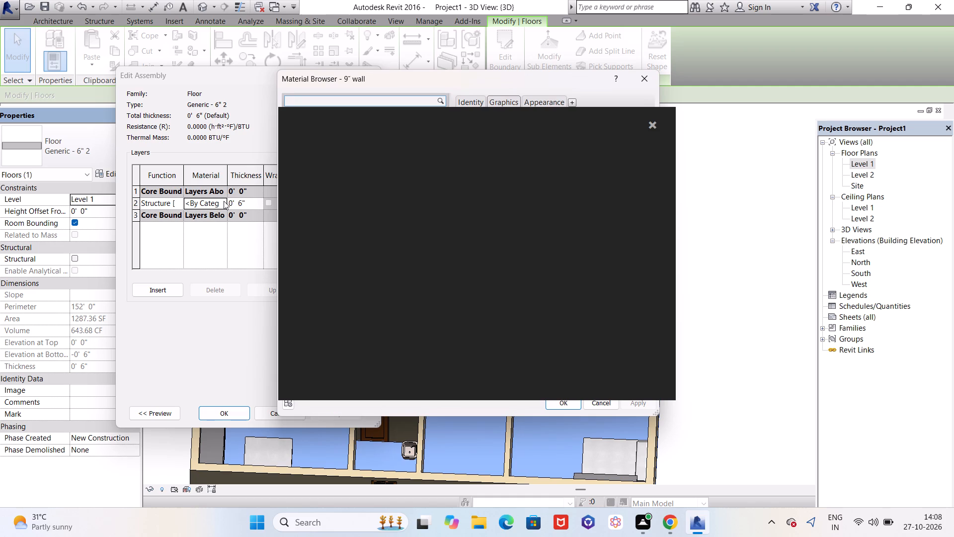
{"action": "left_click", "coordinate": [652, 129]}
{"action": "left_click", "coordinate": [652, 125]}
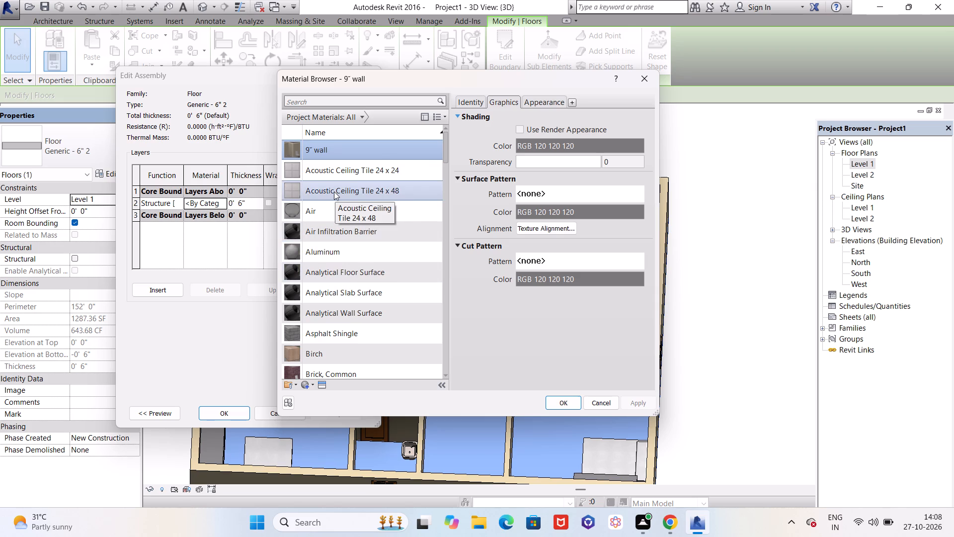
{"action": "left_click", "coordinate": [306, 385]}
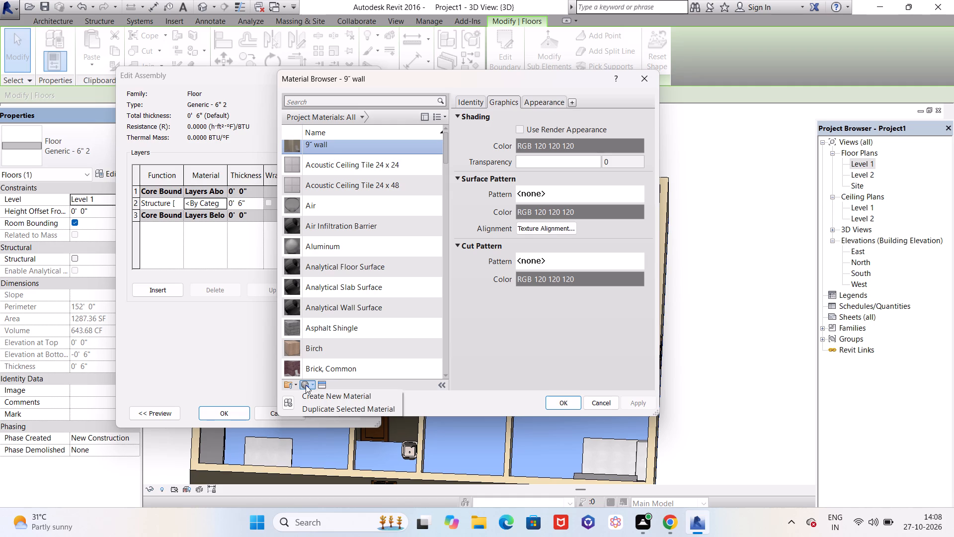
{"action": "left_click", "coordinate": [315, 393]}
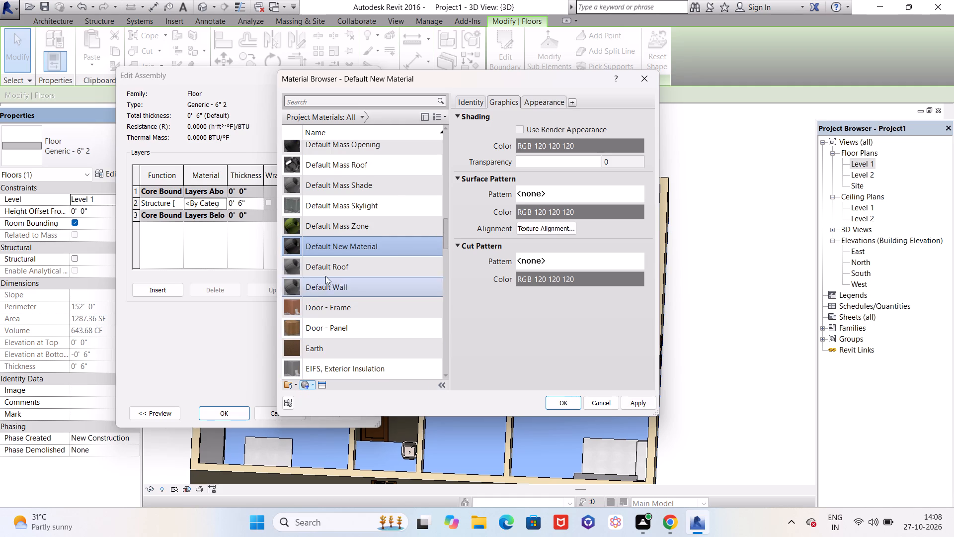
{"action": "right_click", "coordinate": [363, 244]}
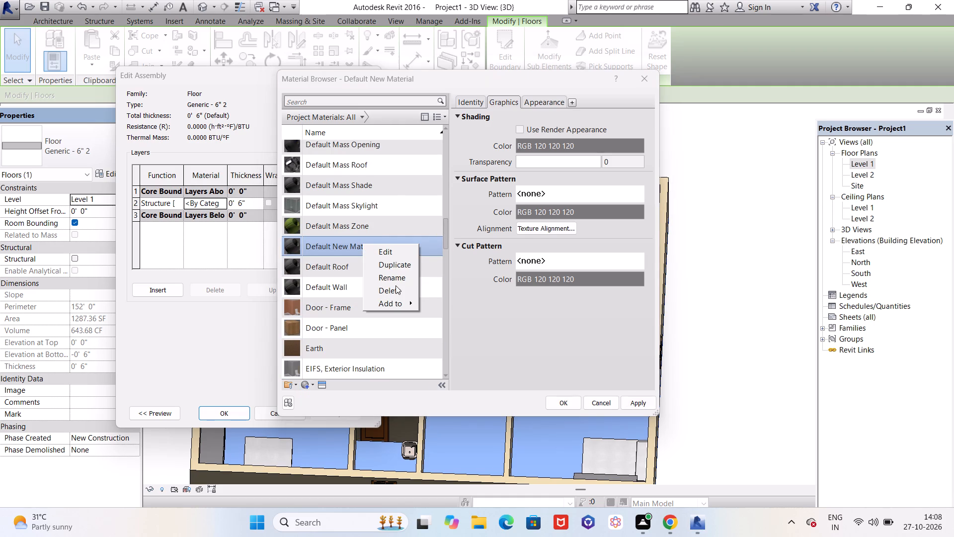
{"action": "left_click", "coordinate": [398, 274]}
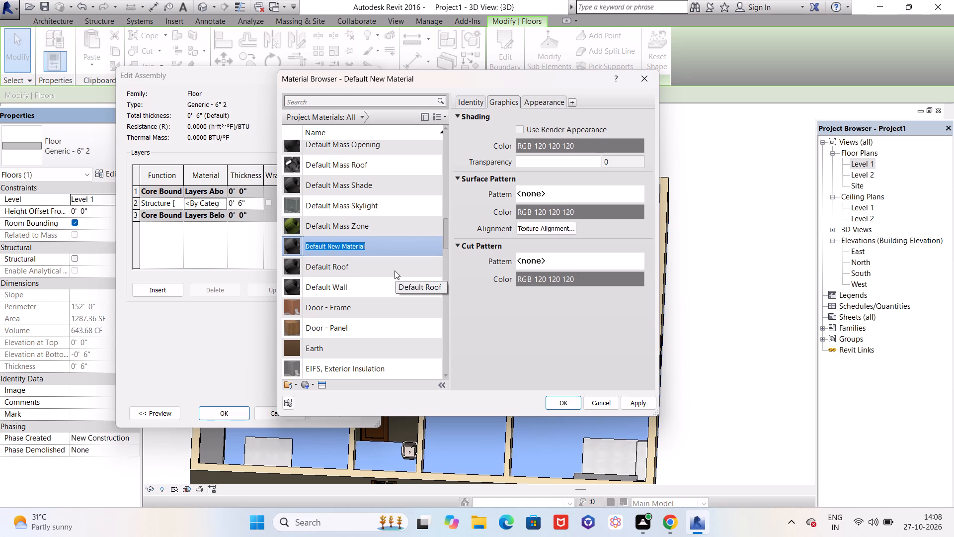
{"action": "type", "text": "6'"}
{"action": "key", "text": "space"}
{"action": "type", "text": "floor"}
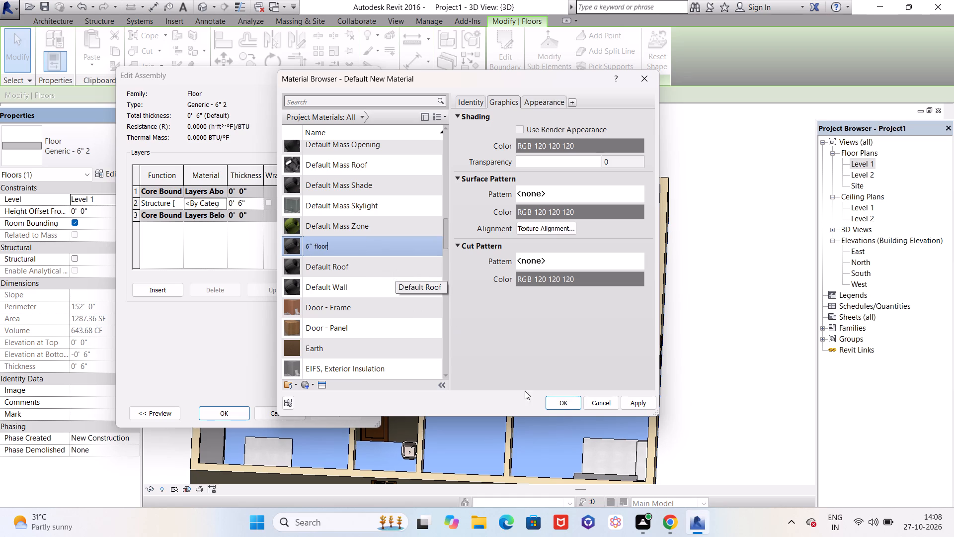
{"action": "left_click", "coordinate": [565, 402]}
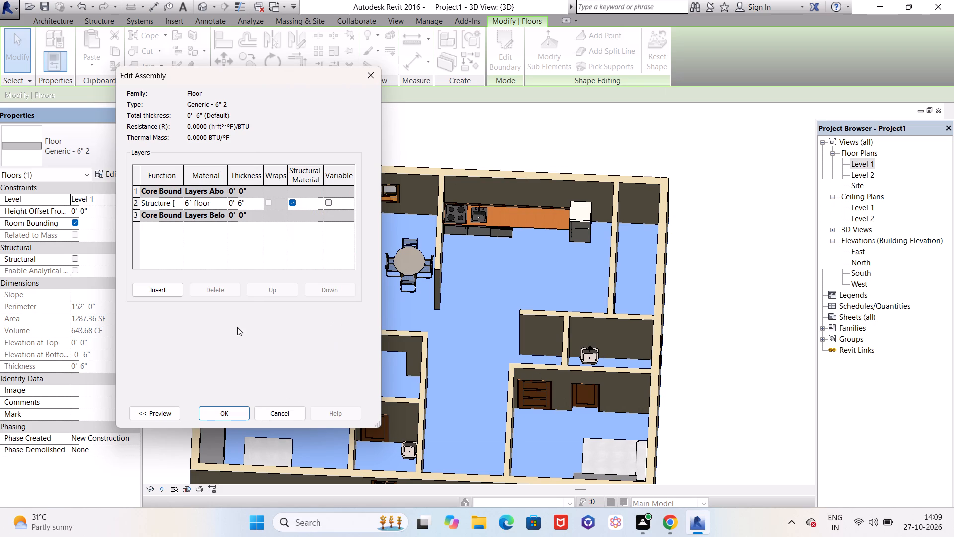
Search the asset library for "floor", browse its tile, ceramic and flooring assets, and leave the floor's type settings without saving.
{"action": "left_click", "coordinate": [224, 201]}
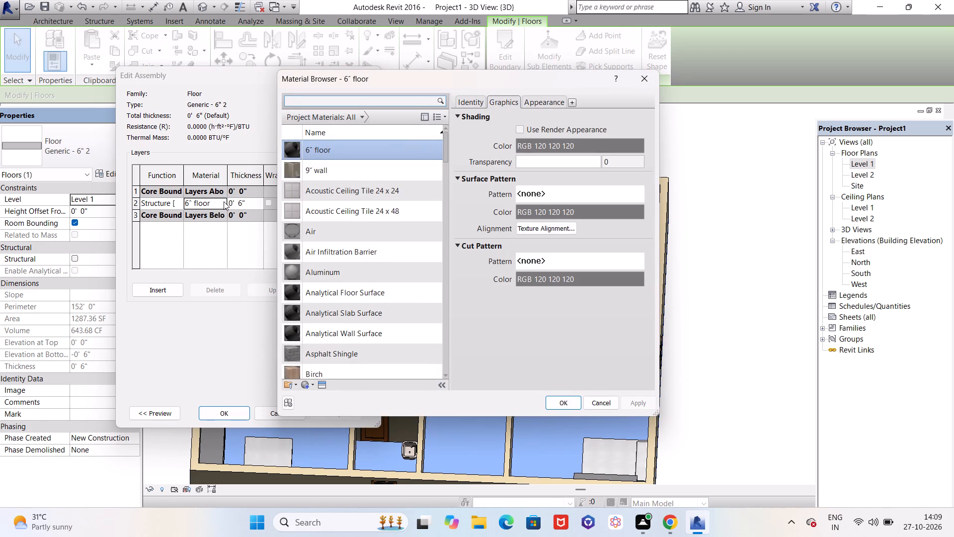
{"action": "left_click", "coordinate": [319, 382]}
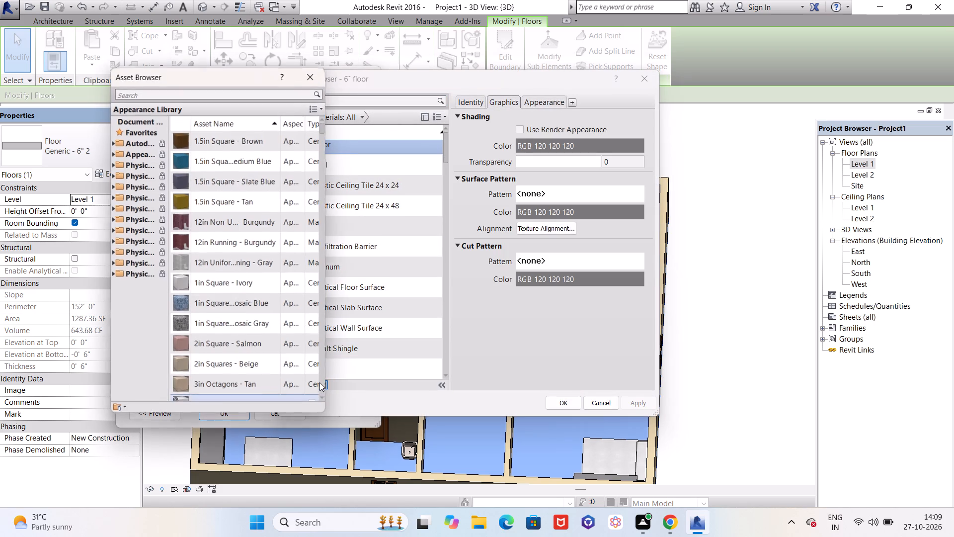
{"action": "left_click", "coordinate": [254, 95]}
{"action": "type", "text": "flo"}
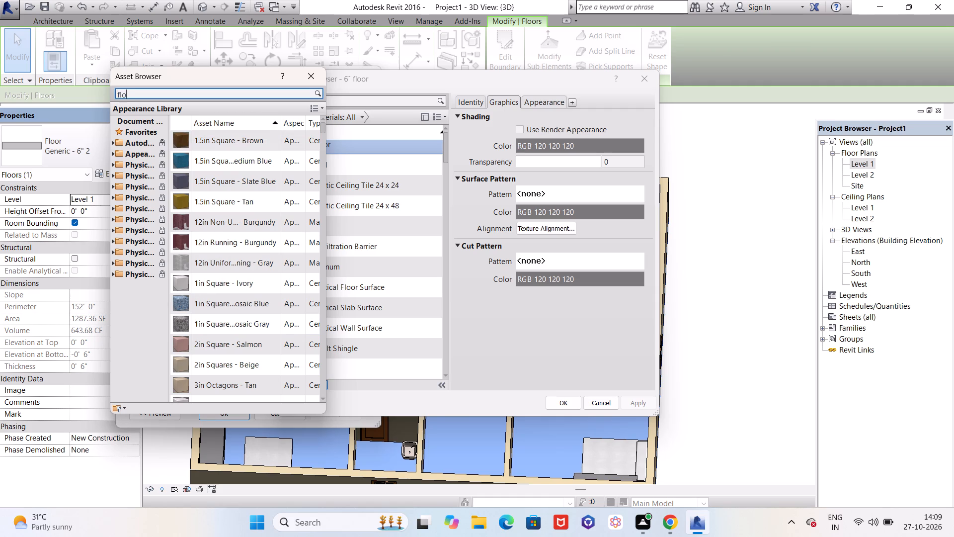
{"action": "key", "text": "o"}
{"action": "key", "text": "r"}
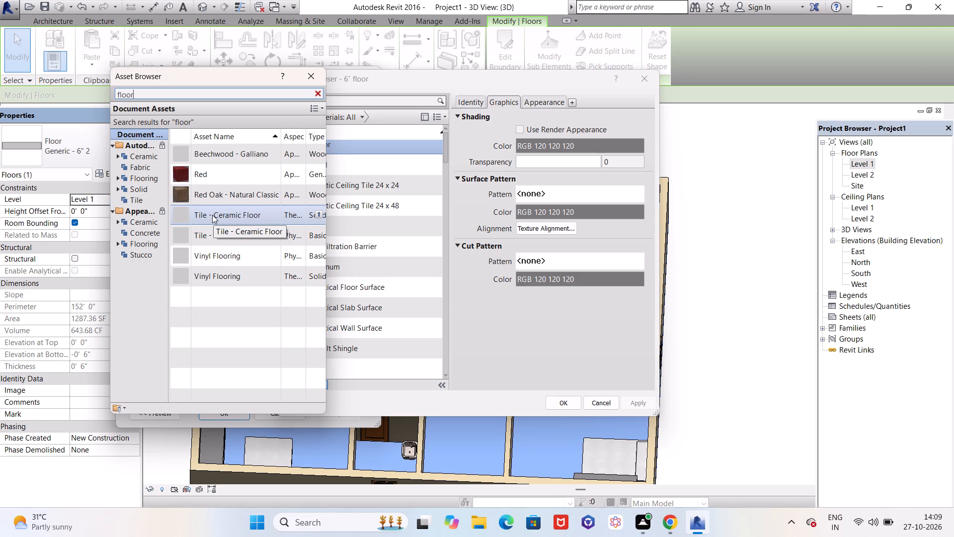
{"action": "left_click", "coordinate": [135, 199]}
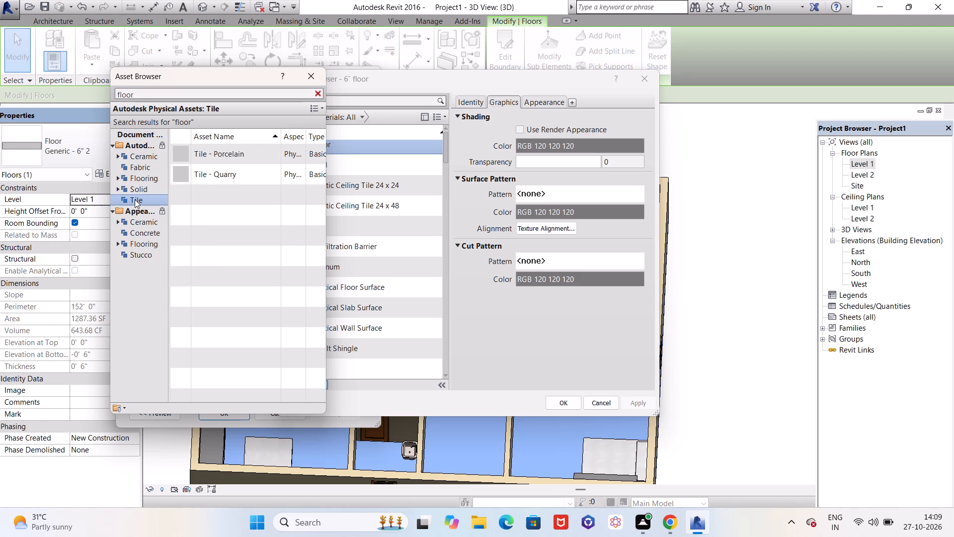
{"action": "left_click", "coordinate": [146, 157]}
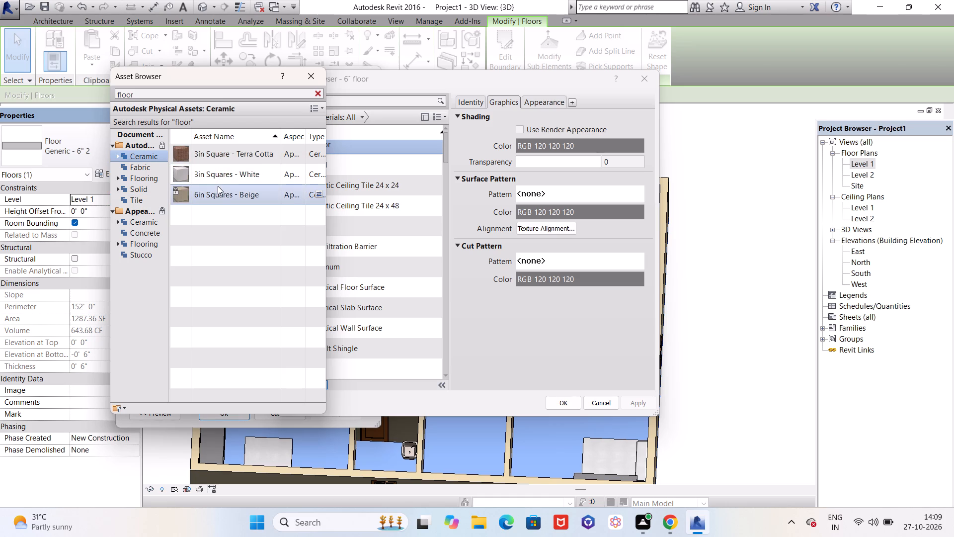
{"action": "left_click", "coordinate": [148, 166]}
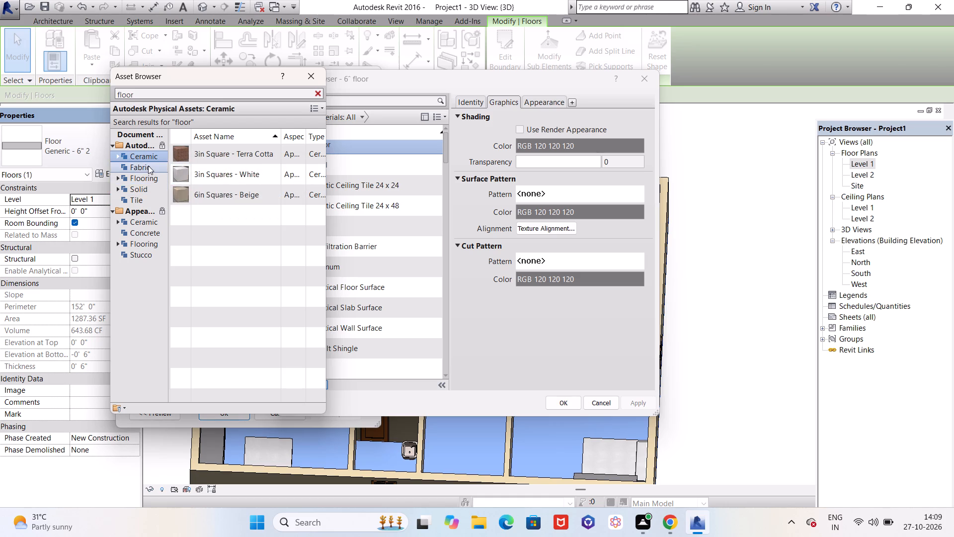
{"action": "left_click", "coordinate": [148, 173]}
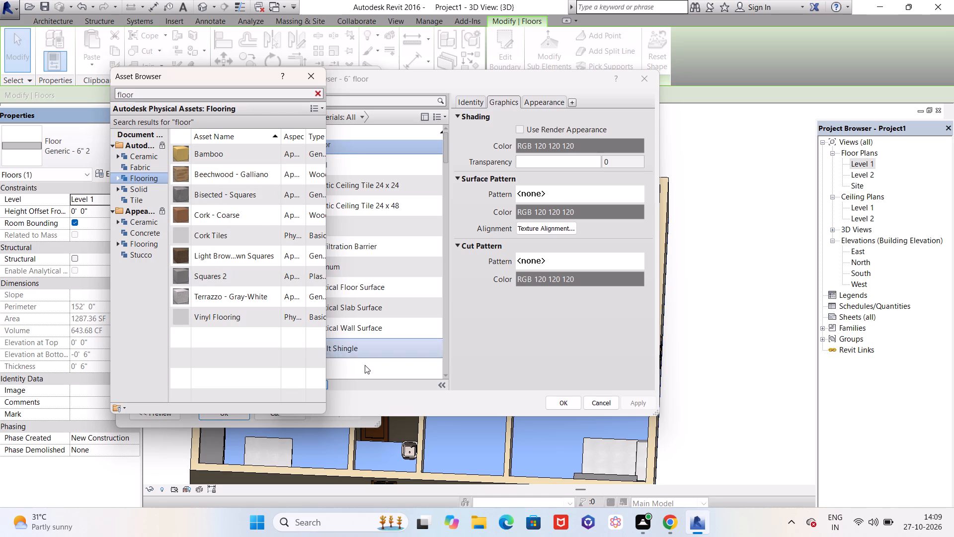
{"action": "scroll", "coordinate": [729, 311], "scroll_direction": "down", "scroll_amount": 5}
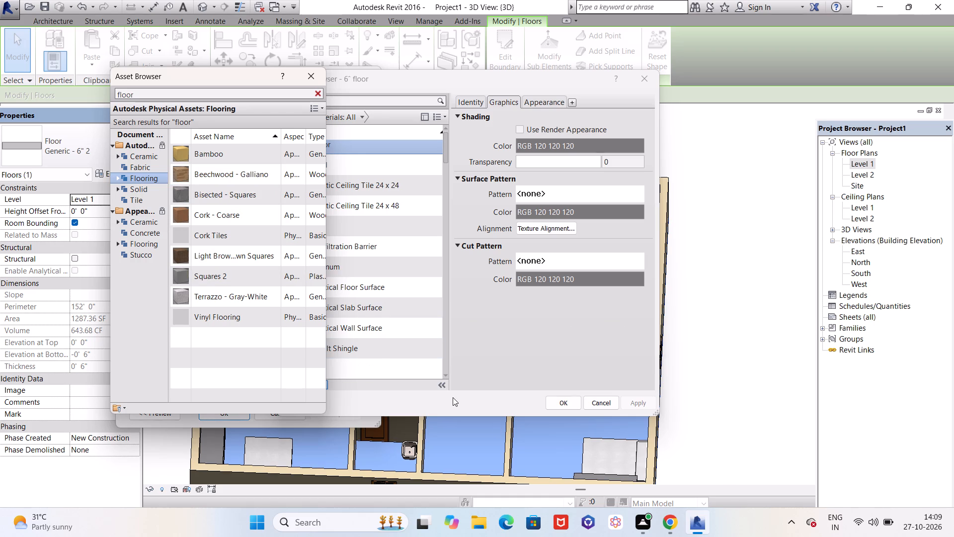
{"action": "left_click", "coordinate": [150, 247]}
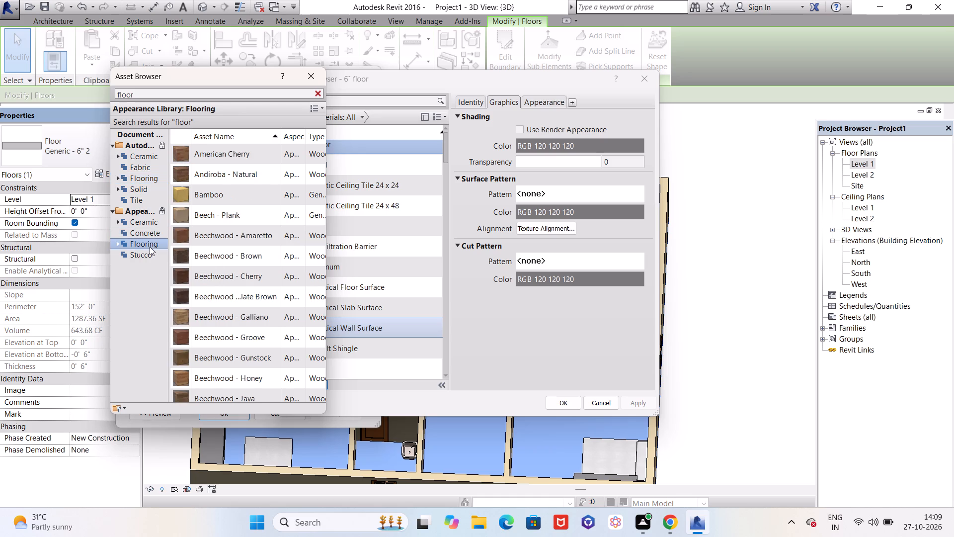
{"action": "scroll", "coordinate": [228, 246], "scroll_direction": "down", "scroll_amount": 4}
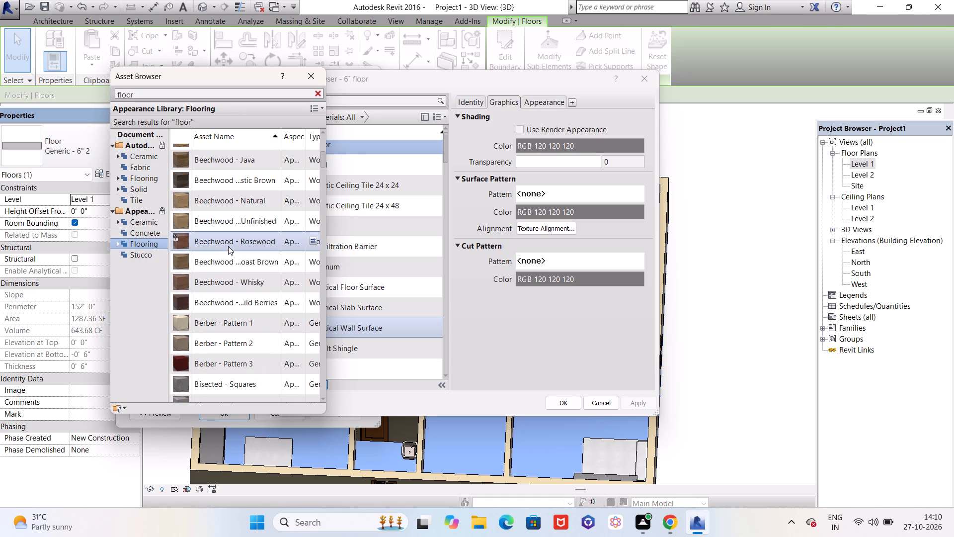
{"action": "scroll", "coordinate": [228, 246], "scroll_direction": "down", "scroll_amount": 3}
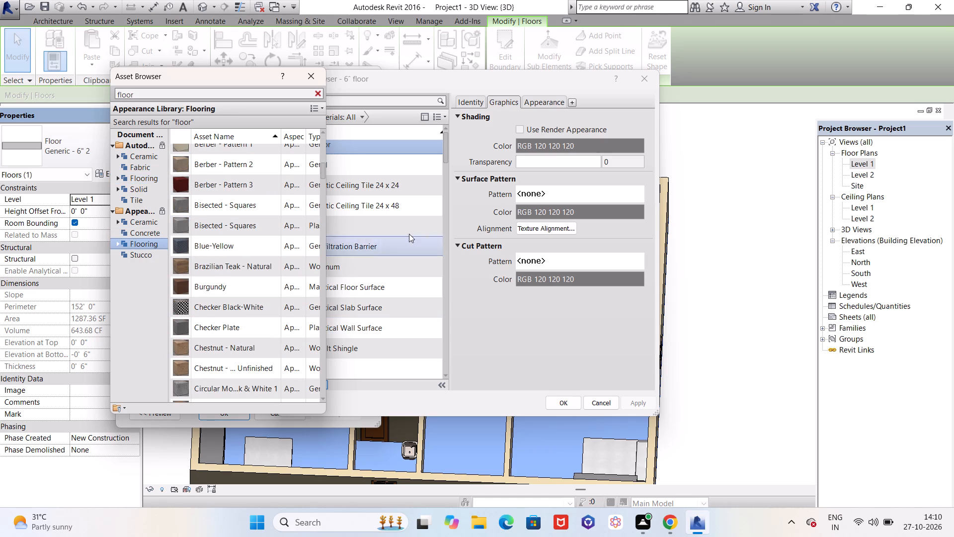
{"action": "left_click", "coordinate": [309, 73]}
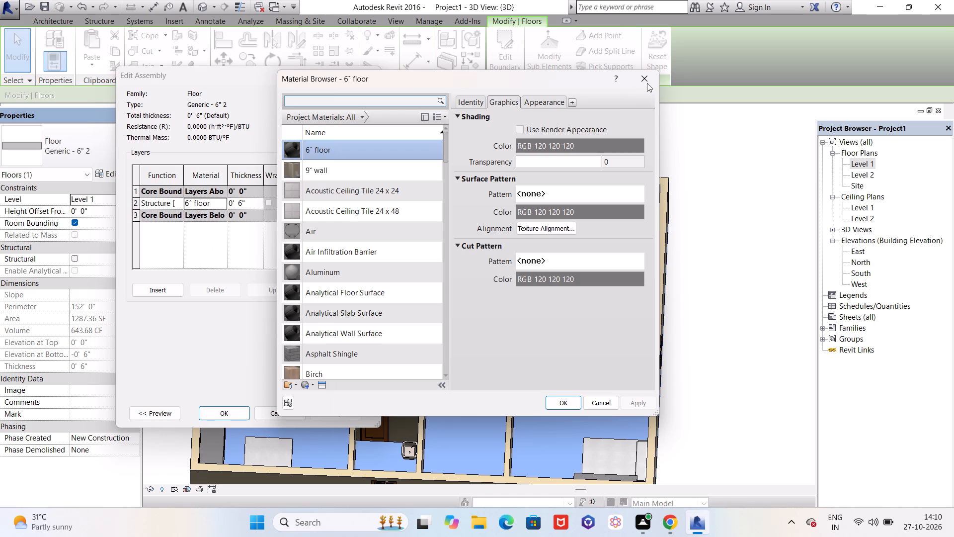
{"action": "left_click", "coordinate": [637, 78]}
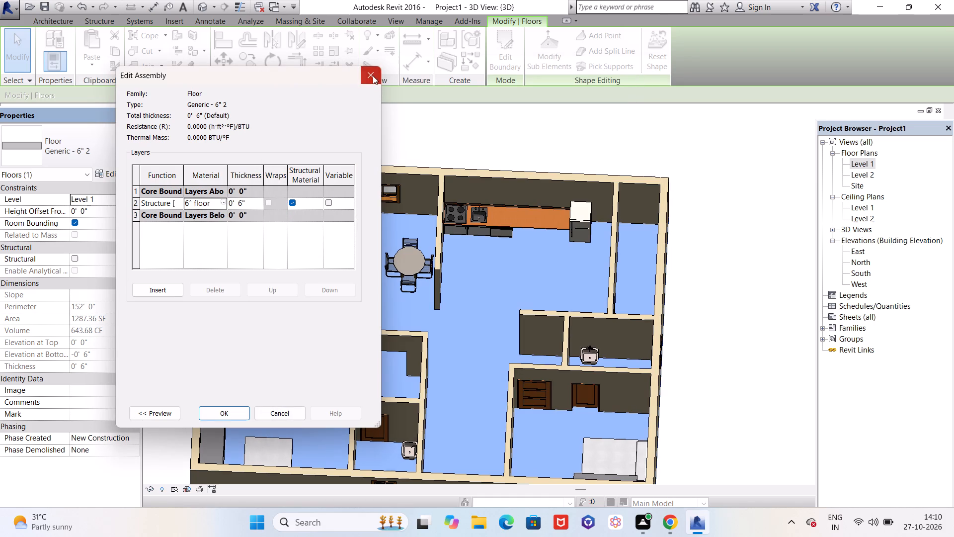
{"action": "left_click", "coordinate": [373, 75]}
{"action": "left_click", "coordinate": [364, 71]}
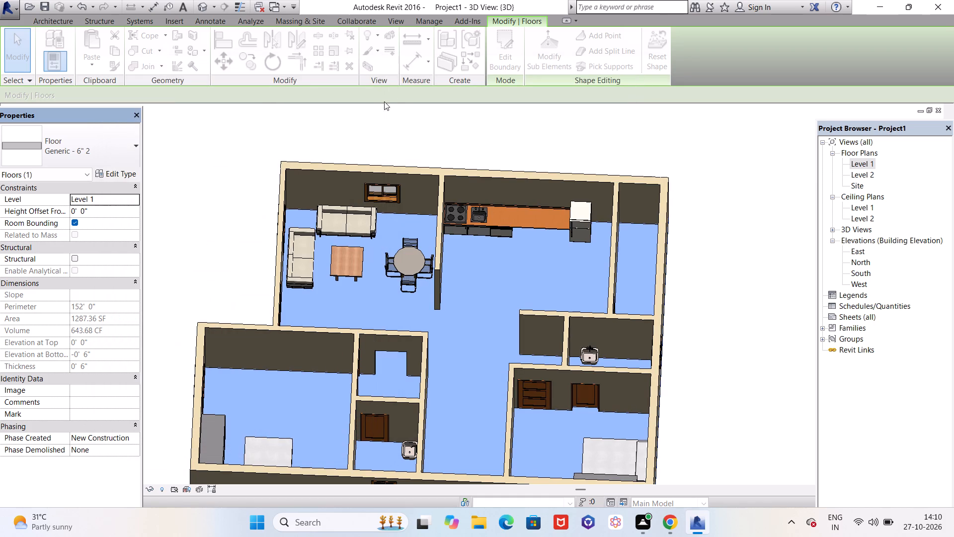
Deselect the floor and examine its surface from several 3D angles, including the living and dining area.
{"action": "left_click", "coordinate": [689, 153]}
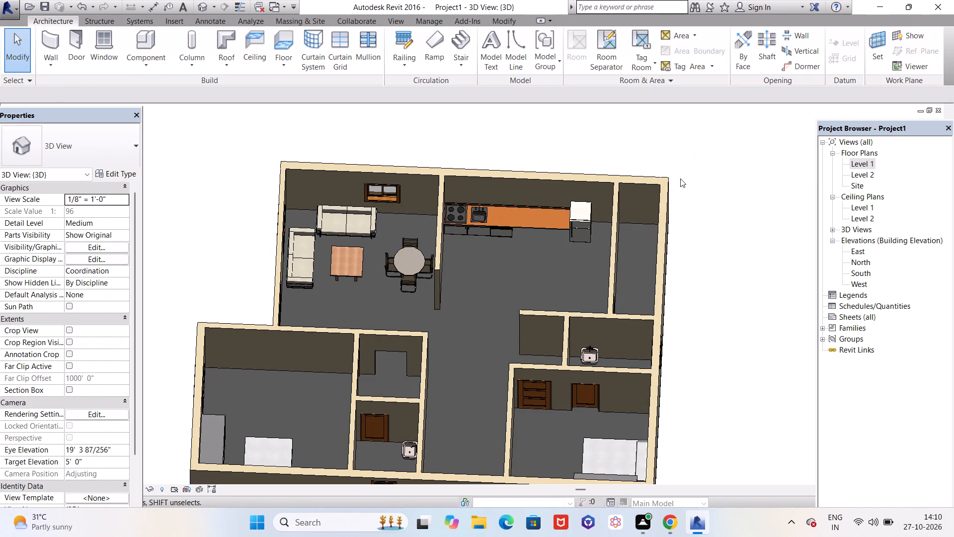
{"action": "scroll", "coordinate": [584, 202], "scroll_direction": "down", "scroll_amount": 5}
{"action": "middle_click_drag", "start_coordinate": [456, 343], "coordinate": [560, 321], "text": "shift"}
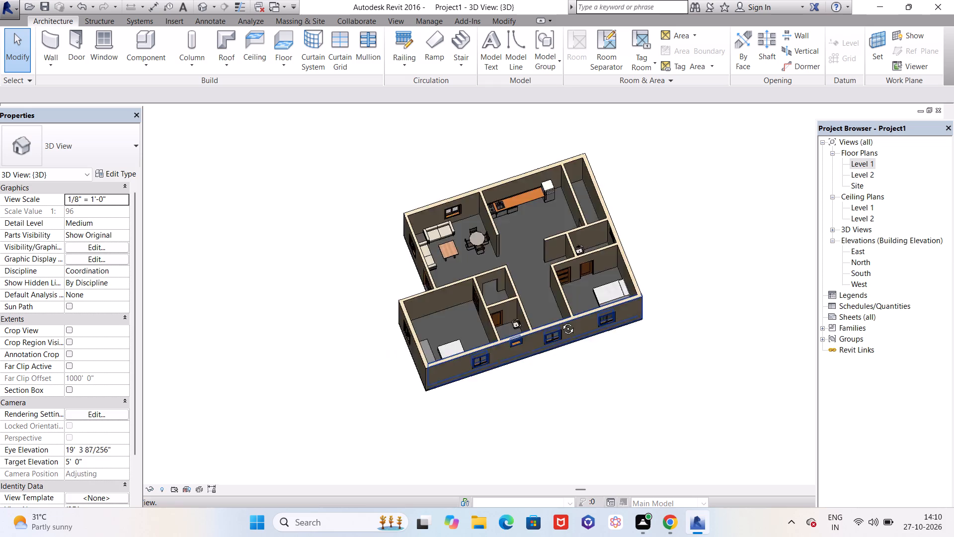
{"action": "middle_click_drag", "start_coordinate": [560, 321], "coordinate": [670, 132], "text": "shift"}
{"action": "scroll", "coordinate": [532, 240], "scroll_direction": "up", "scroll_amount": 5}
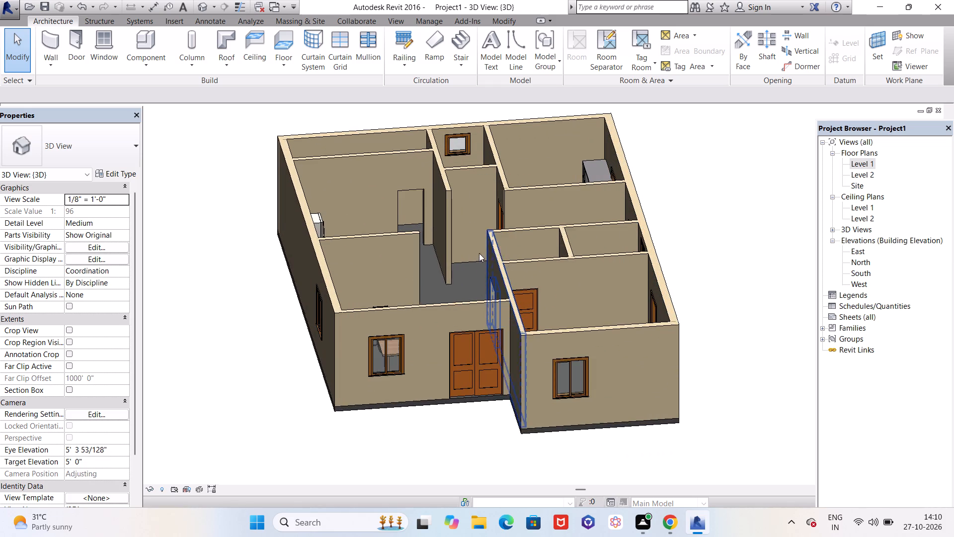
{"action": "scroll", "coordinate": [473, 253], "scroll_direction": "up", "scroll_amount": 3}
{"action": "middle_click_drag", "start_coordinate": [446, 250], "coordinate": [396, 399], "text": "shift"}
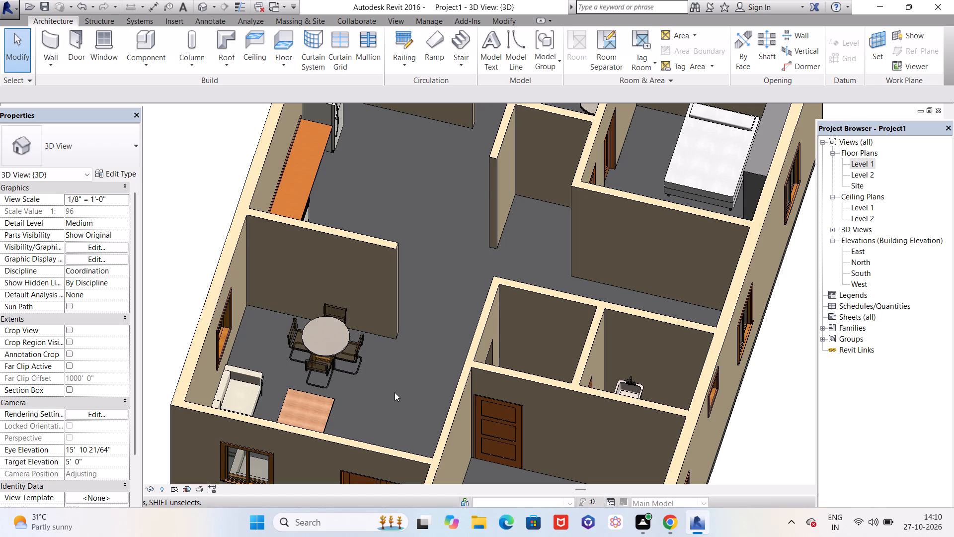
{"action": "scroll", "coordinate": [393, 357], "scroll_direction": "up", "scroll_amount": 3}
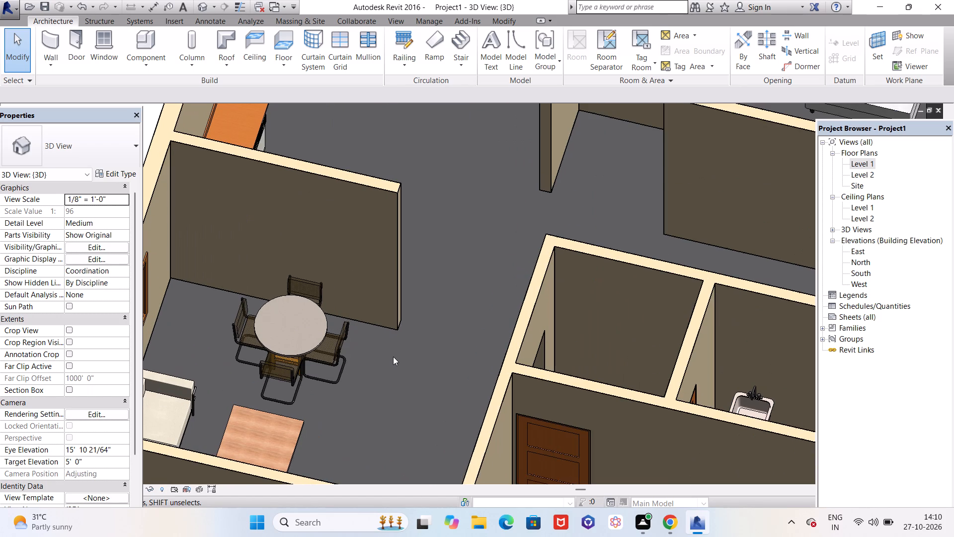
{"action": "left_click", "coordinate": [118, 172]}
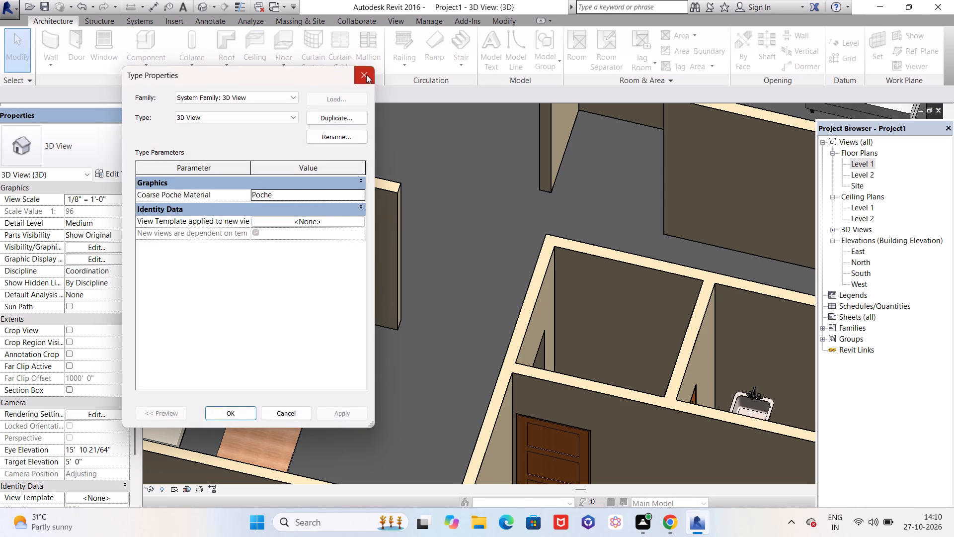
{"action": "left_click", "coordinate": [366, 75]}
Select the floor by its exposed edge at the entrance doors and create a material named 6" floor for its type's structure layer.
{"action": "scroll", "coordinate": [443, 192], "scroll_direction": "down", "scroll_amount": 6}
{"action": "scroll", "coordinate": [357, 409], "scroll_direction": "down", "scroll_amount": 1}
{"action": "scroll", "coordinate": [361, 400], "scroll_direction": "up", "scroll_amount": 7}
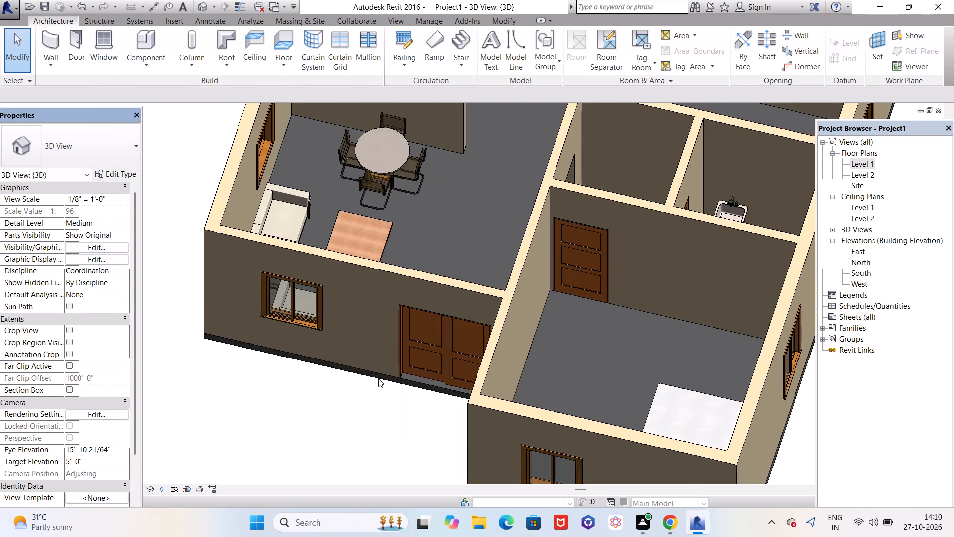
{"action": "scroll", "coordinate": [378, 378], "scroll_direction": "up", "scroll_amount": 9}
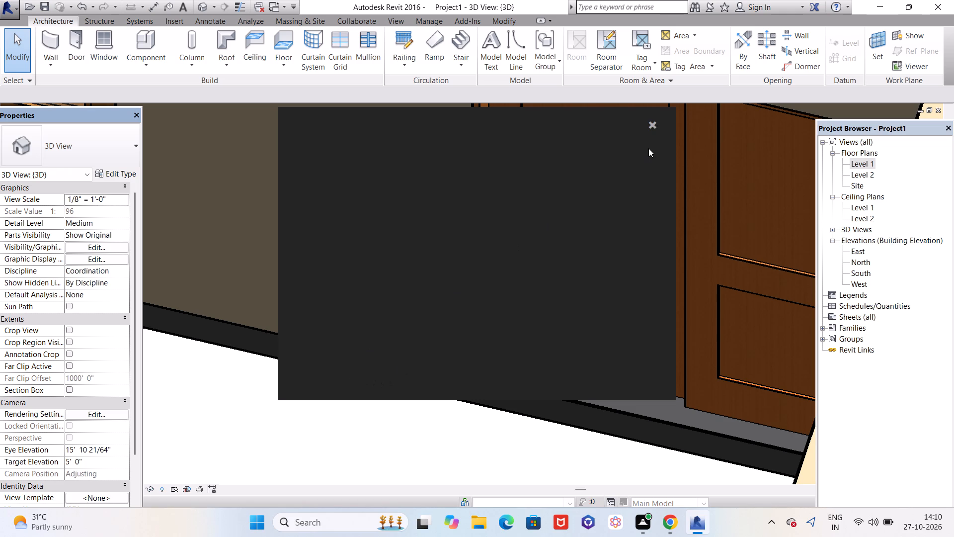
{"action": "double_click", "coordinate": [652, 127]}
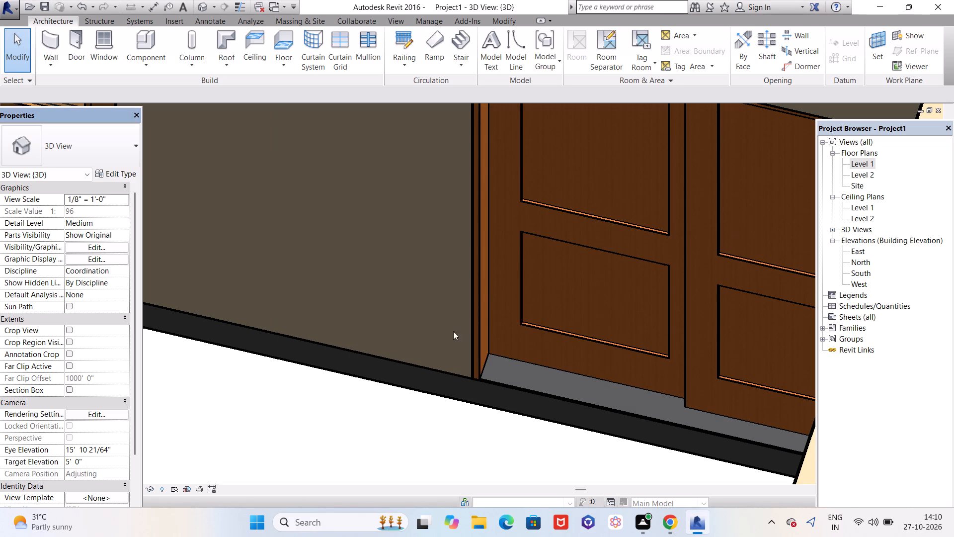
{"action": "left_click", "coordinate": [490, 384]}
{"action": "scroll", "coordinate": [439, 465], "scroll_direction": "down", "scroll_amount": 9}
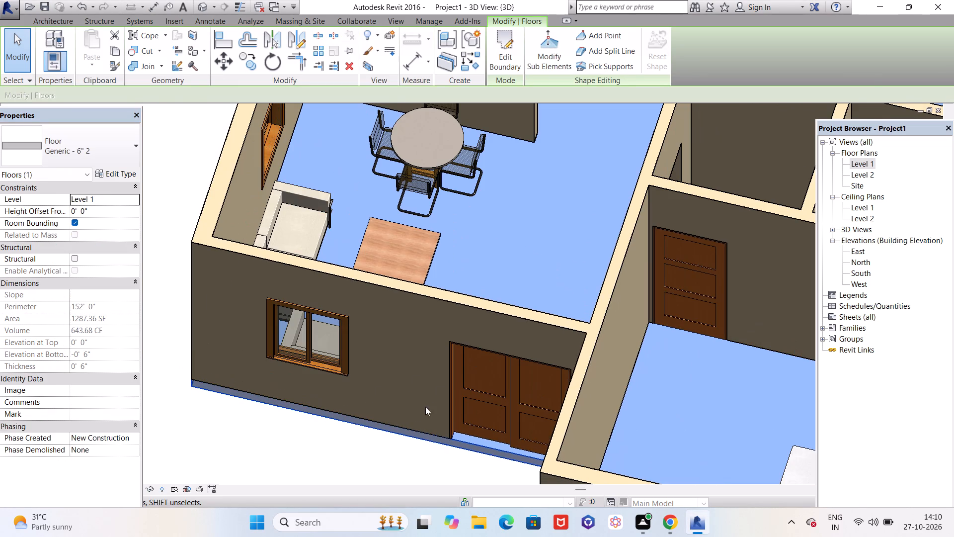
{"action": "left_click", "coordinate": [114, 177]}
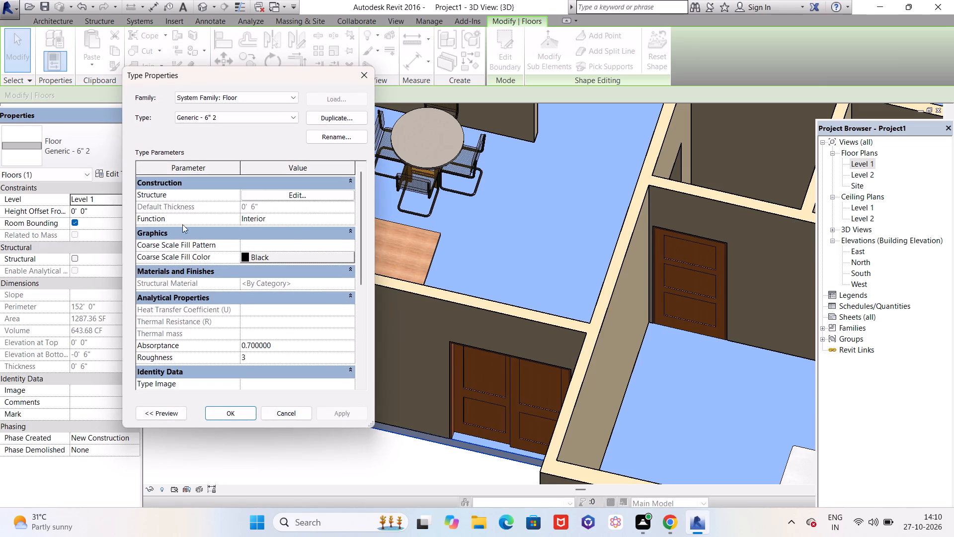
{"action": "left_click", "coordinate": [309, 194]}
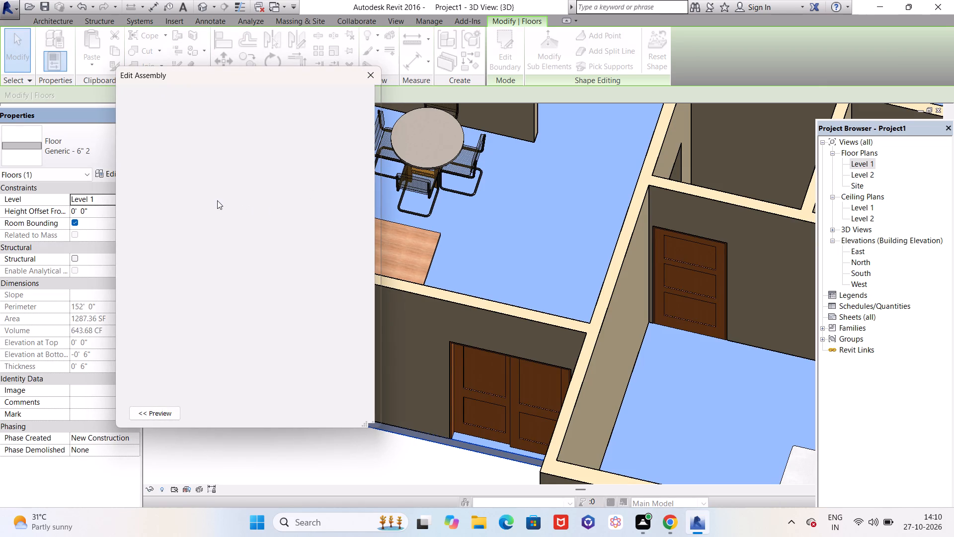
{"action": "left_click", "coordinate": [218, 200]}
{"action": "left_click", "coordinate": [225, 202]}
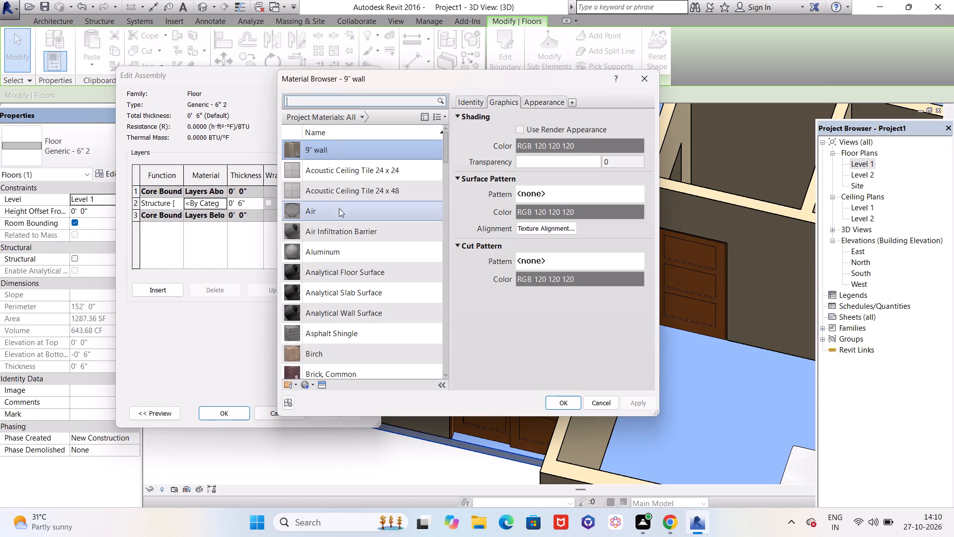
{"action": "scroll", "coordinate": [335, 279], "scroll_direction": "down", "scroll_amount": 8}
{"action": "scroll", "coordinate": [335, 279], "scroll_direction": "up", "scroll_amount": 5}
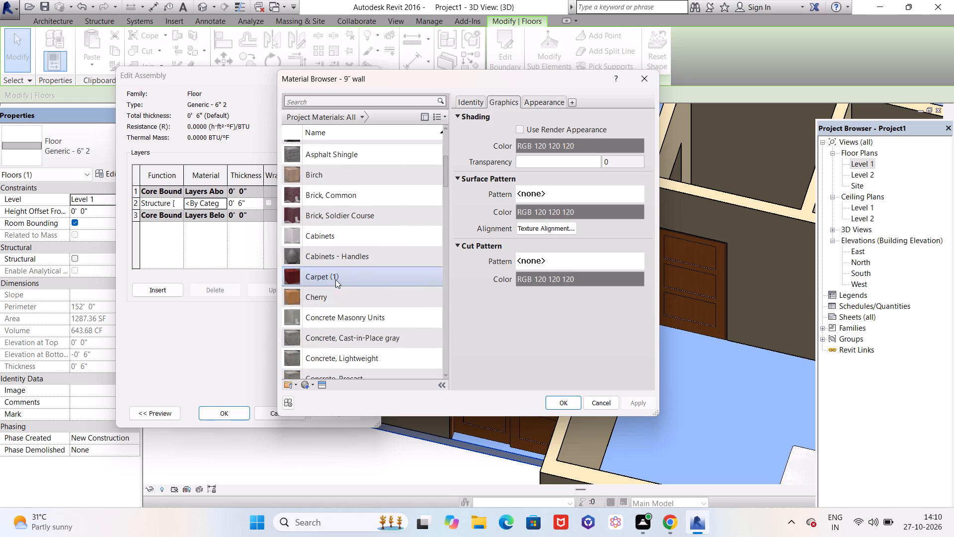
{"action": "left_click", "coordinate": [302, 385]}
{"action": "left_click", "coordinate": [312, 395]}
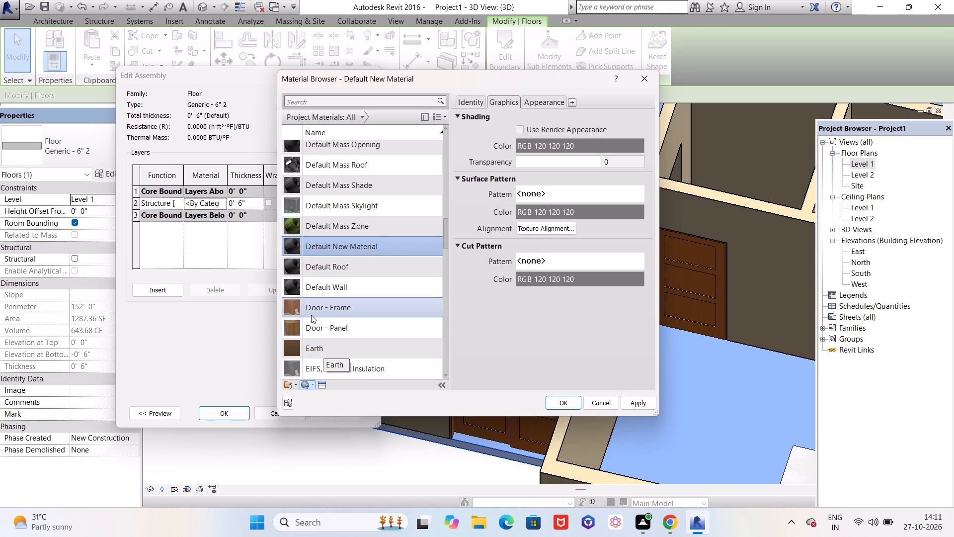
{"action": "right_click", "coordinate": [372, 238]}
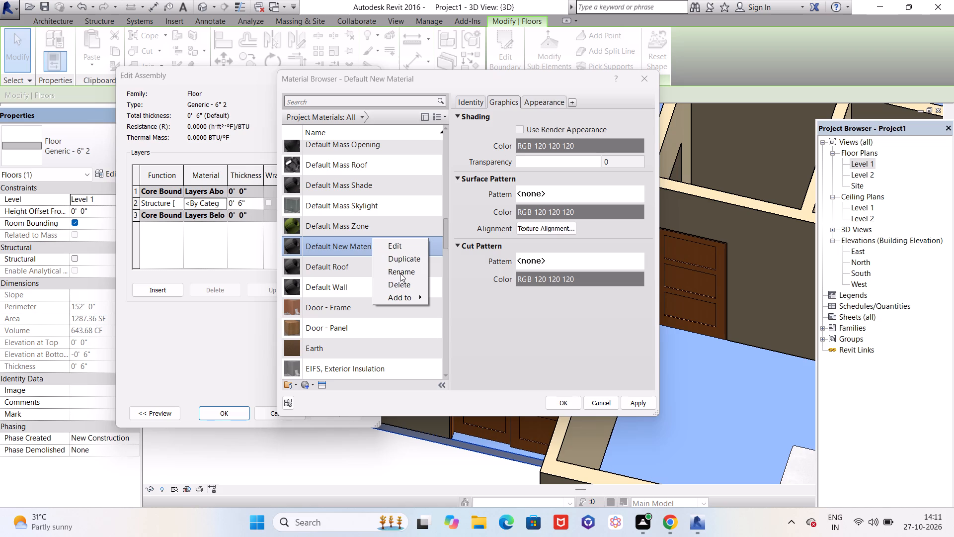
{"action": "left_click", "coordinate": [401, 269]}
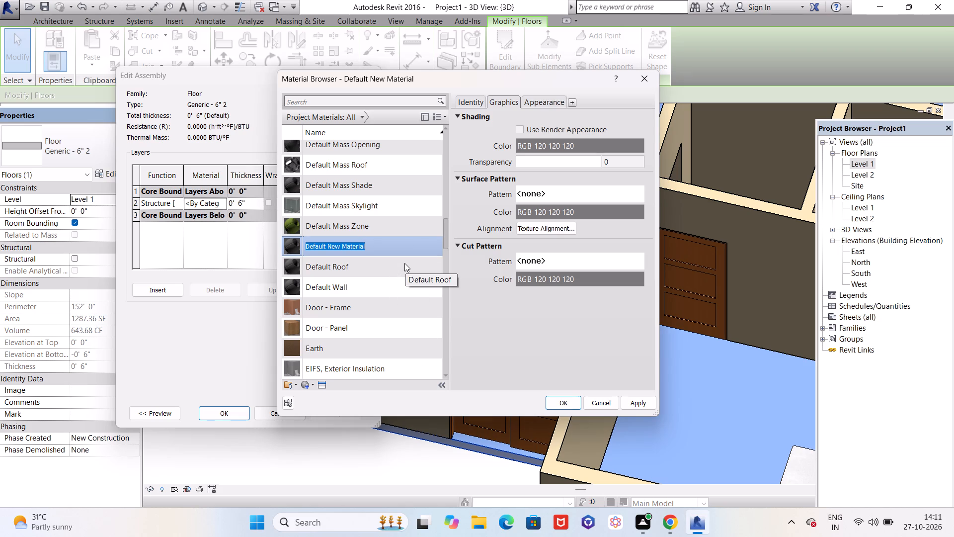
{"action": "type", "text": "6\""}
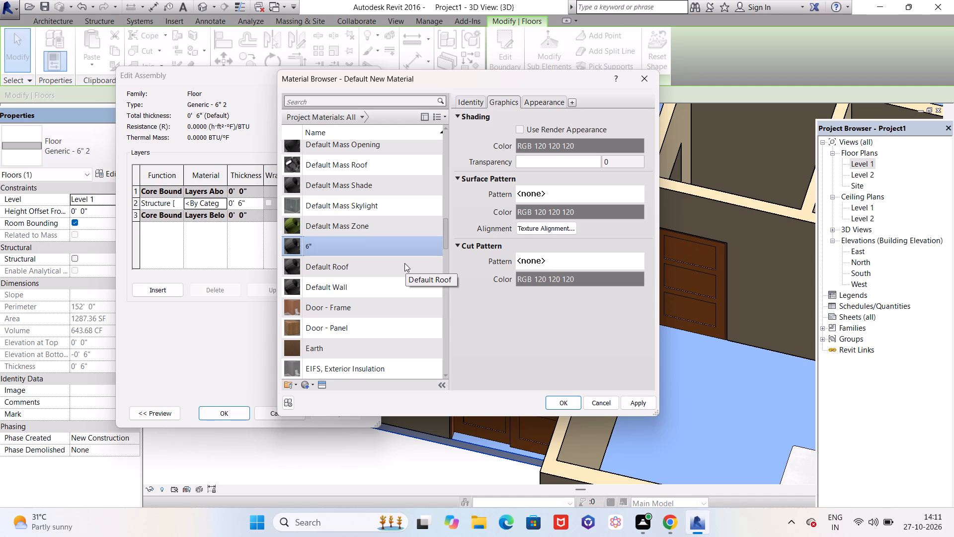
{"action": "key", "text": "space"}
{"action": "type", "text": "floor"}
{"action": "key", "text": "Return"}
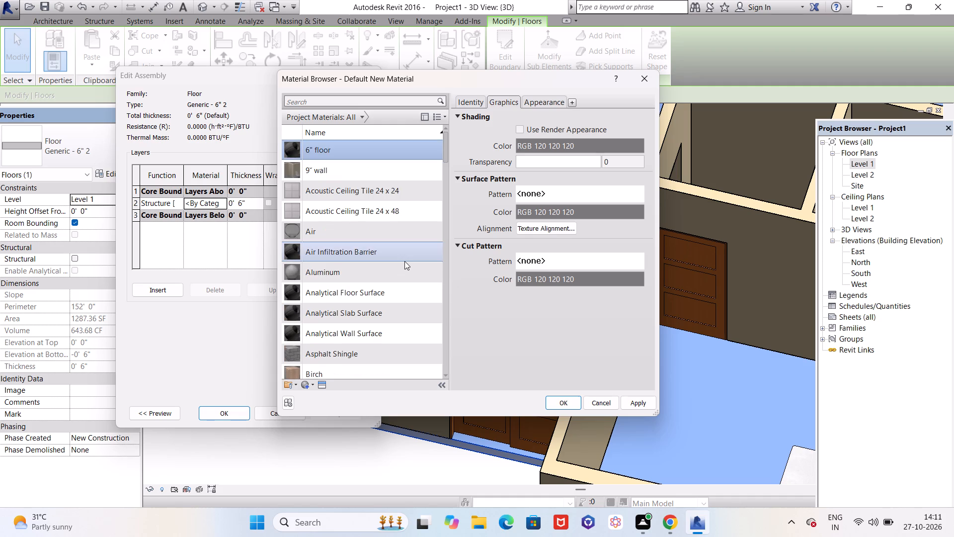
Add the Tile - Ceramic Floor asset, found by searching "floor", to the 6" floor material and save it in the floor's type.
{"action": "left_click", "coordinate": [319, 385]}
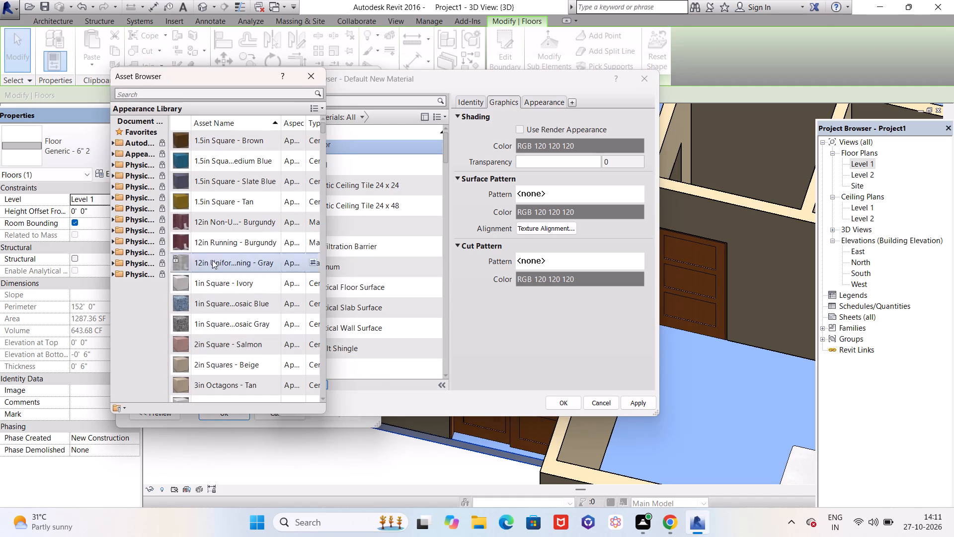
{"action": "left_click", "coordinate": [195, 88]}
{"action": "left_click", "coordinate": [193, 94]}
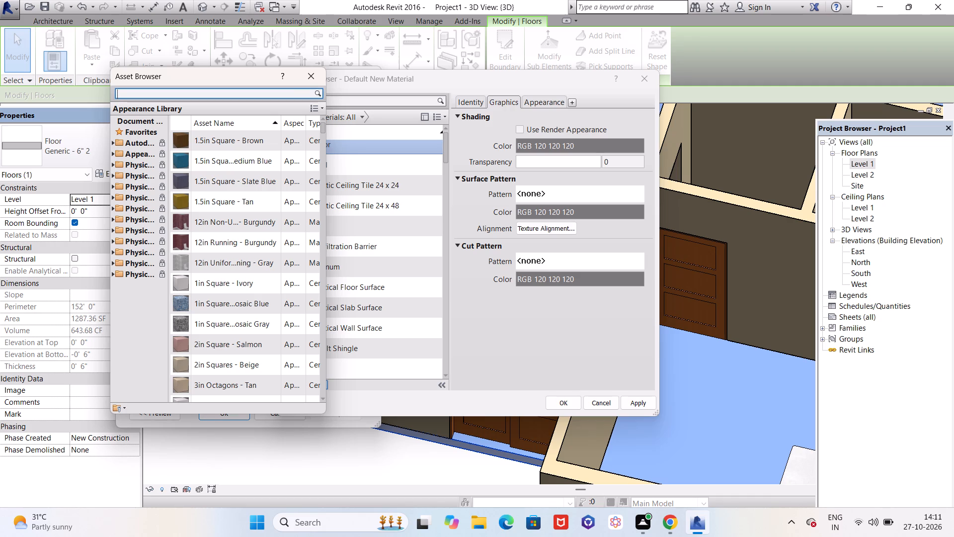
{"action": "key", "text": "f"}
{"action": "type", "text": "loor"}
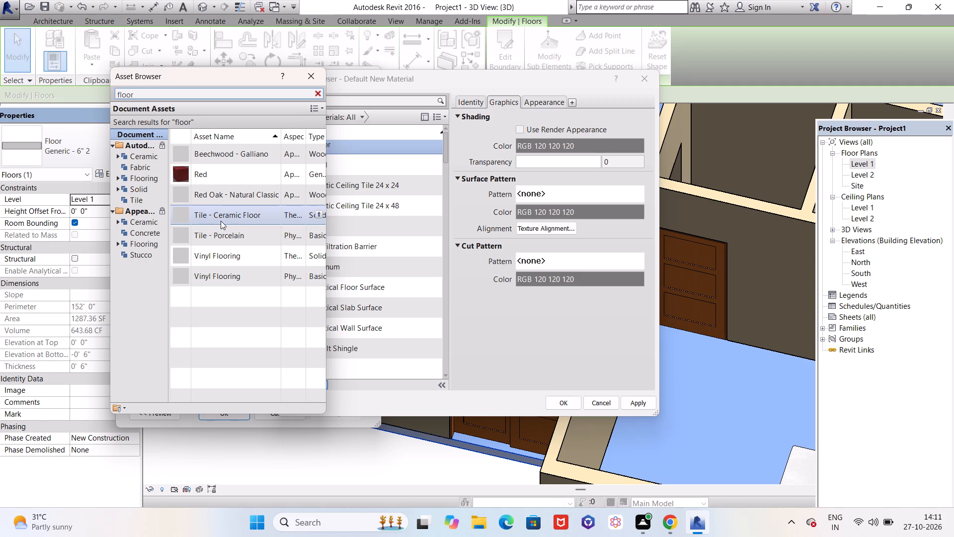
{"action": "left_click", "coordinate": [197, 215]}
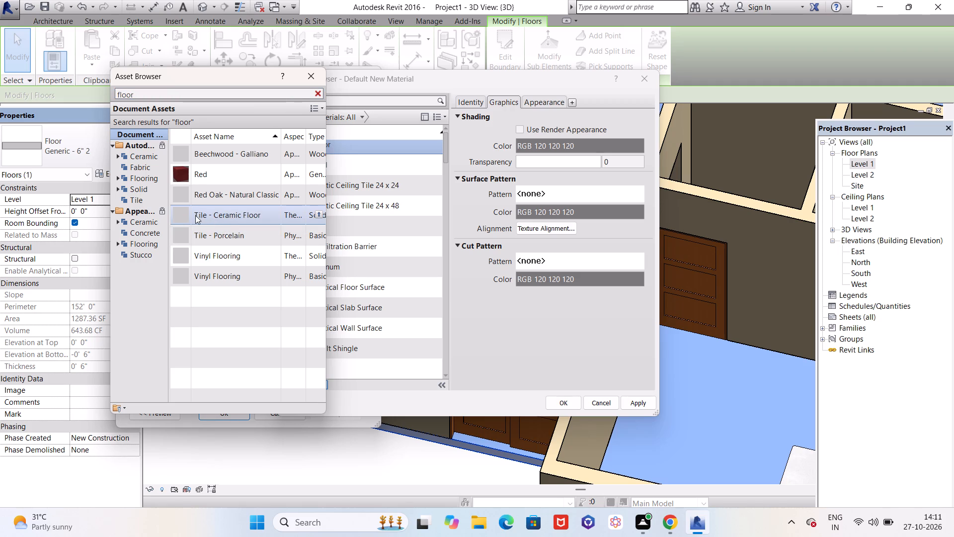
{"action": "double_click", "coordinate": [195, 215]}
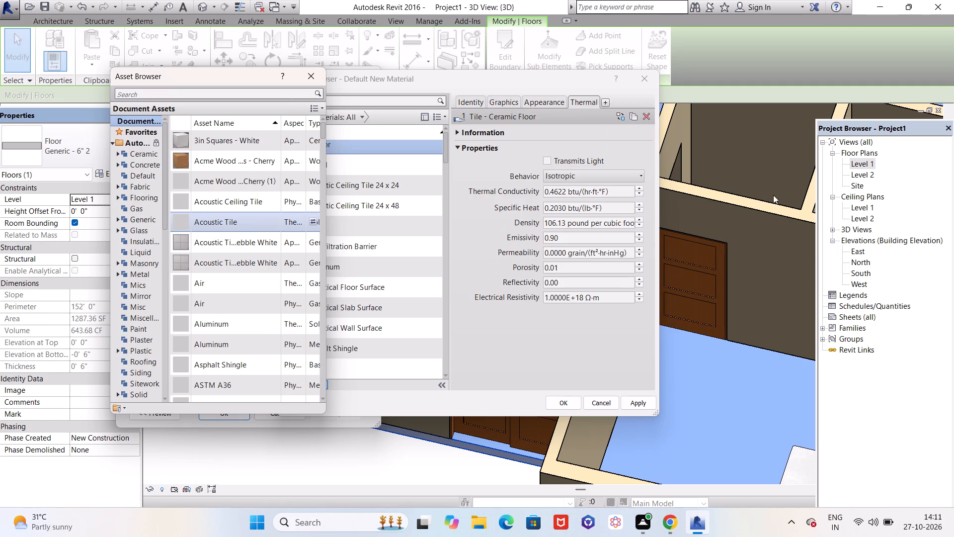
{"action": "scroll", "coordinate": [533, 160], "scroll_direction": "up", "scroll_amount": 5}
{"action": "scroll", "coordinate": [556, 263], "scroll_direction": "down", "scroll_amount": 4}
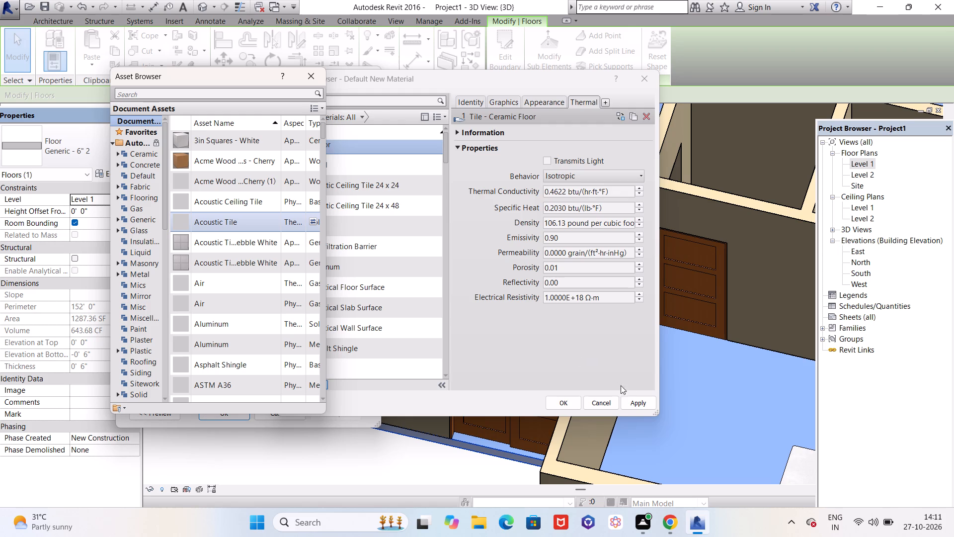
{"action": "left_click", "coordinate": [637, 401]}
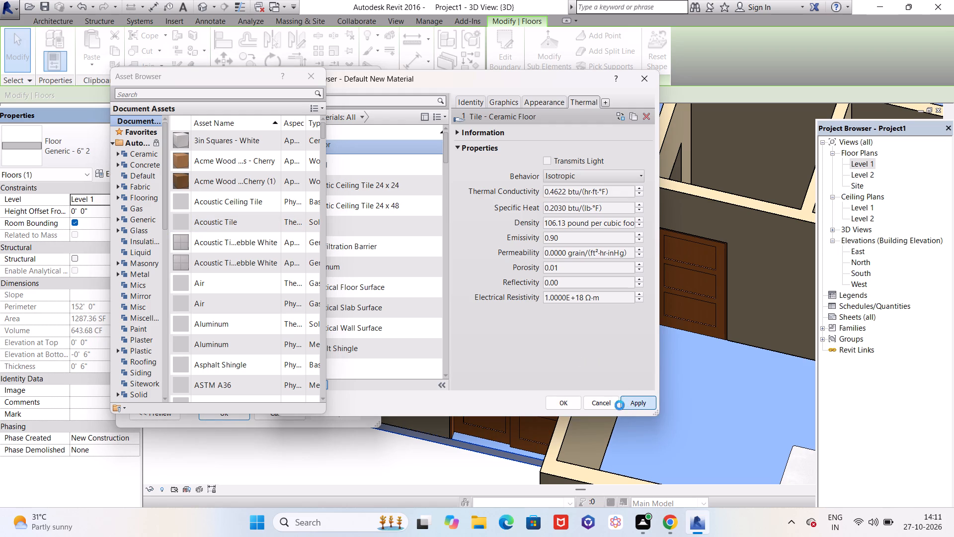
{"action": "left_click", "coordinate": [559, 403]}
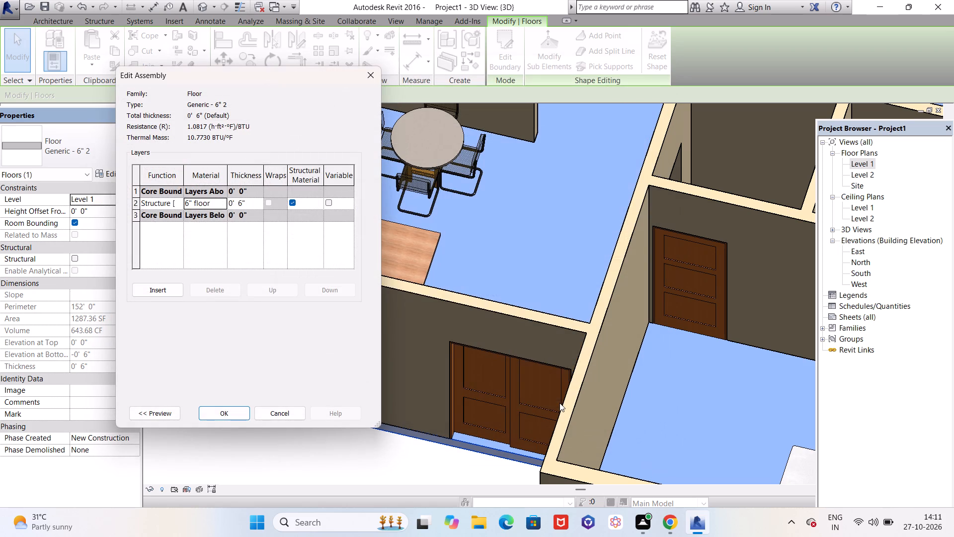
{"action": "left_click", "coordinate": [230, 416]}
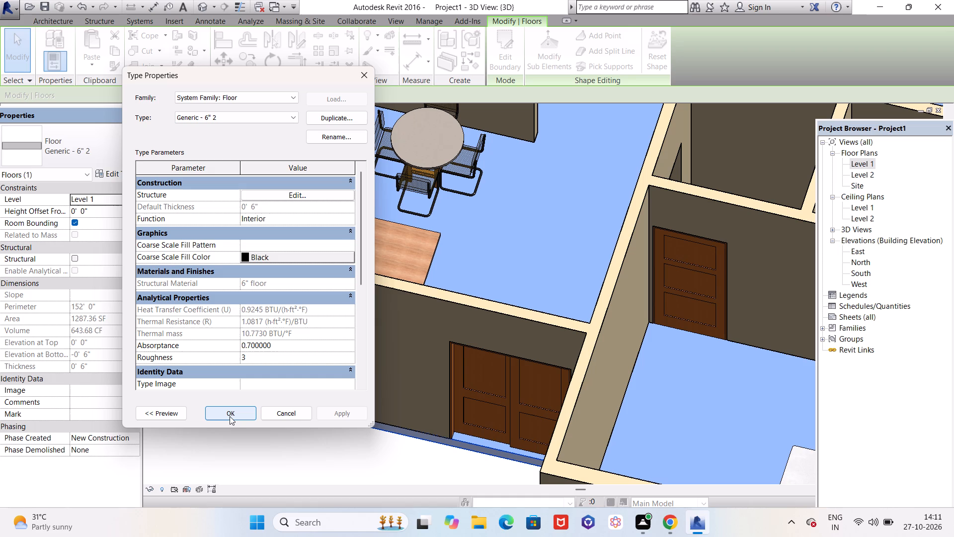
{"action": "left_click", "coordinate": [342, 420]}
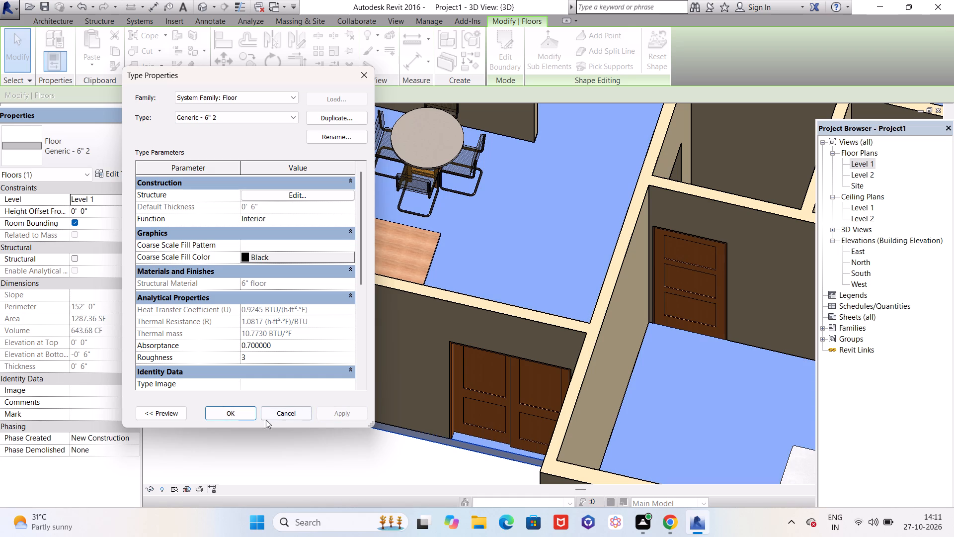
{"action": "left_click", "coordinate": [229, 417]}
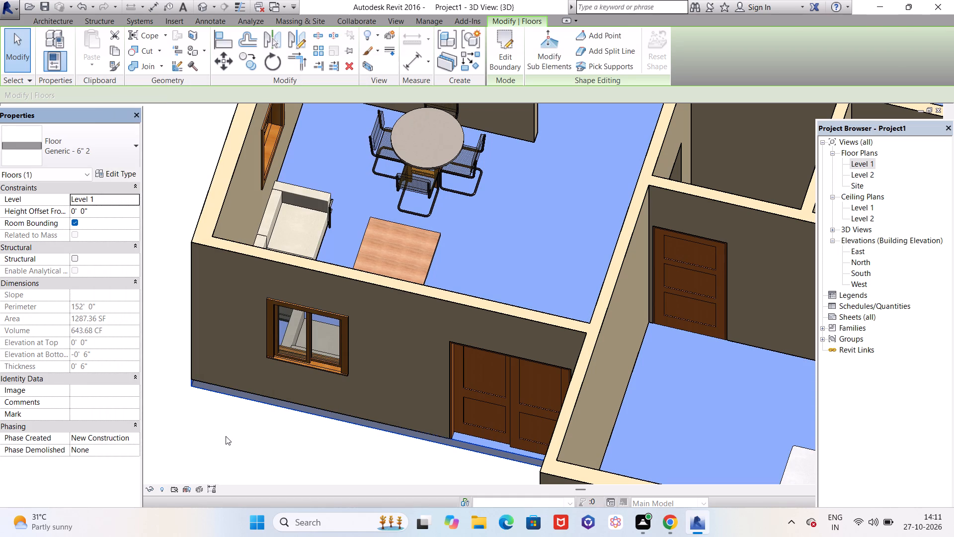
Deselect the floor and examine its surface in 3D around the living and dining area and across the whole house.
{"action": "left_click", "coordinate": [226, 436]}
{"action": "scroll", "coordinate": [296, 426], "scroll_direction": "down", "scroll_amount": 4}
{"action": "scroll", "coordinate": [442, 307], "scroll_direction": "up", "scroll_amount": 2}
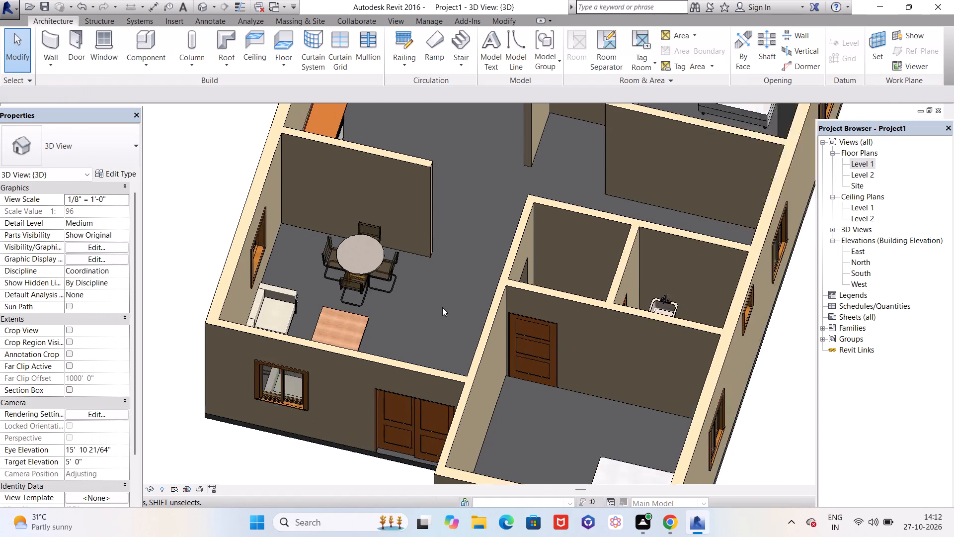
{"action": "scroll", "coordinate": [442, 307], "scroll_direction": "up", "scroll_amount": 8}
{"action": "left_click", "coordinate": [441, 289]}
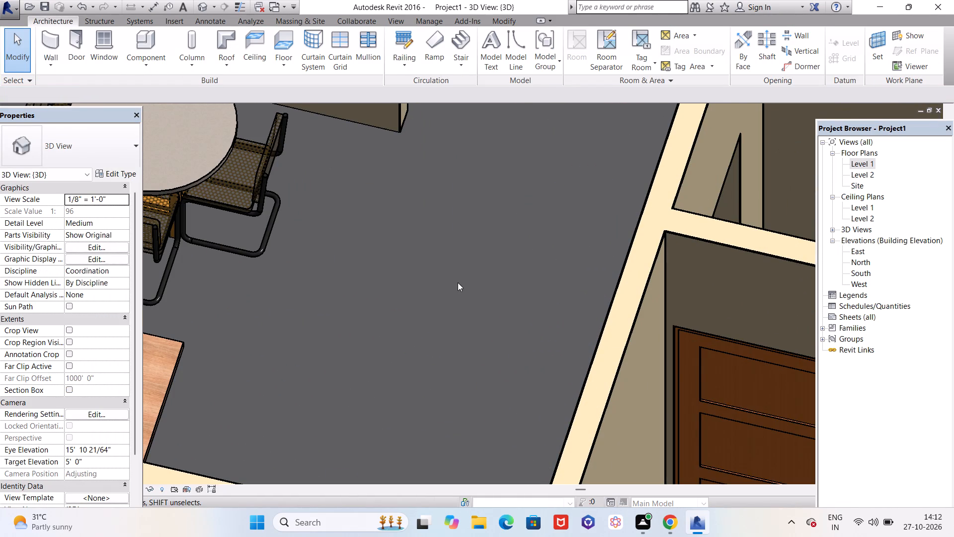
{"action": "scroll", "coordinate": [459, 282], "scroll_direction": "down", "scroll_amount": 14}
{"action": "scroll", "coordinate": [457, 274], "scroll_direction": "up", "scroll_amount": 13}
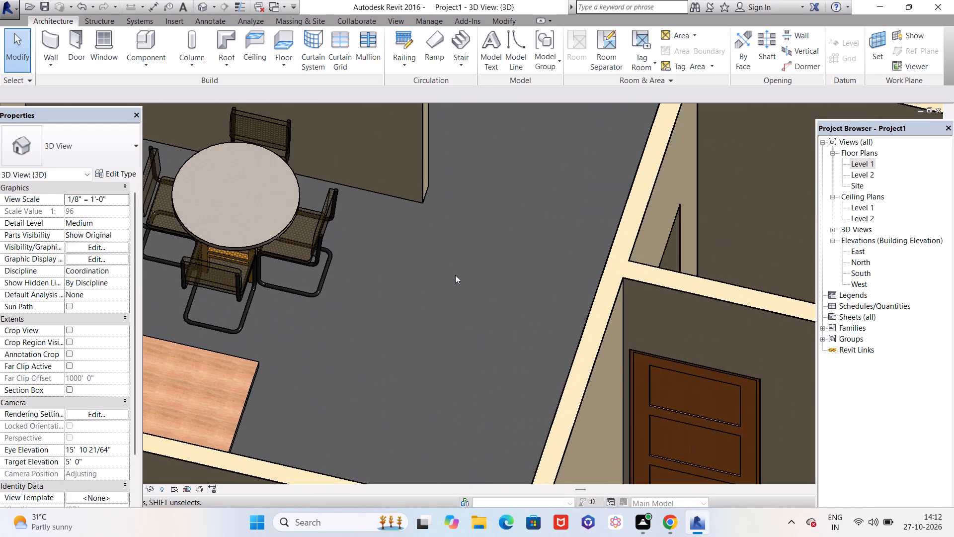
{"action": "scroll", "coordinate": [455, 275], "scroll_direction": "up", "scroll_amount": 7}
{"action": "scroll", "coordinate": [455, 275], "scroll_direction": "down", "scroll_amount": 20}
{"action": "scroll", "coordinate": [455, 275], "scroll_direction": "down", "scroll_amount": 7}
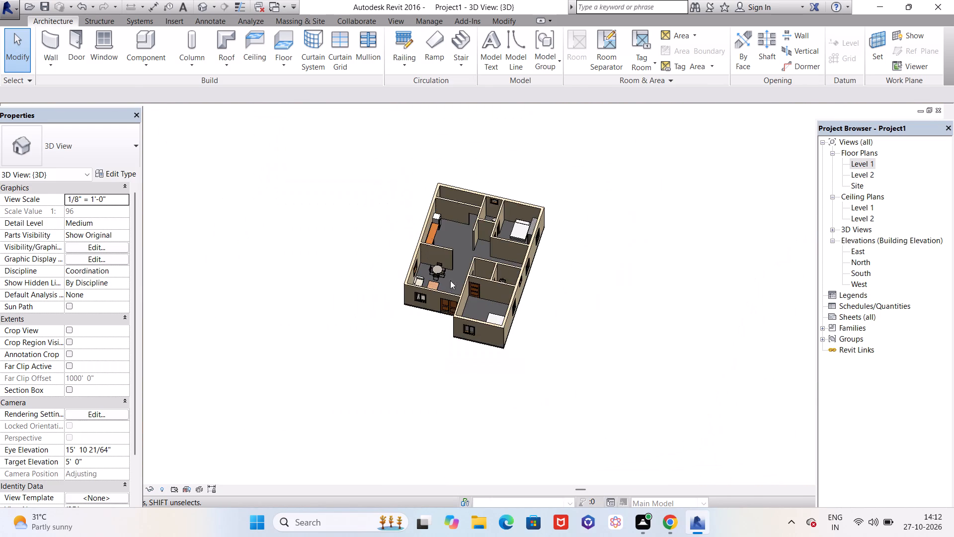
{"action": "scroll", "coordinate": [447, 283], "scroll_direction": "up", "scroll_amount": 20}
{"action": "scroll", "coordinate": [449, 282], "scroll_direction": "down", "scroll_amount": 11}
{"action": "scroll", "coordinate": [449, 282], "scroll_direction": "up", "scroll_amount": 5}
{"action": "scroll", "coordinate": [442, 297], "scroll_direction": "down", "scroll_amount": 5}
{"action": "scroll", "coordinate": [403, 392], "scroll_direction": "up", "scroll_amount": 3}
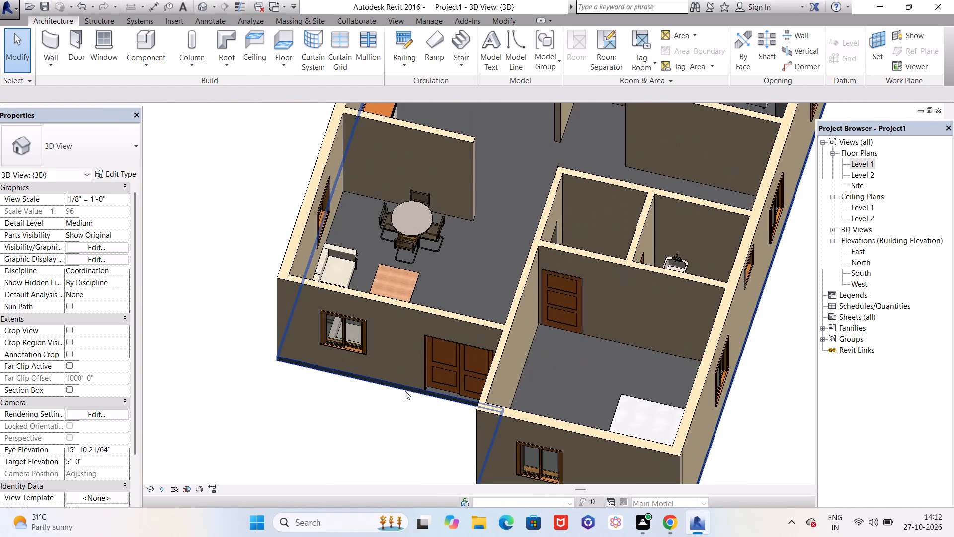
Select the floor by its exposed edge at the entrance doors and examine its extent inside the house and along the outer walls.
{"action": "scroll", "coordinate": [405, 391], "scroll_direction": "up", "scroll_amount": 10}
{"action": "scroll", "coordinate": [464, 397], "scroll_direction": "up", "scroll_amount": 4}
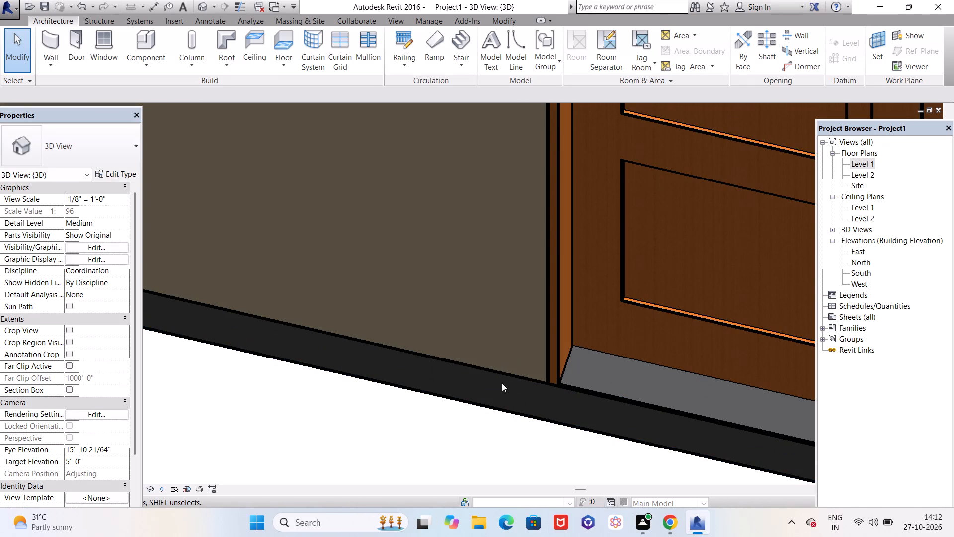
{"action": "left_click", "coordinate": [576, 391]}
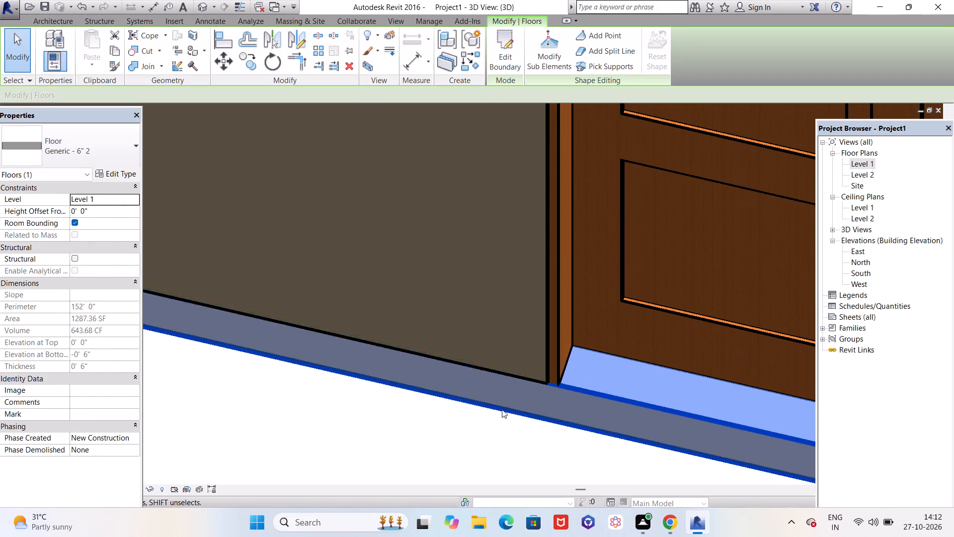
{"action": "scroll", "coordinate": [480, 425], "scroll_direction": "down", "scroll_amount": 17}
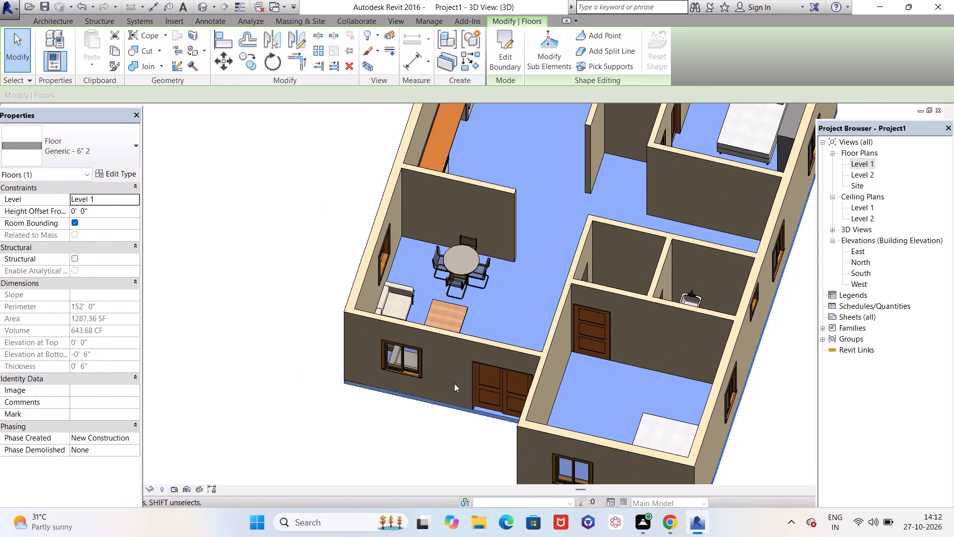
{"action": "scroll", "coordinate": [454, 382], "scroll_direction": "down", "scroll_amount": 3}
{"action": "scroll", "coordinate": [462, 338], "scroll_direction": "up", "scroll_amount": 5}
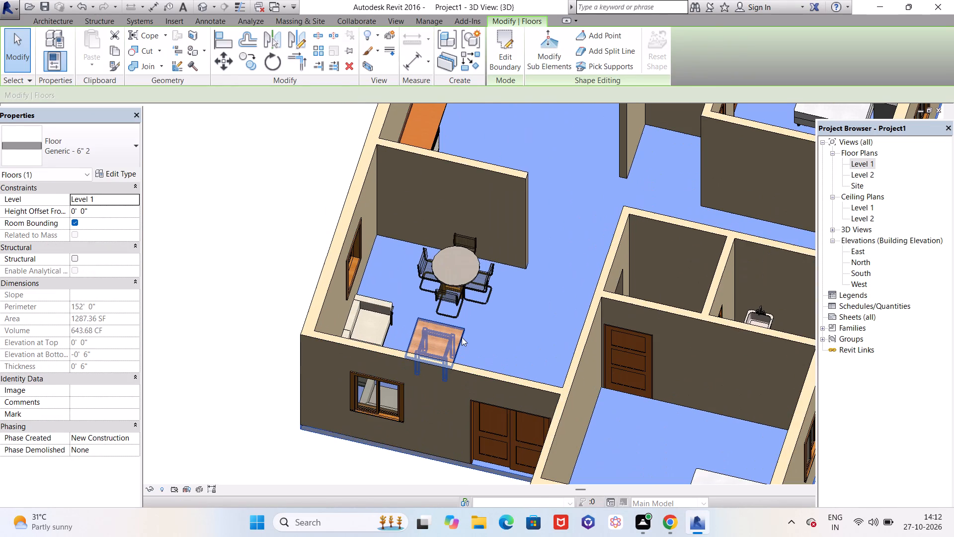
{"action": "scroll", "coordinate": [459, 330], "scroll_direction": "up", "scroll_amount": 7}
{"action": "scroll", "coordinate": [433, 278], "scroll_direction": "down", "scroll_amount": 5}
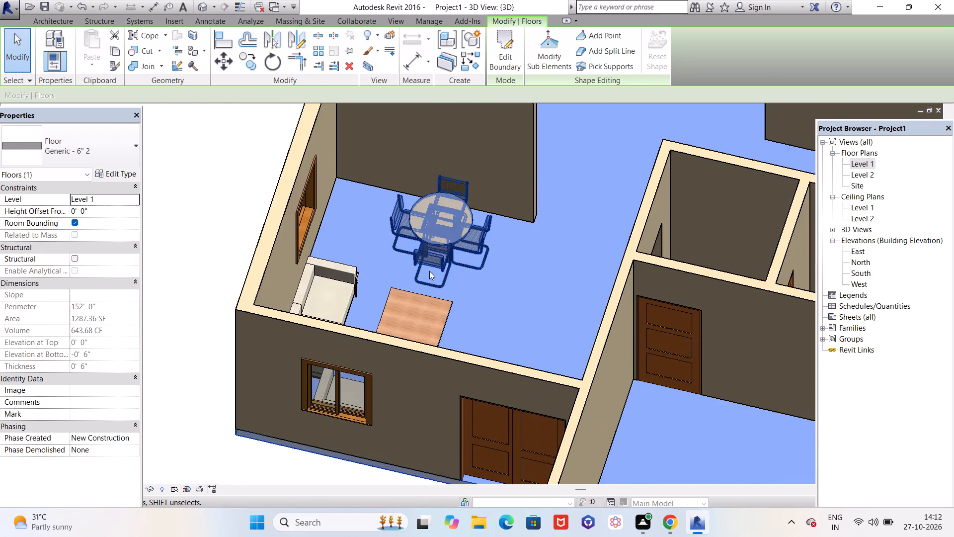
{"action": "scroll", "coordinate": [429, 271], "scroll_direction": "down", "scroll_amount": 4}
{"action": "scroll", "coordinate": [631, 390], "scroll_direction": "up", "scroll_amount": 4}
{"action": "scroll", "coordinate": [550, 308], "scroll_direction": "down", "scroll_amount": 2}
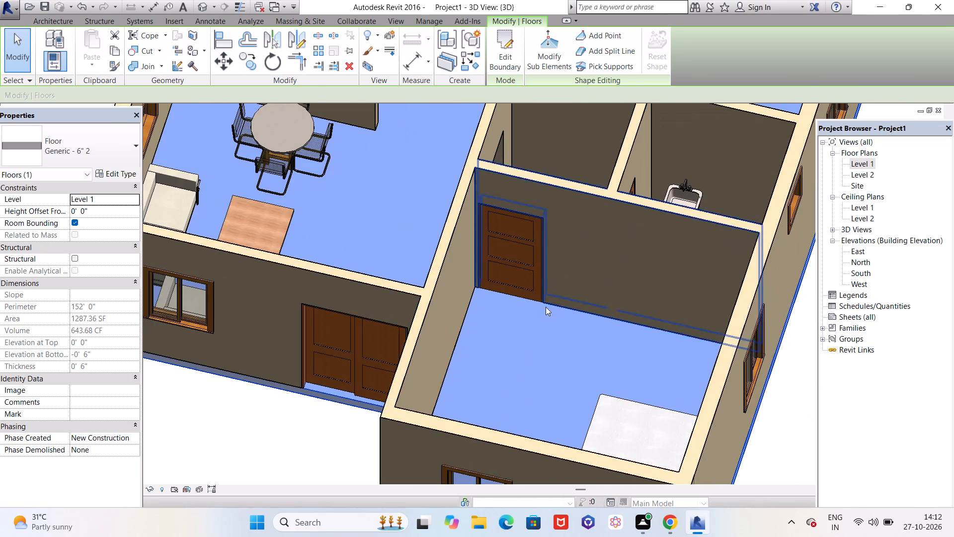
{"action": "scroll", "coordinate": [546, 307], "scroll_direction": "down", "scroll_amount": 2}
{"action": "middle_click_drag", "start_coordinate": [426, 343], "coordinate": [581, 153], "text": "shift"}
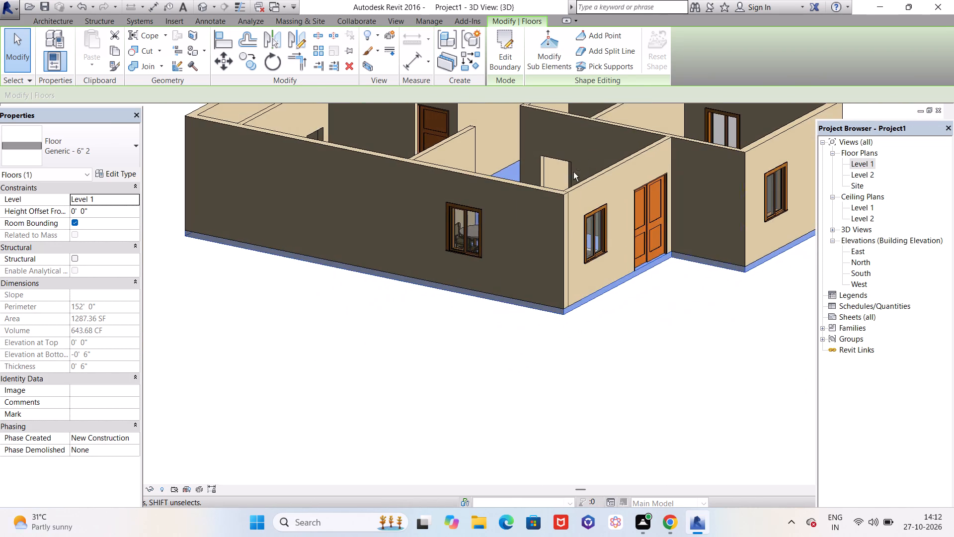
{"action": "scroll", "coordinate": [519, 315], "scroll_direction": "up", "scroll_amount": 5}
{"action": "scroll", "coordinate": [561, 292], "scroll_direction": "up", "scroll_amount": 10}
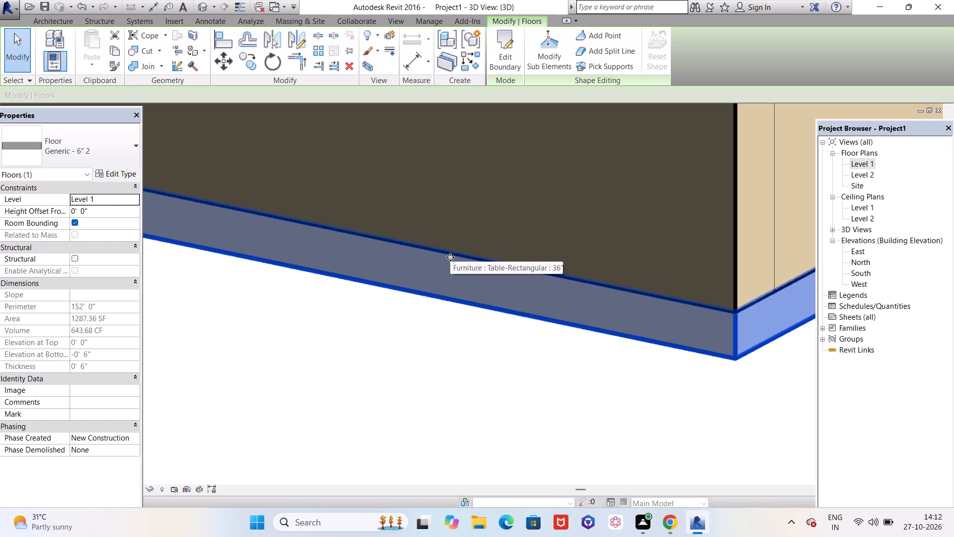
Deselect the floor and examine its exposed edge around the entrance and its surface across the whole house in 3D.
{"action": "left_click", "coordinate": [350, 376]}
{"action": "scroll", "coordinate": [342, 376], "scroll_direction": "down", "scroll_amount": 3}
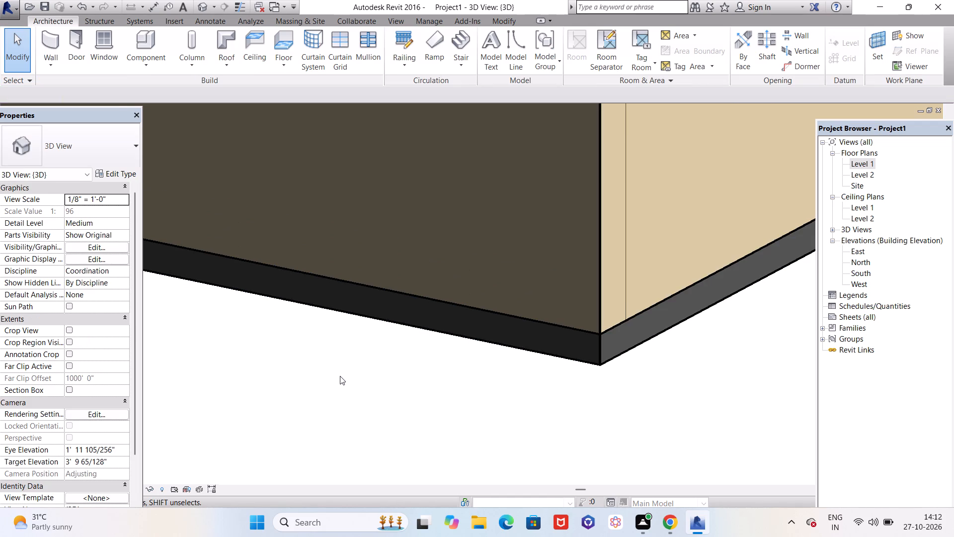
{"action": "scroll", "coordinate": [340, 376], "scroll_direction": "down", "scroll_amount": 2}
{"action": "middle_click_drag", "start_coordinate": [563, 384], "coordinate": [492, 395], "text": "shift"}
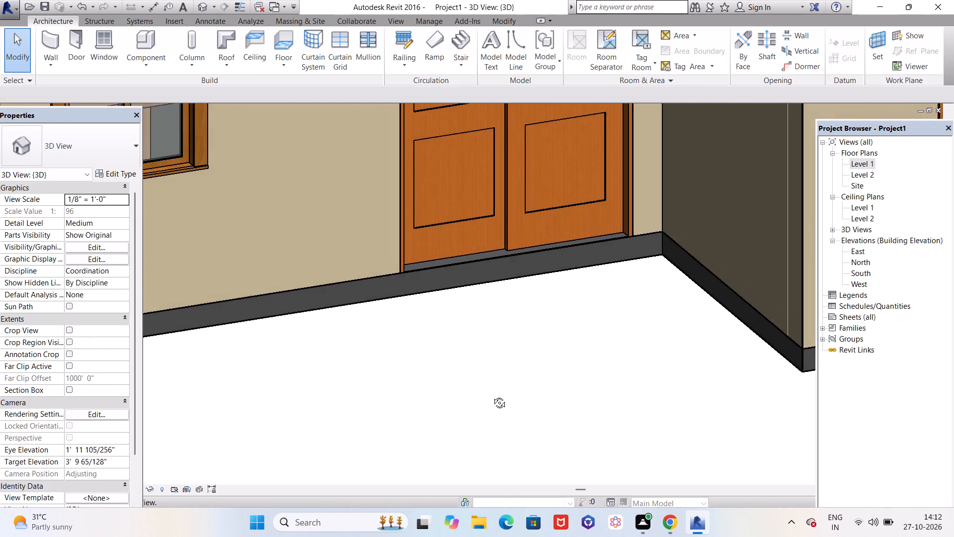
{"action": "middle_click_drag", "start_coordinate": [492, 395], "coordinate": [525, 406], "text": "shift"}
{"action": "scroll", "coordinate": [525, 406], "scroll_direction": "down", "scroll_amount": 8}
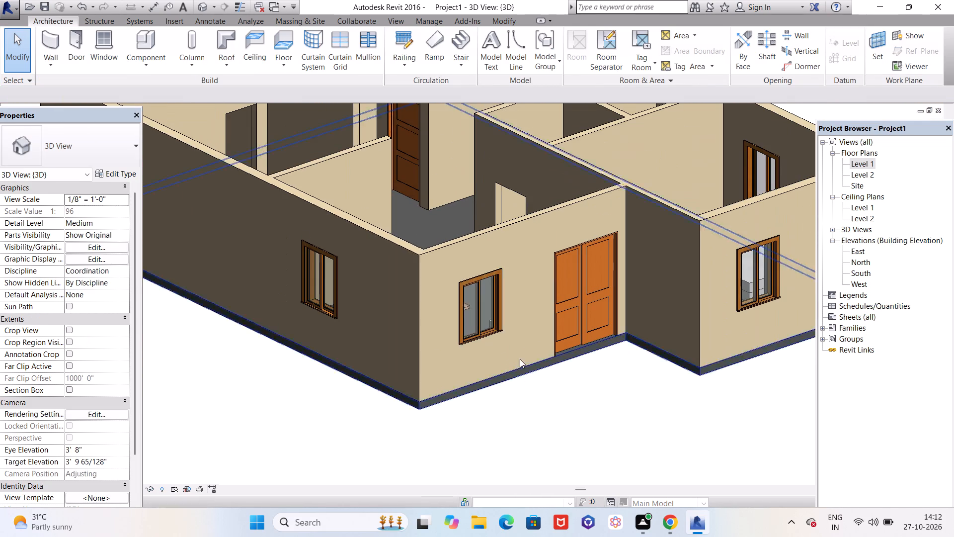
{"action": "scroll", "coordinate": [330, 241], "scroll_direction": "down", "scroll_amount": 5}
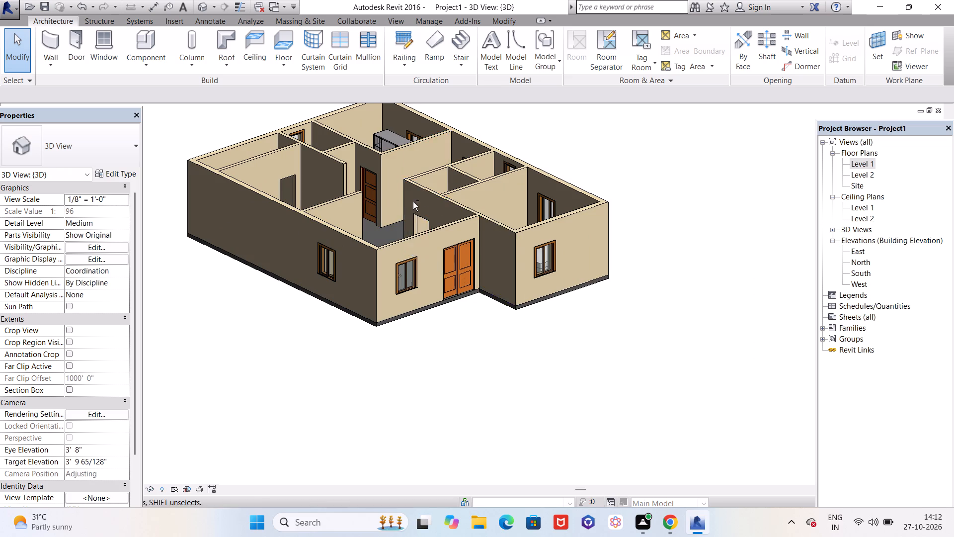
{"action": "middle_click_drag", "start_coordinate": [414, 202], "coordinate": [368, 378], "text": "shift"}
{"action": "scroll", "coordinate": [368, 378], "scroll_direction": "down", "scroll_amount": 1, "text": "shift"}
{"action": "scroll", "coordinate": [381, 255], "scroll_direction": "down", "scroll_amount": 5}
{"action": "scroll", "coordinate": [363, 195], "scroll_direction": "up", "scroll_amount": 6}
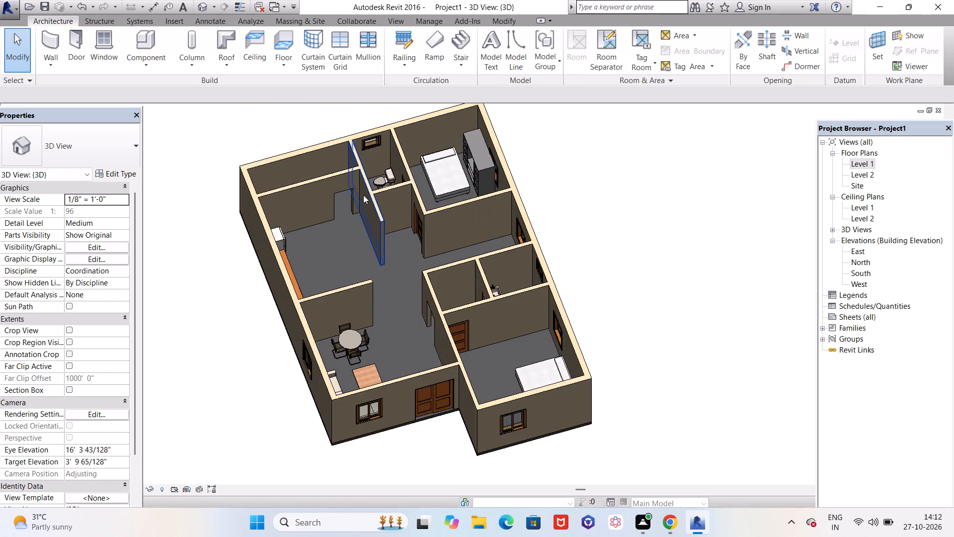
Undo the last two floor operations back to the boundary sketch, and choose the Generic - 6" 2 floor type.
{"action": "key", "text": "ctrl+z"}
{"action": "key", "text": "ctrl+z"}
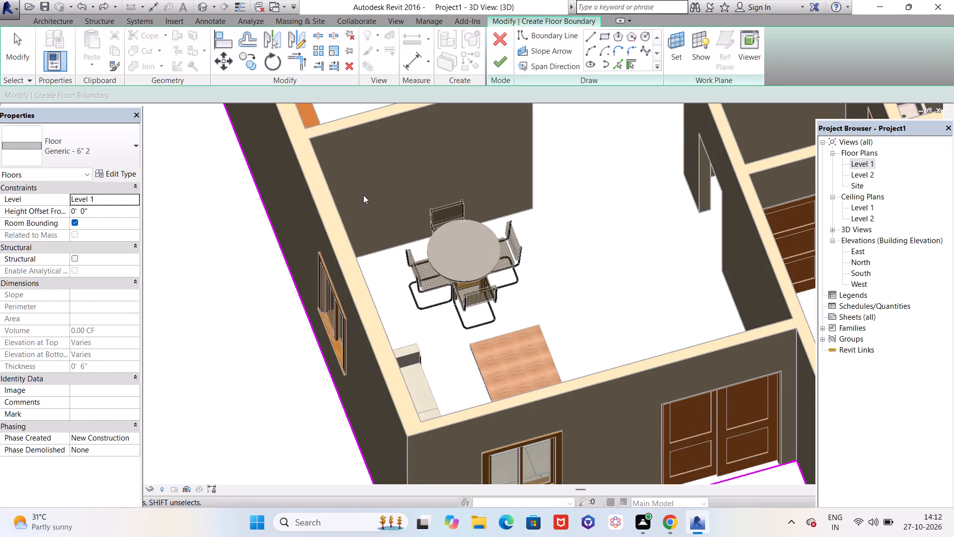
{"action": "scroll", "coordinate": [363, 197], "scroll_direction": "down", "scroll_amount": 4}
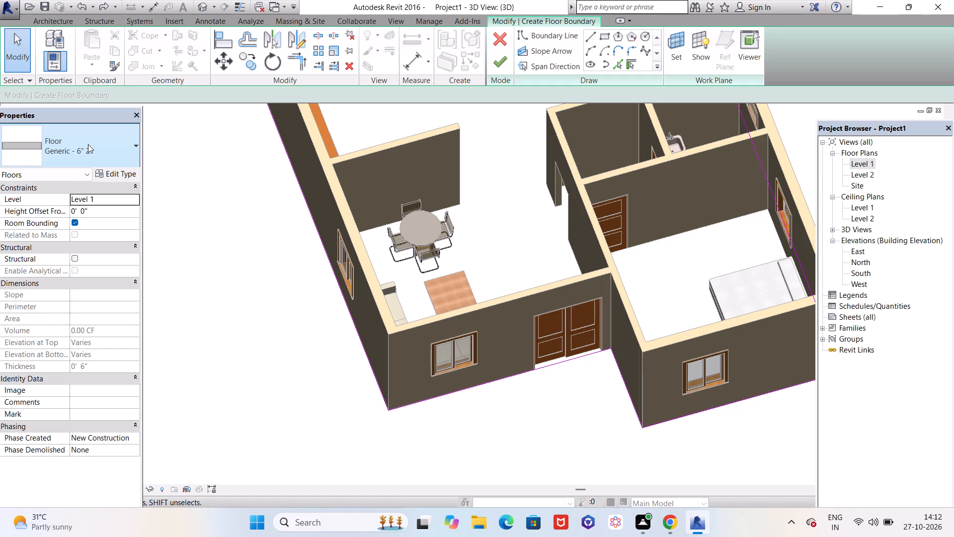
{"action": "left_click", "coordinate": [32, 148]}
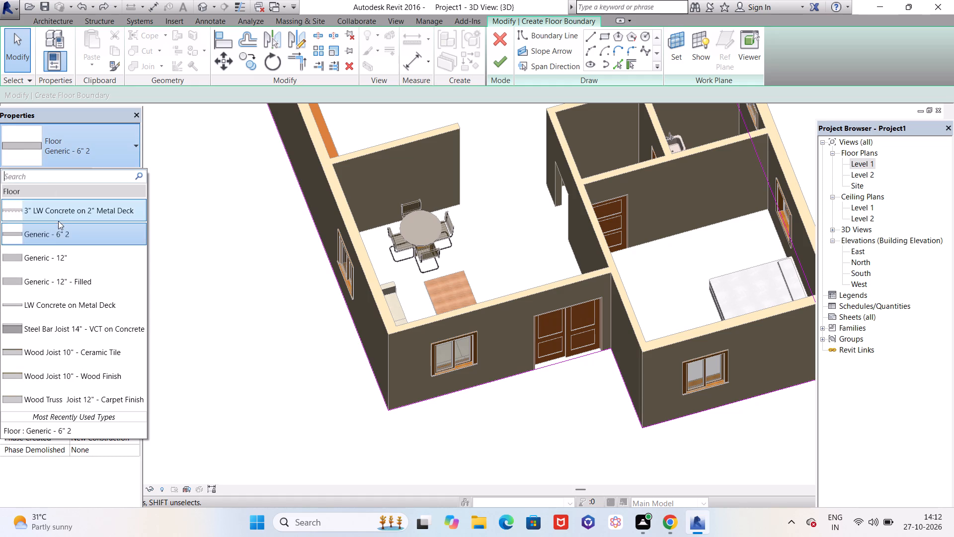
{"action": "left_click", "coordinate": [58, 236]}
{"action": "scroll", "coordinate": [266, 338], "scroll_direction": "down", "scroll_amount": 5}
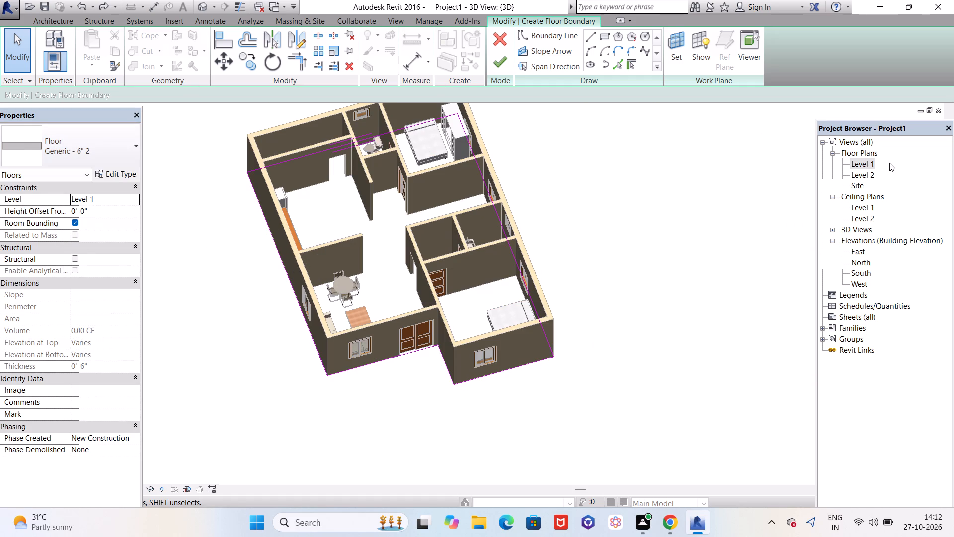
Open the Level 1 floor plan and undo the boundary lines sketched along the house's outer walls.
{"action": "double_click", "coordinate": [863, 164]}
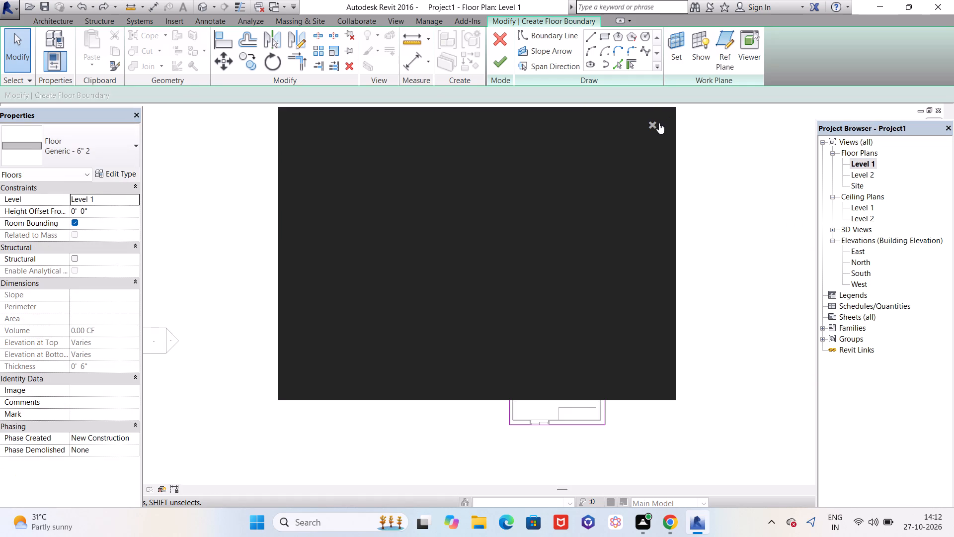
{"action": "double_click", "coordinate": [654, 124]}
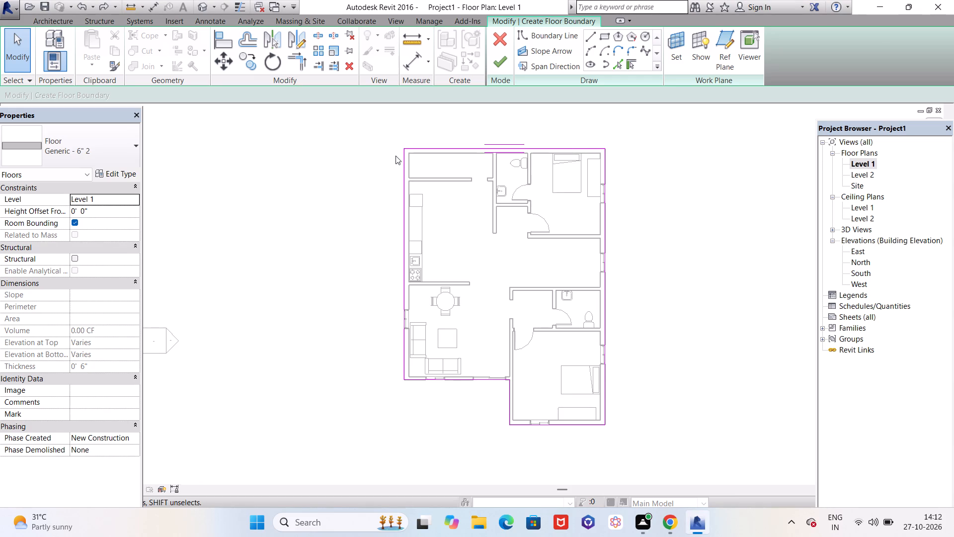
{"action": "scroll", "coordinate": [396, 156], "scroll_direction": "up", "scroll_amount": 4}
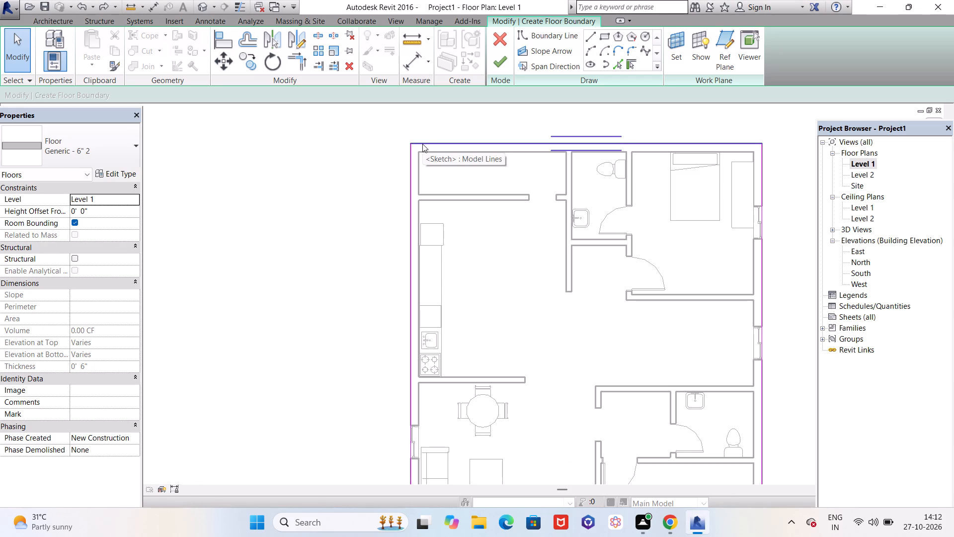
{"action": "key", "text": "ctrl+z"}
{"action": "key", "text": "ctrl+z"}
{"action": "key", "text": "ctrl+z"}
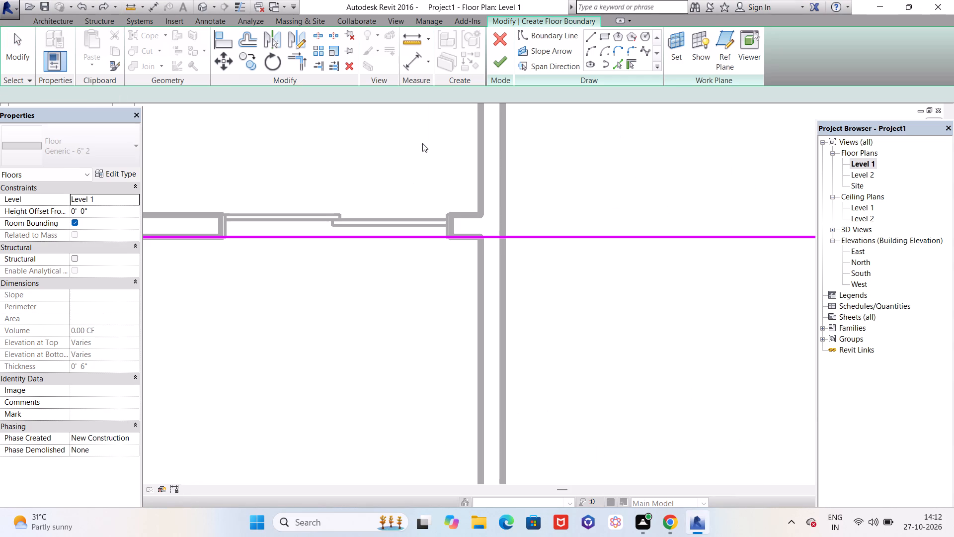
{"action": "key", "text": "ctrl+z"}
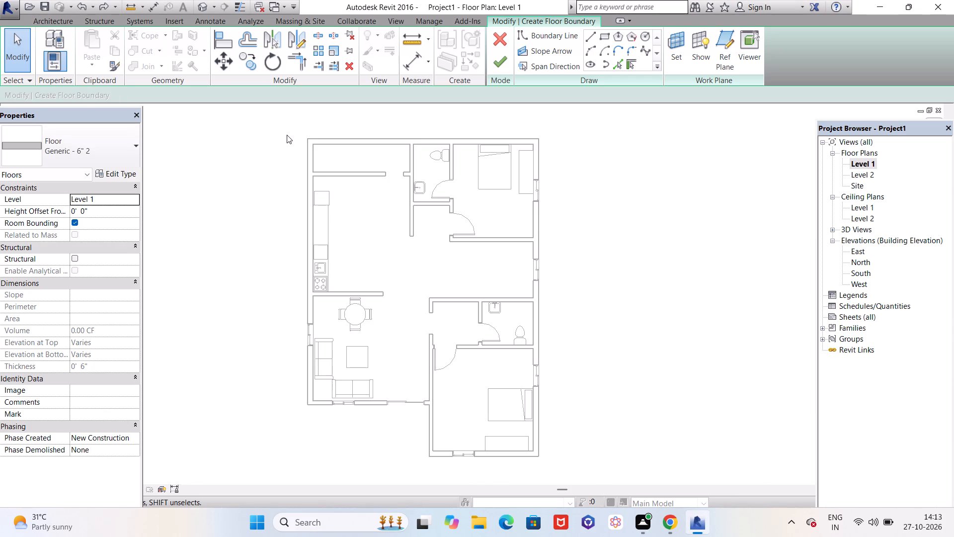
Create a Generic - 6" 2 floor from a rectangular boundary offset 4' outward from the house's opposite outer corners.
{"action": "scroll", "coordinate": [287, 135], "scroll_direction": "up", "scroll_amount": 1}
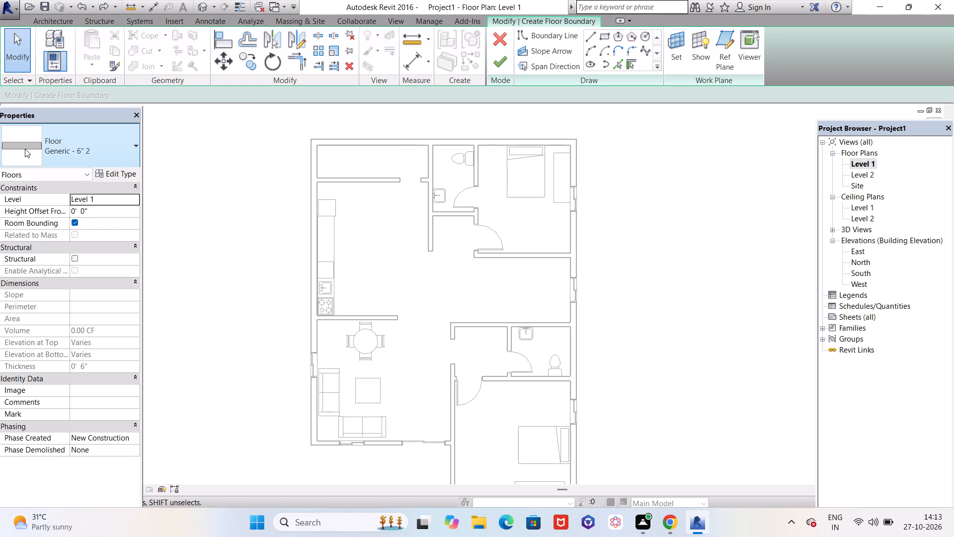
{"action": "left_click", "coordinate": [24, 145]}
{"action": "left_click", "coordinate": [48, 241]}
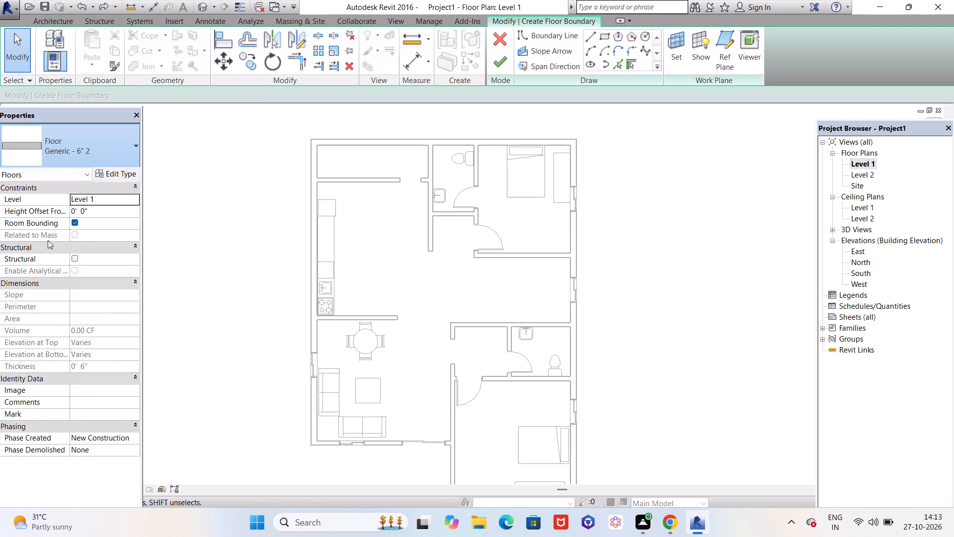
{"action": "left_click", "coordinate": [606, 38]}
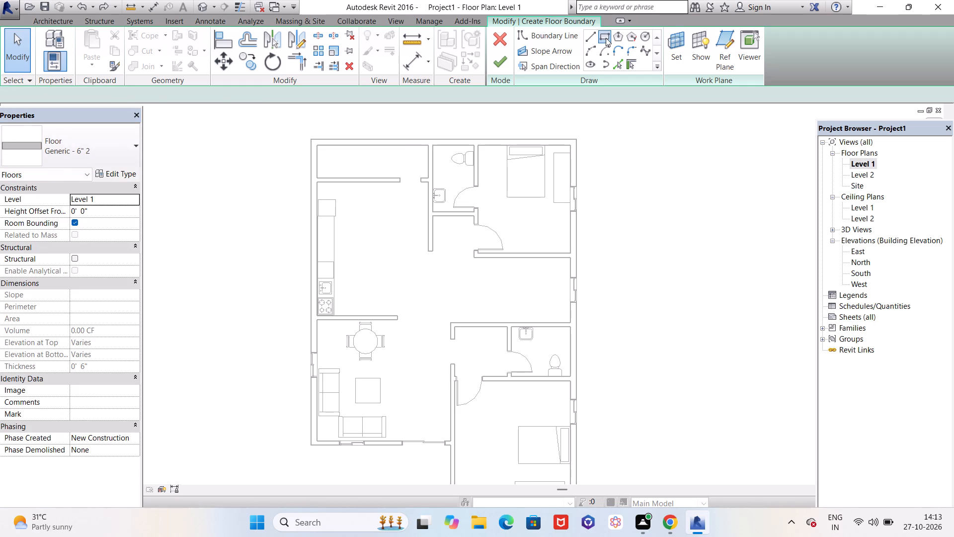
{"action": "left_click_drag", "start_coordinate": [90, 94], "coordinate": [66, 93]}
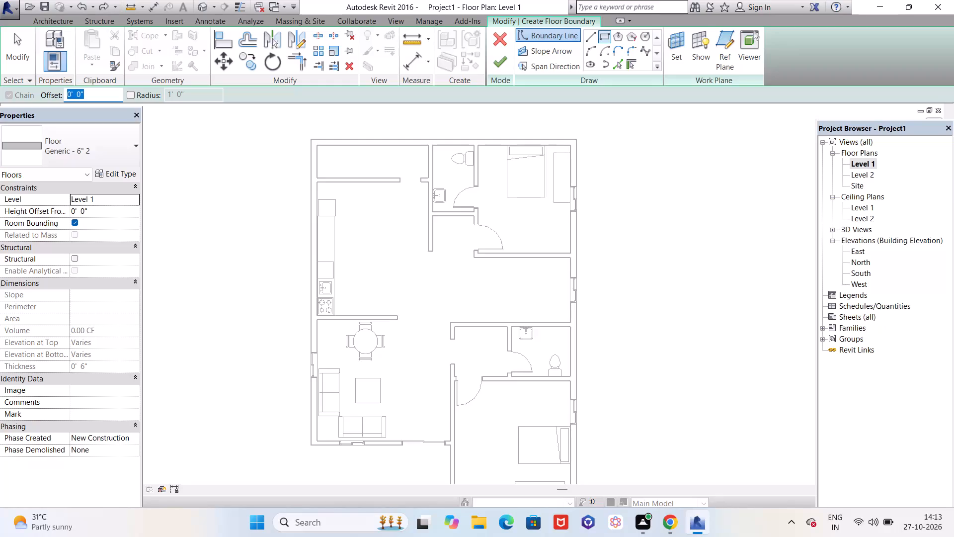
{"action": "key", "text": "4"}
{"action": "key", "text": "apostrophe"}
{"action": "key", "text": "Return"}
{"action": "left_click", "coordinate": [603, 37]}
{"action": "left_click", "coordinate": [324, 139]}
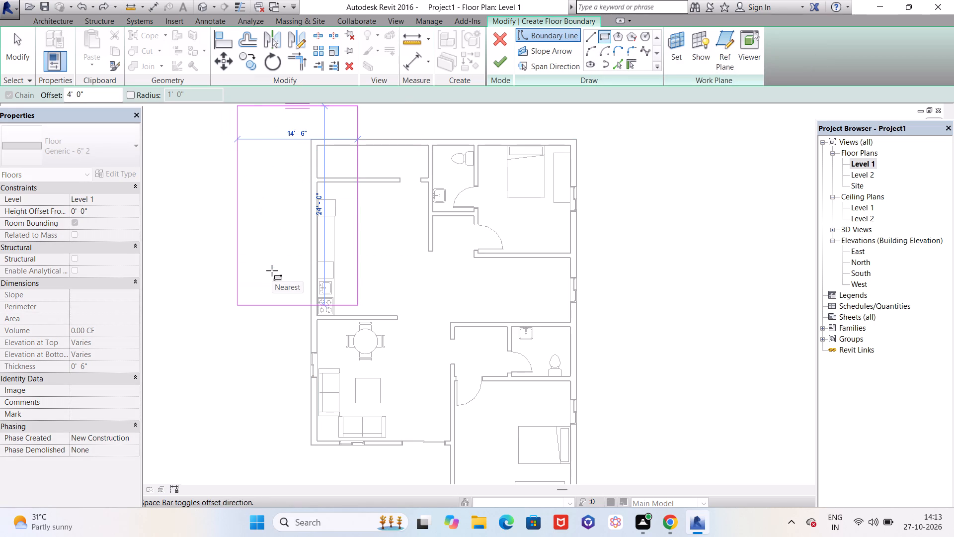
{"action": "key", "text": "Escape"}
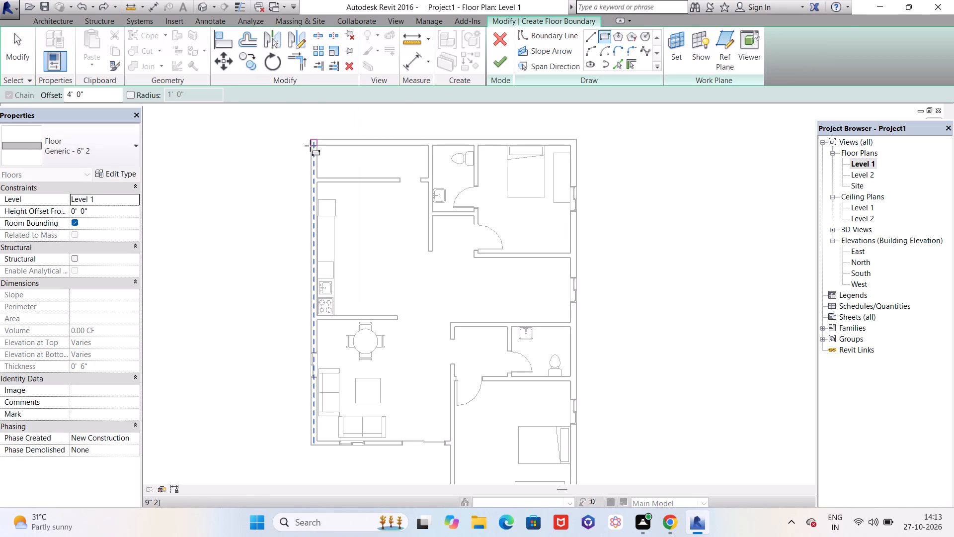
{"action": "left_click", "coordinate": [310, 141]}
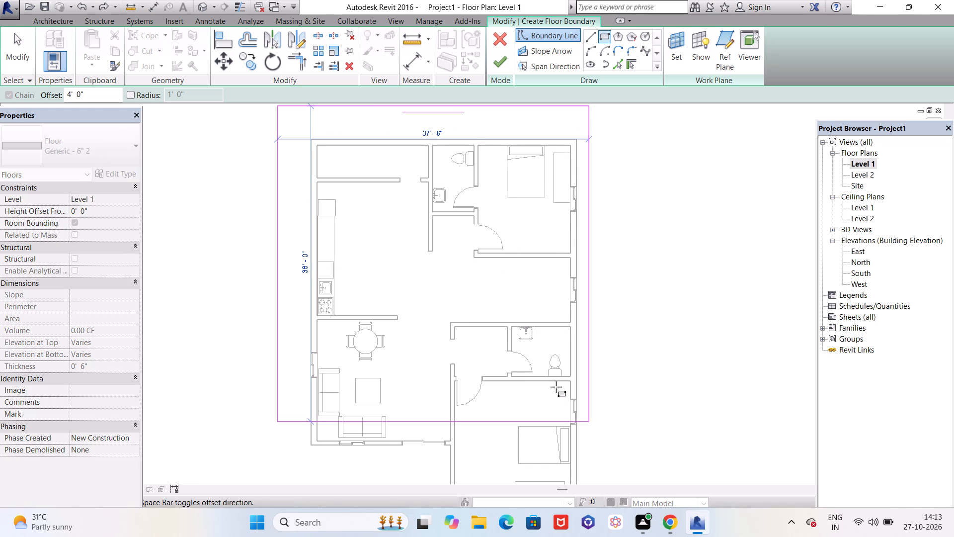
{"action": "scroll", "coordinate": [556, 387], "scroll_direction": "down", "scroll_amount": 2}
{"action": "middle_click_drag", "start_coordinate": [556, 387], "coordinate": [562, 273]}
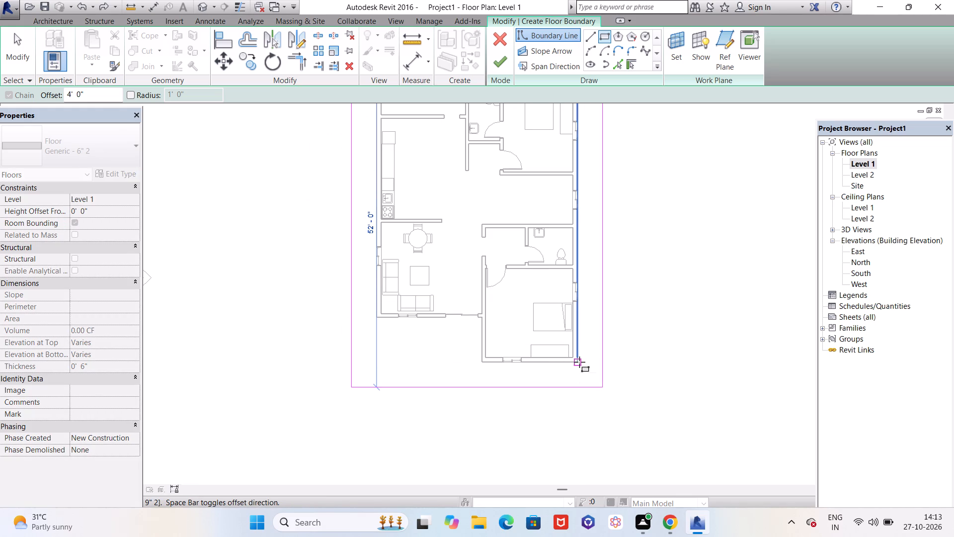
{"action": "left_click", "coordinate": [579, 362]}
{"action": "scroll", "coordinate": [414, 396], "scroll_direction": "down", "scroll_amount": 3}
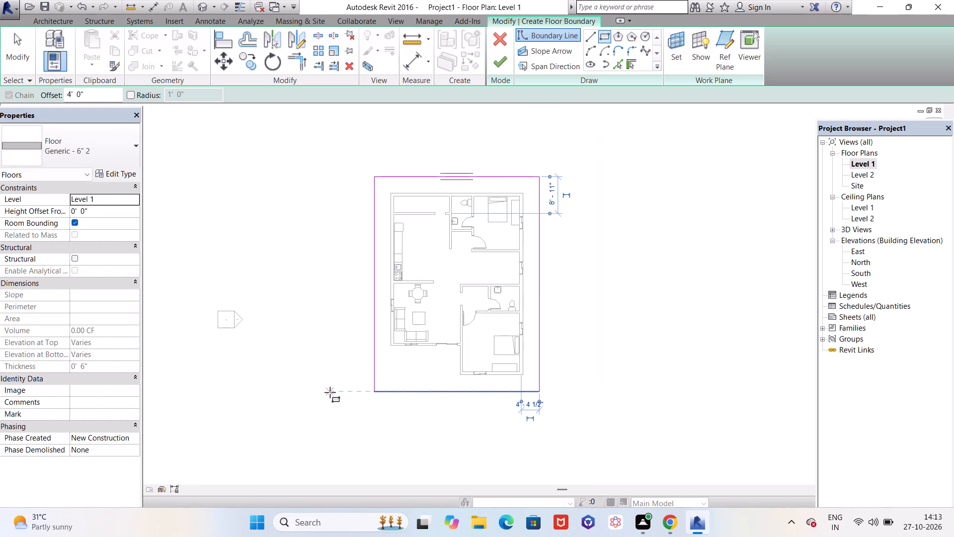
{"action": "key", "text": "Escape"}
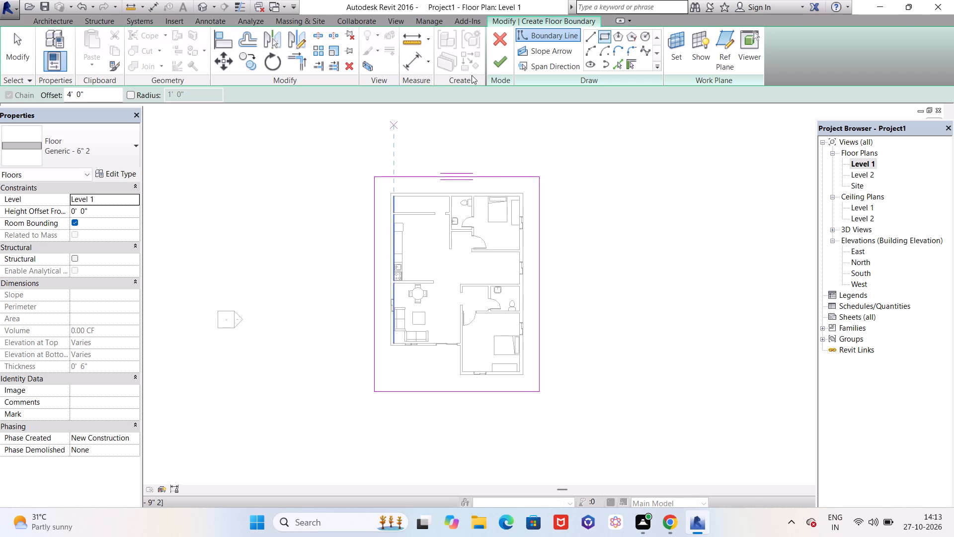
{"action": "left_click", "coordinate": [491, 67]}
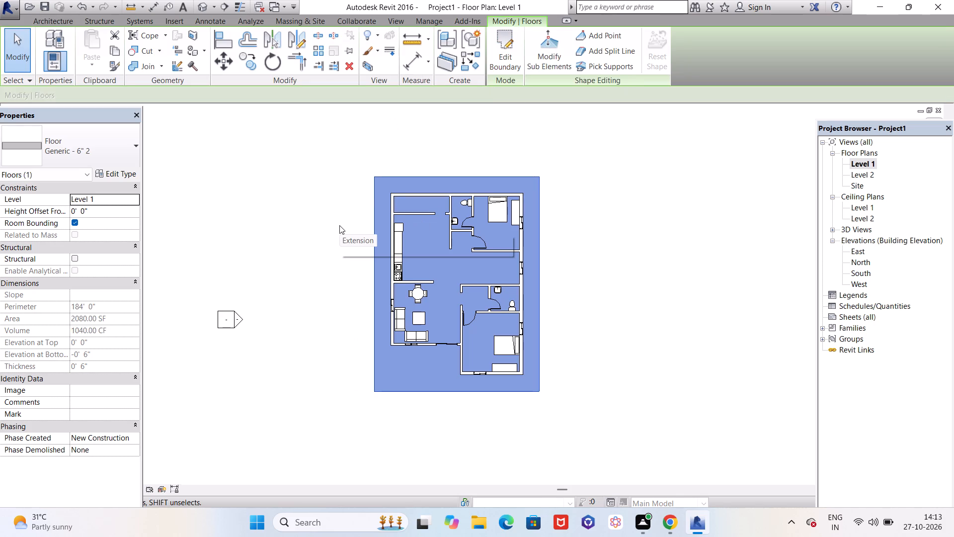
Deselect the floor, open the default 3D view and examine the rebuilt floor around all sides of the house.
{"action": "key", "text": "Escape"}
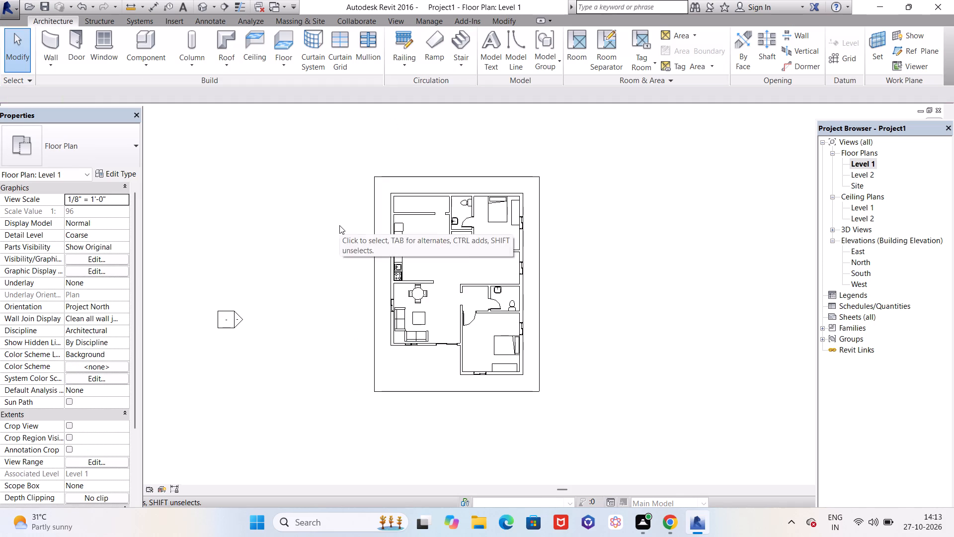
{"action": "scroll", "coordinate": [474, 349], "scroll_direction": "up", "scroll_amount": 2}
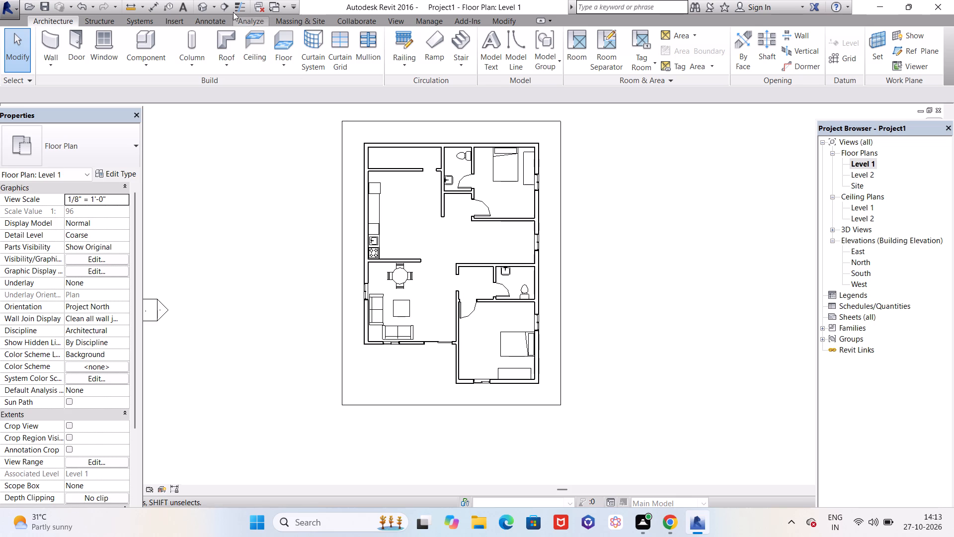
{"action": "left_click", "coordinate": [199, 4]}
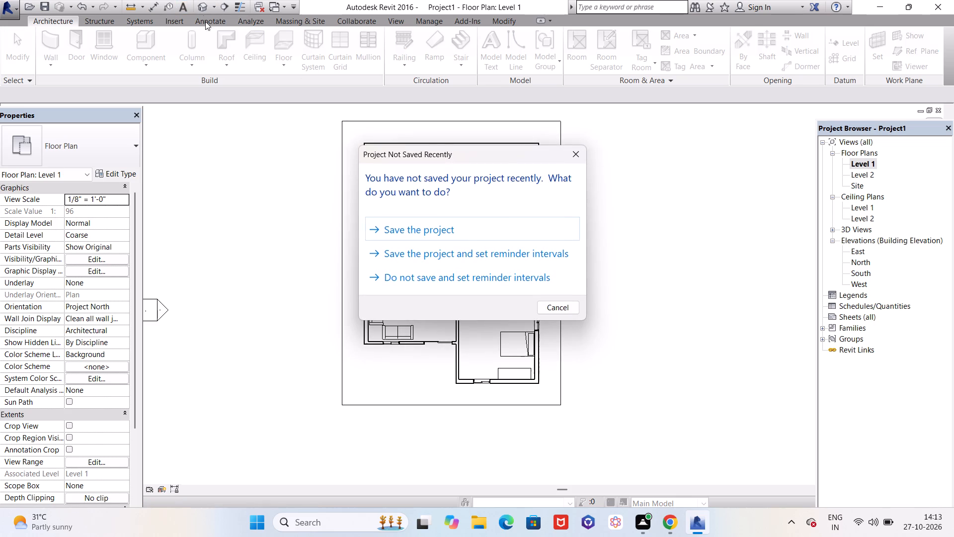
{"action": "left_click", "coordinate": [433, 231]}
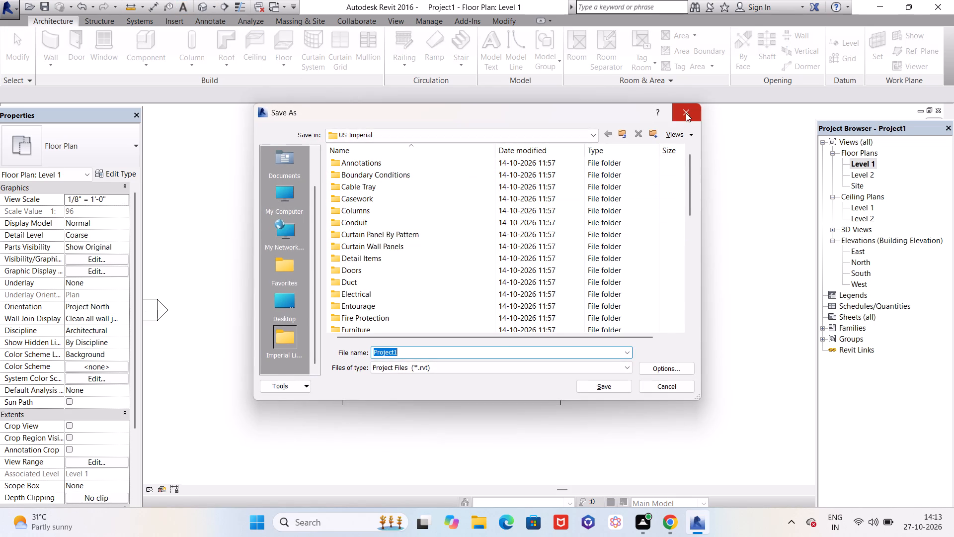
{"action": "left_click", "coordinate": [686, 113]}
{"action": "scroll", "coordinate": [301, 335], "scroll_direction": "up", "scroll_amount": 5}
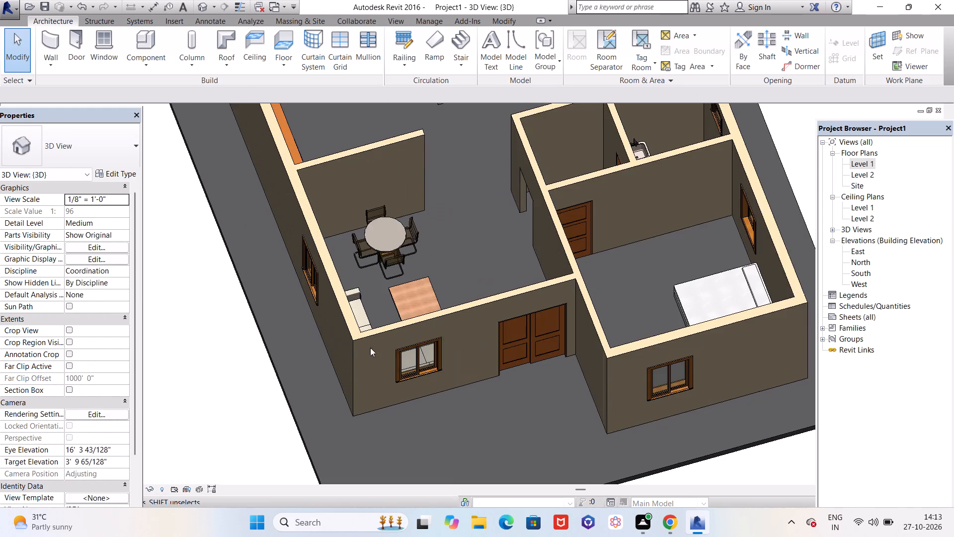
{"action": "scroll", "coordinate": [386, 358], "scroll_direction": "down", "scroll_amount": 4}
{"action": "middle_click_drag", "start_coordinate": [389, 397], "coordinate": [500, 156], "text": "shift"}
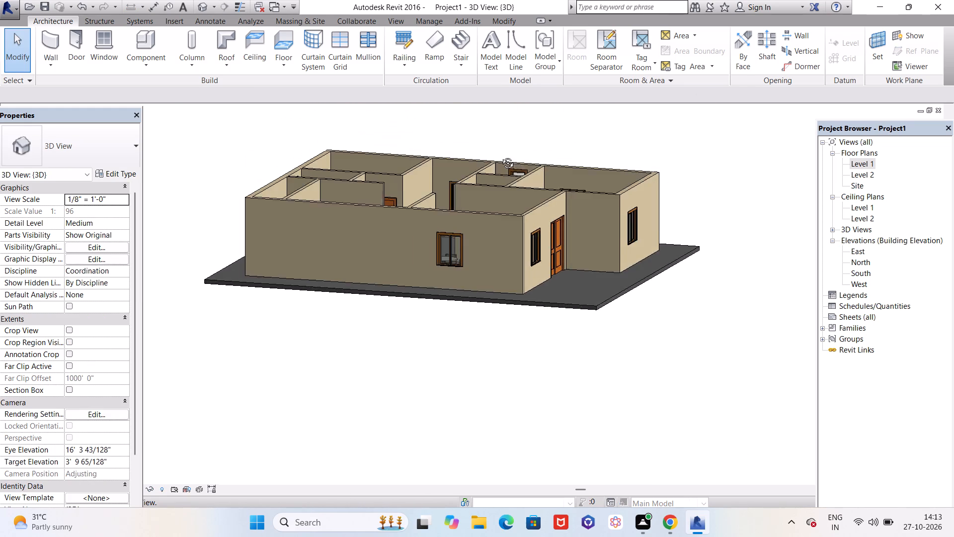
{"action": "middle_click_drag", "start_coordinate": [500, 156], "coordinate": [566, 298], "text": "shift"}
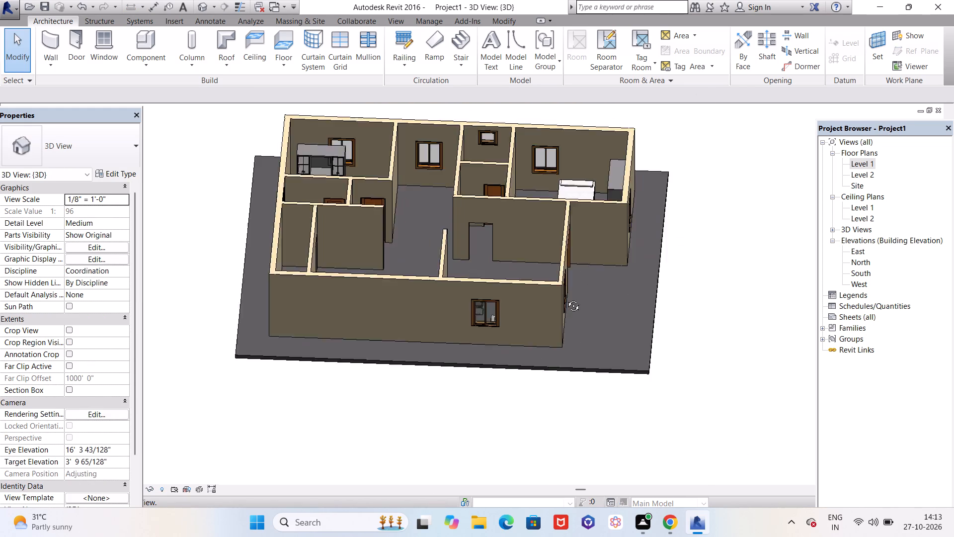
{"action": "middle_click_drag", "start_coordinate": [566, 298], "coordinate": [390, 385], "text": "shift"}
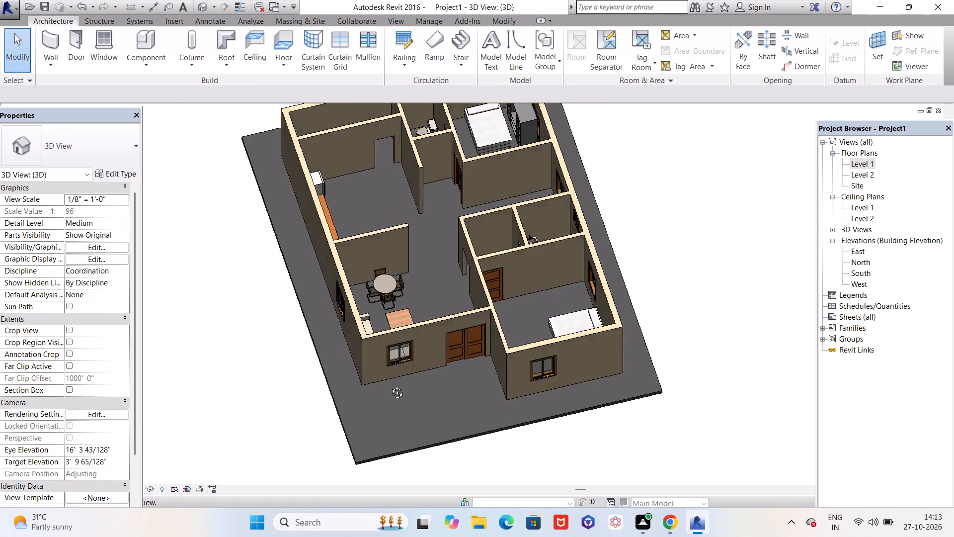
{"action": "middle_click_drag", "start_coordinate": [390, 385], "coordinate": [295, 399], "text": "shift"}
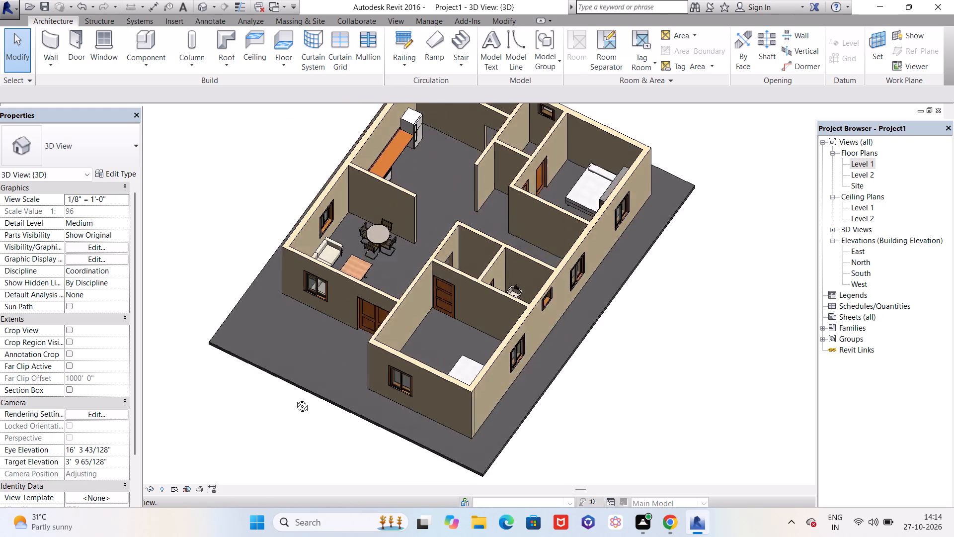
{"action": "middle_click_drag", "start_coordinate": [295, 399], "coordinate": [396, 296], "text": "shift"}
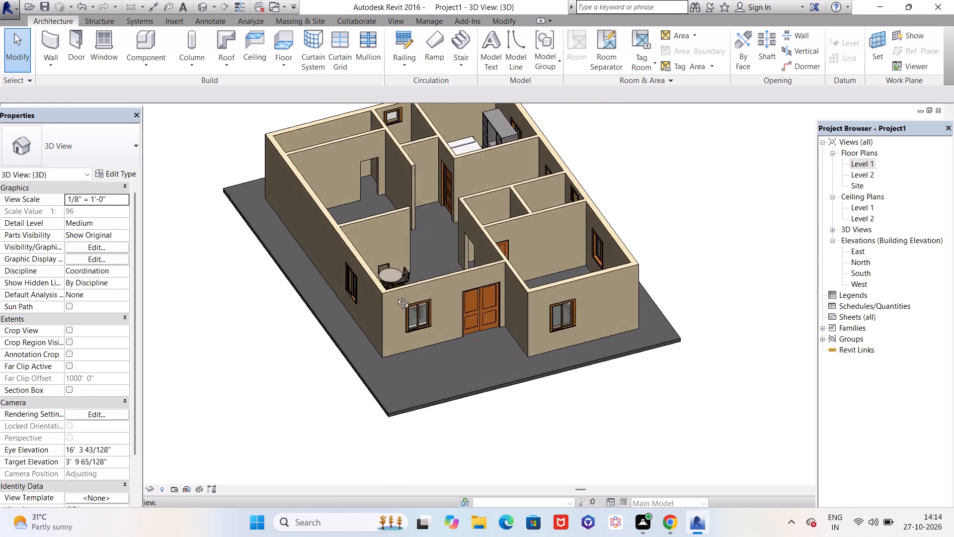
{"action": "middle_click_drag", "start_coordinate": [396, 296], "coordinate": [391, 374], "text": "shift"}
{"action": "scroll", "coordinate": [414, 316], "scroll_direction": "up", "scroll_amount": 4}
{"action": "scroll", "coordinate": [414, 316], "scroll_direction": "down", "scroll_amount": 7}
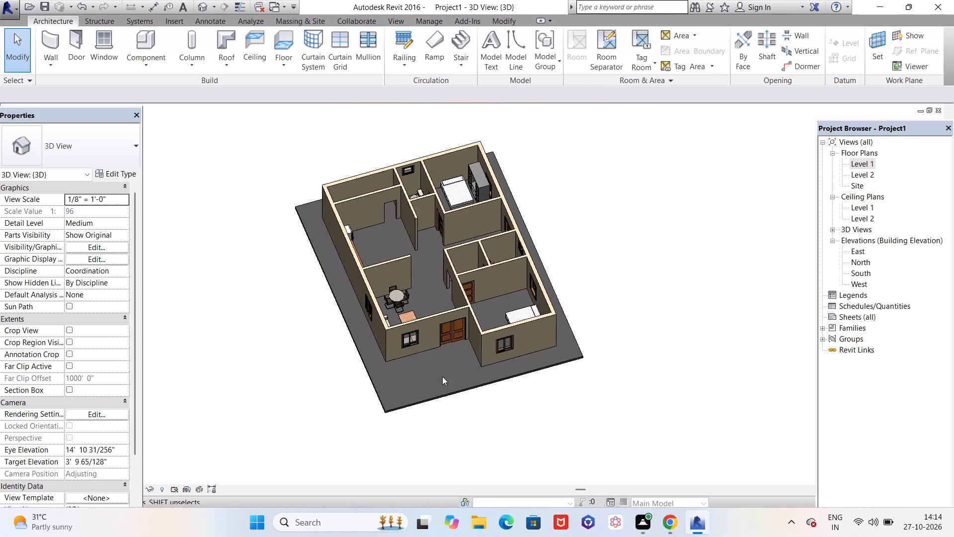
{"action": "scroll", "coordinate": [445, 389], "scroll_direction": "up", "scroll_amount": 14}
Select the floor in 3D and examine the thickness of its outer edge at the corner near the entrance.
{"action": "left_click", "coordinate": [445, 398]}
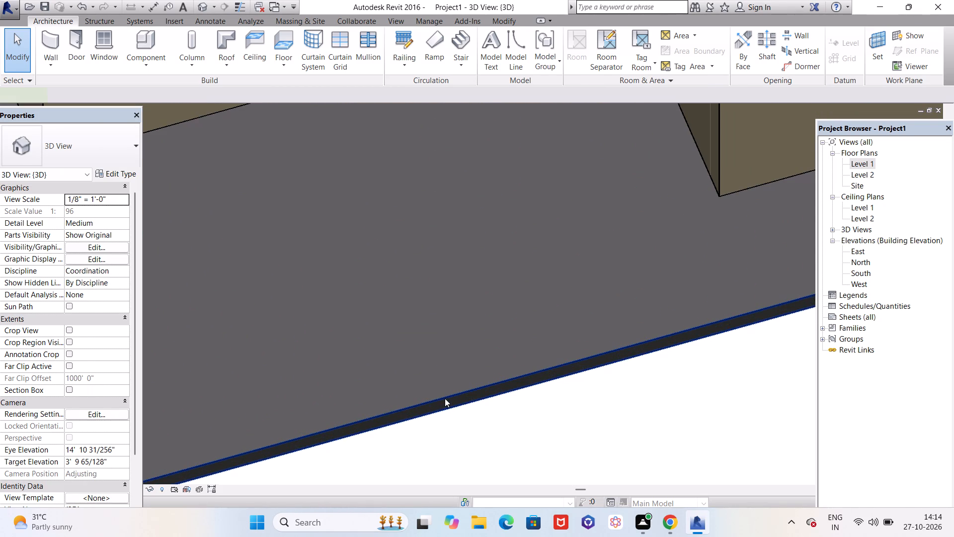
{"action": "scroll", "coordinate": [490, 345], "scroll_direction": "down", "scroll_amount": 10}
{"action": "middle_click_drag", "start_coordinate": [453, 431], "coordinate": [452, 261], "text": "shift"}
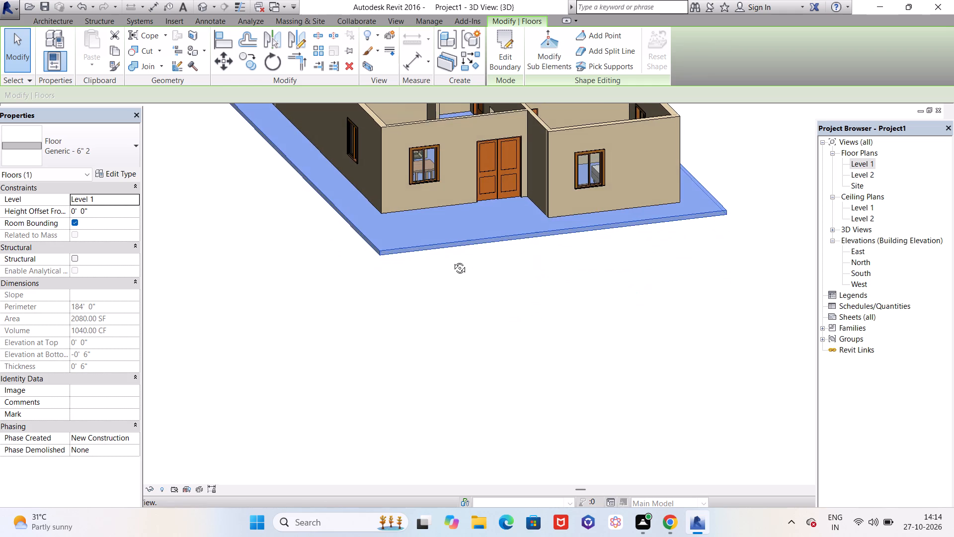
{"action": "middle_click_drag", "start_coordinate": [452, 261], "coordinate": [452, 257], "text": "shift"}
{"action": "scroll", "coordinate": [411, 200], "scroll_direction": "up", "scroll_amount": 9}
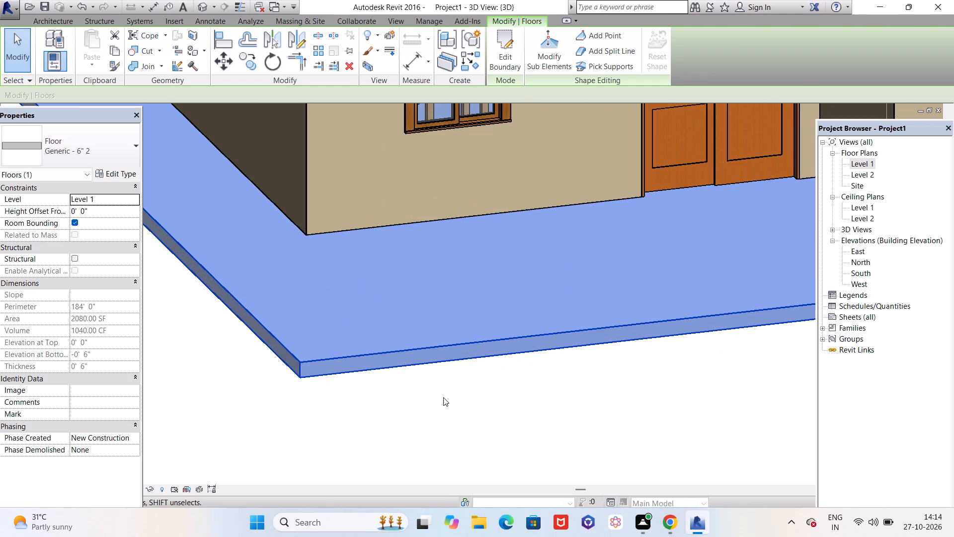
{"action": "left_click", "coordinate": [444, 397]}
{"action": "scroll", "coordinate": [333, 345], "scroll_direction": "up", "scroll_amount": 5}
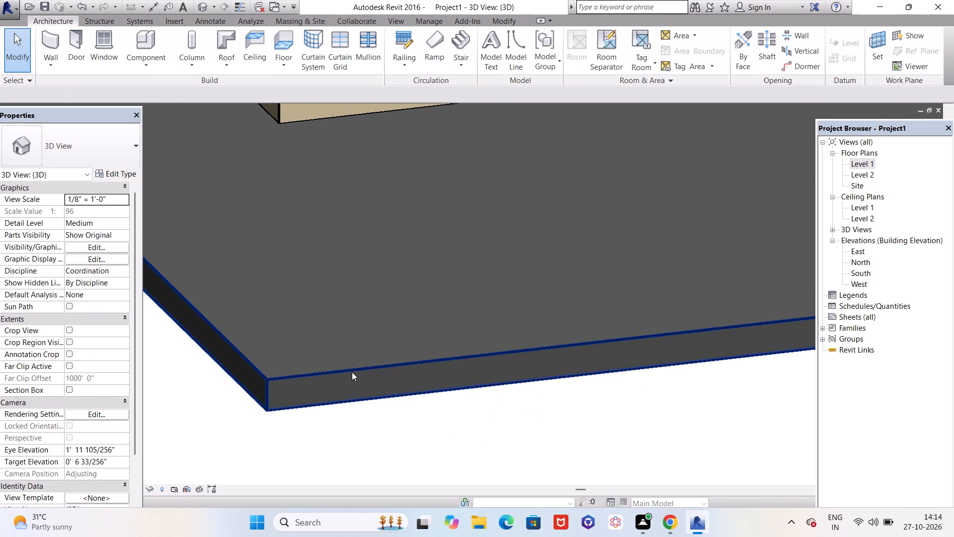
{"action": "left_click", "coordinate": [356, 356]}
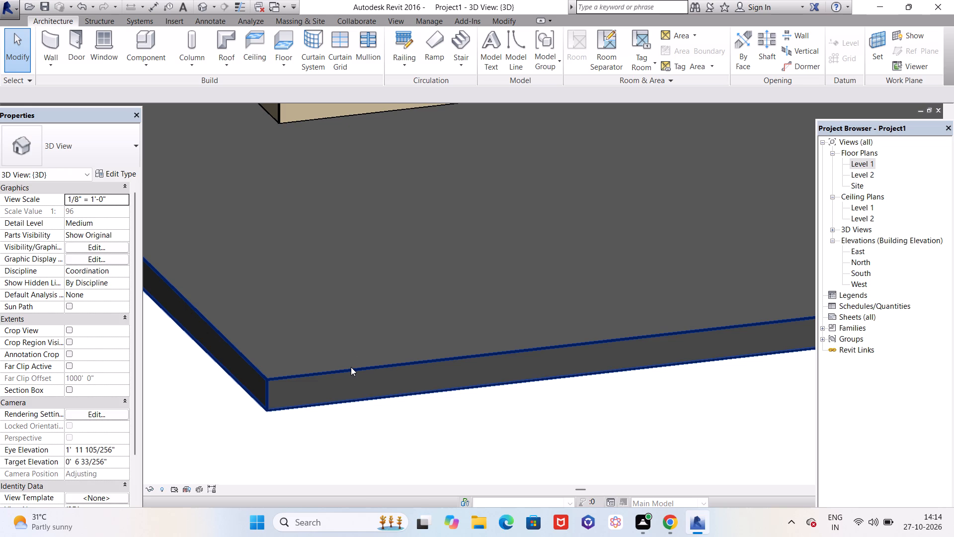
Select the floor and open the material selection for the Structure layer of its Generic - 6" 2 type.
{"action": "left_click", "coordinate": [351, 367]}
{"action": "scroll", "coordinate": [343, 340], "scroll_direction": "down", "scroll_amount": 5}
{"action": "scroll", "coordinate": [340, 343], "scroll_direction": "up", "scroll_amount": 1}
{"action": "scroll", "coordinate": [340, 343], "scroll_direction": "down", "scroll_amount": 12}
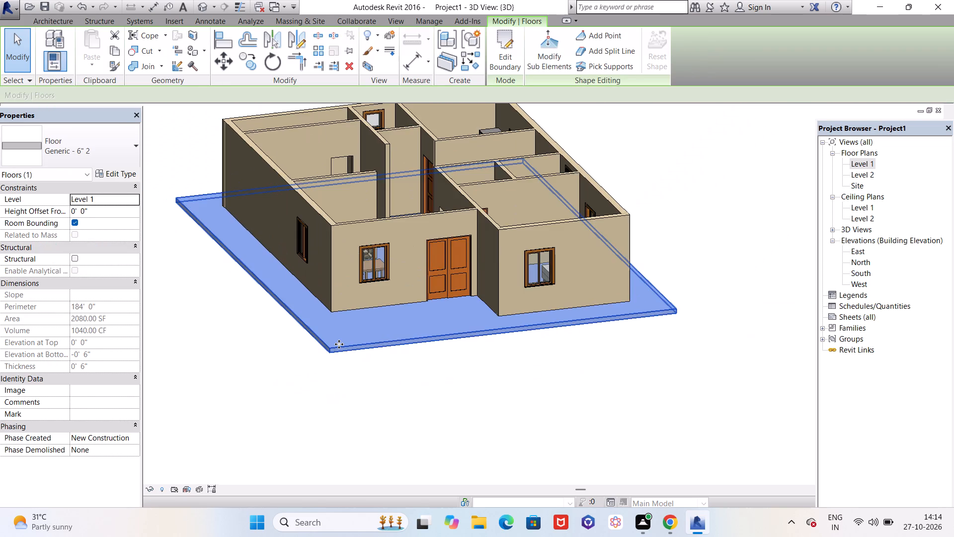
{"action": "scroll", "coordinate": [568, 257], "scroll_direction": "down", "scroll_amount": 4}
{"action": "middle_click_drag", "start_coordinate": [600, 238], "coordinate": [546, 259]}
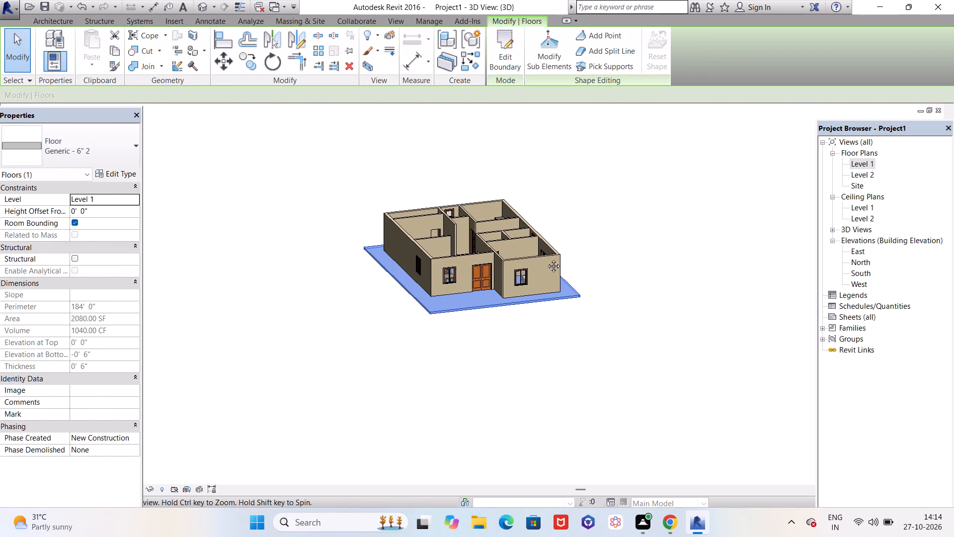
{"action": "middle_click_drag", "start_coordinate": [546, 259], "coordinate": [570, 336]}
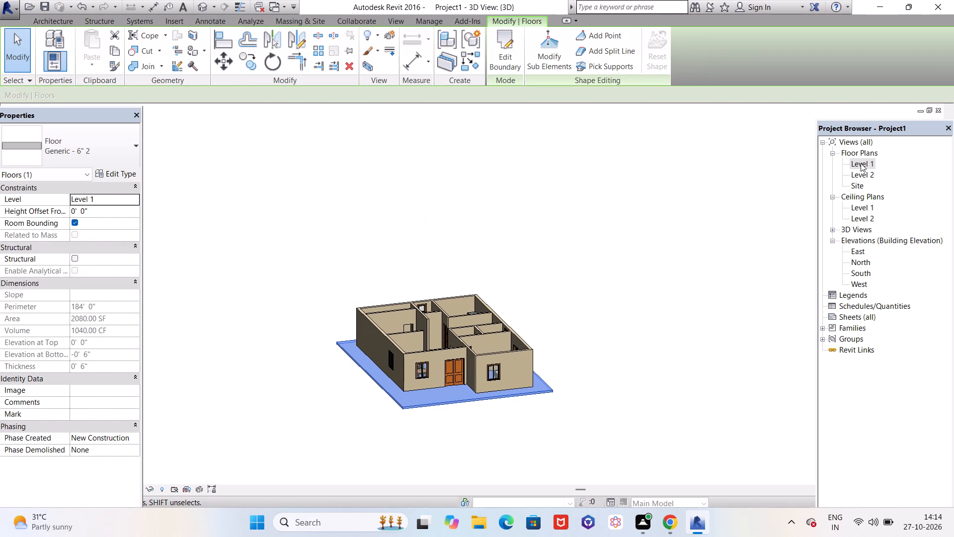
{"action": "scroll", "coordinate": [436, 403], "scroll_direction": "up", "scroll_amount": 5}
{"action": "scroll", "coordinate": [397, 364], "scroll_direction": "up", "scroll_amount": 4}
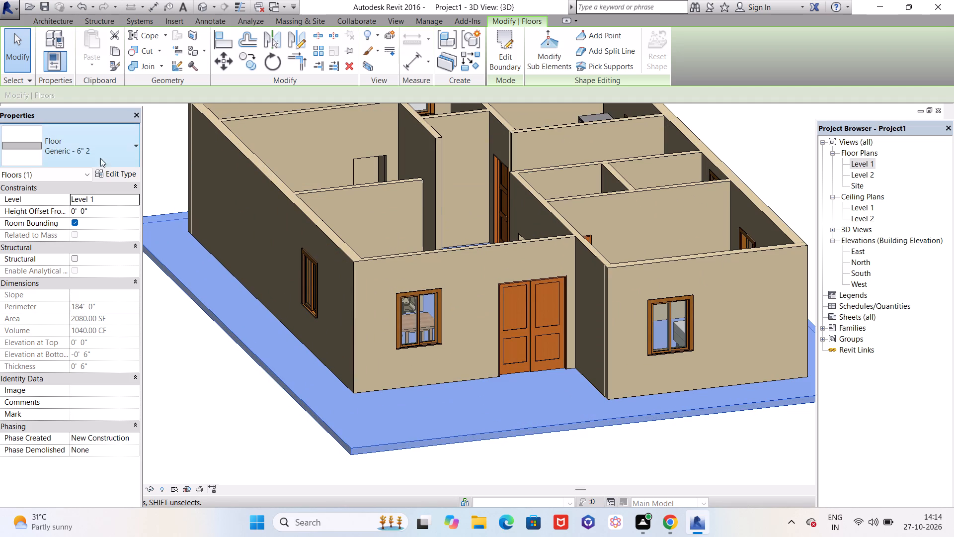
{"action": "left_click", "coordinate": [130, 175]}
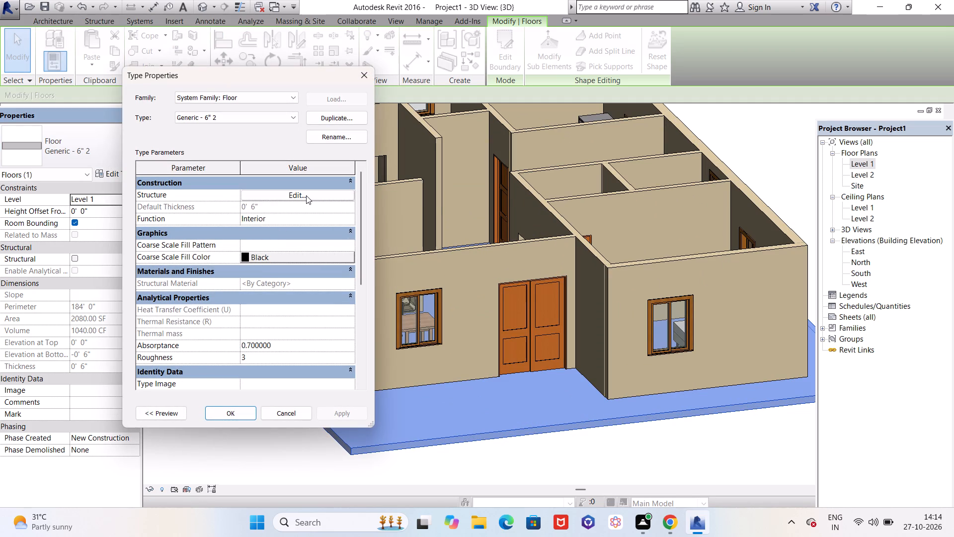
{"action": "left_click", "coordinate": [311, 192]}
{"action": "left_click", "coordinate": [222, 200]}
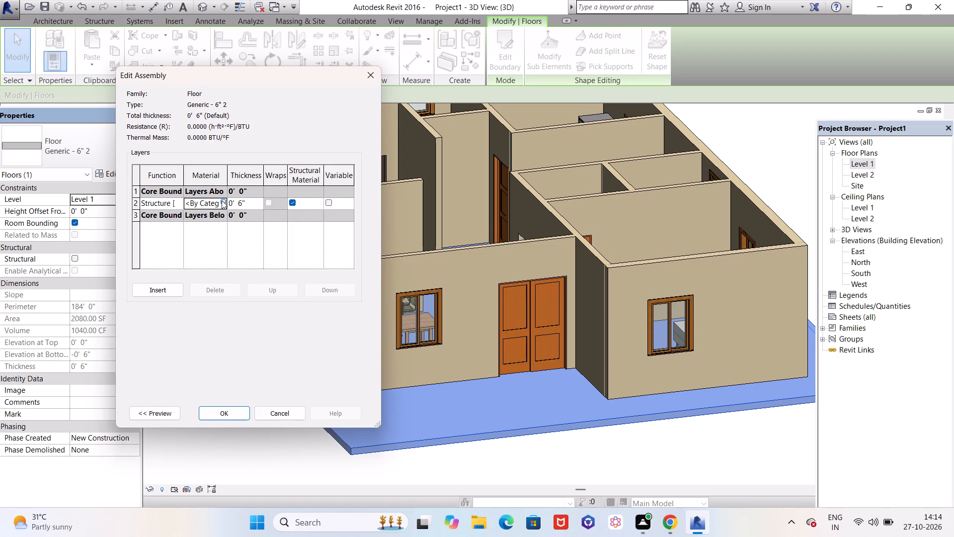
{"action": "left_click", "coordinate": [222, 200]}
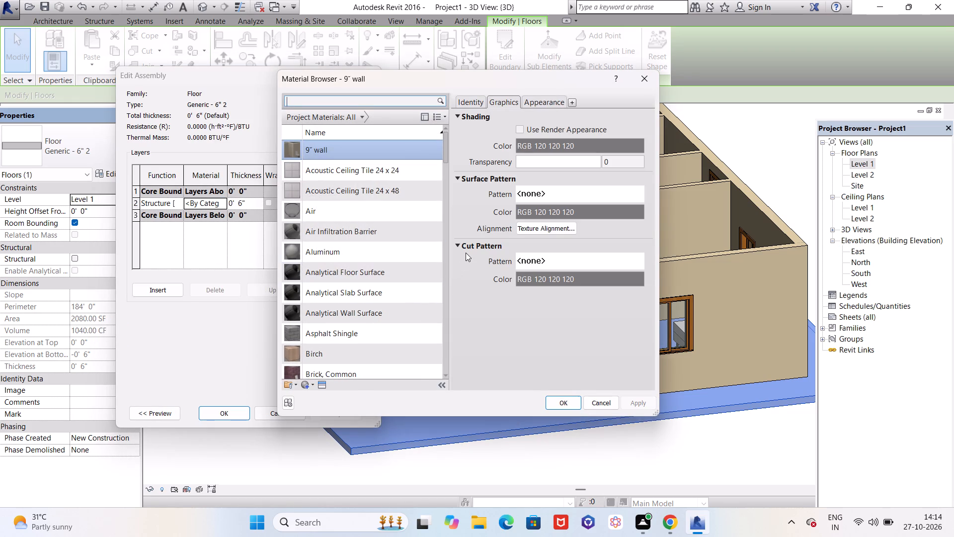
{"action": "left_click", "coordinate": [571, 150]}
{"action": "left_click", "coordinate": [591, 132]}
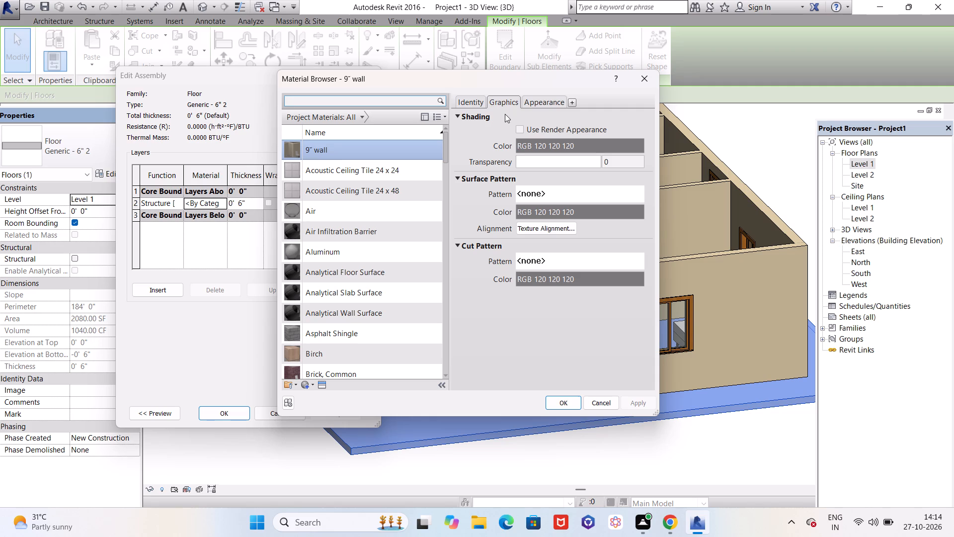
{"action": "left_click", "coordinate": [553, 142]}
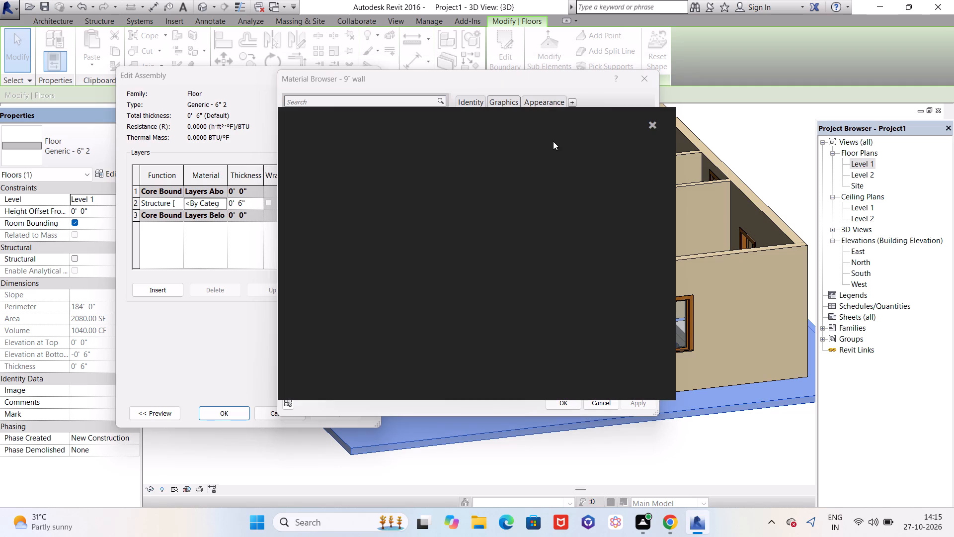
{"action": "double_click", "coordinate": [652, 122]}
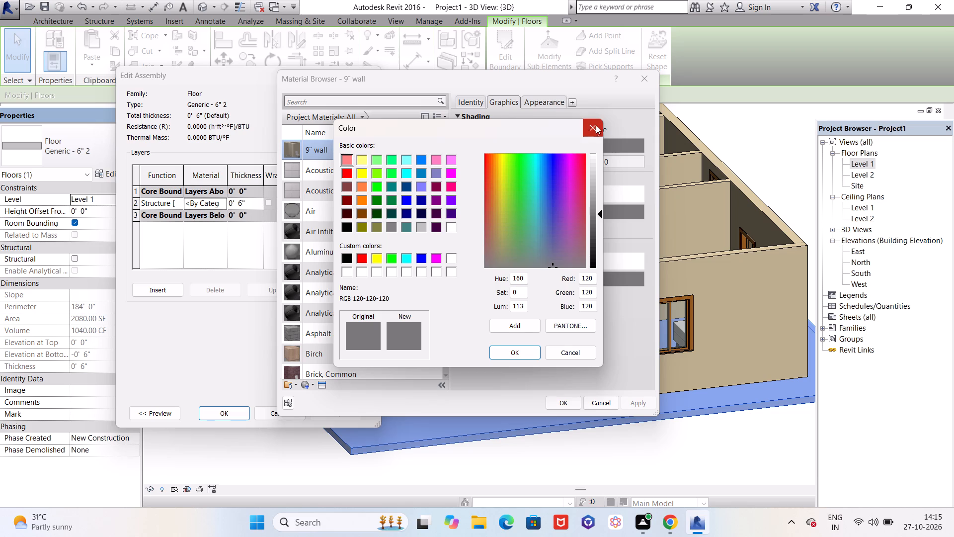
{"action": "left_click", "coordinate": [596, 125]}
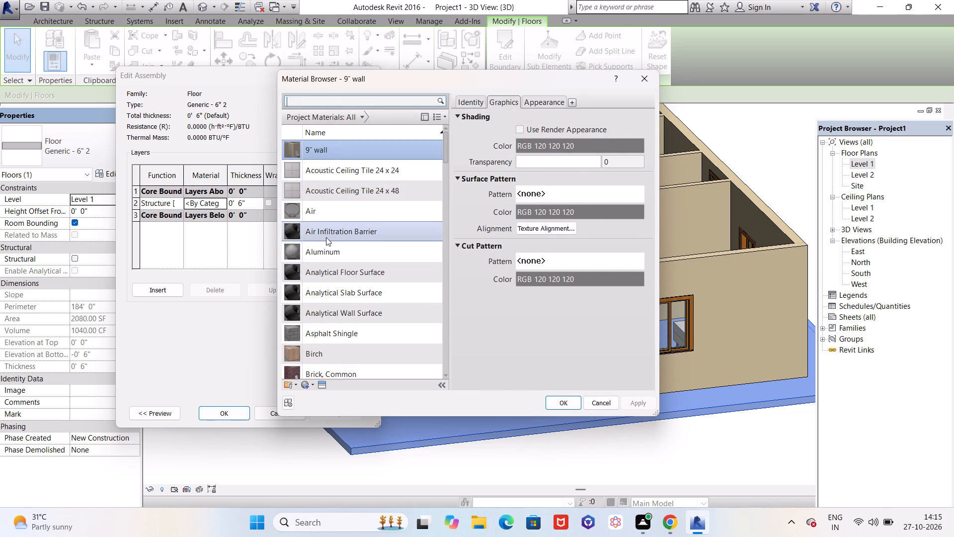
Look through the project materials for a suitable floor material, including a search for 6", and close the material selection without choosing one.
{"action": "scroll", "coordinate": [328, 245], "scroll_direction": "down", "scroll_amount": 2}
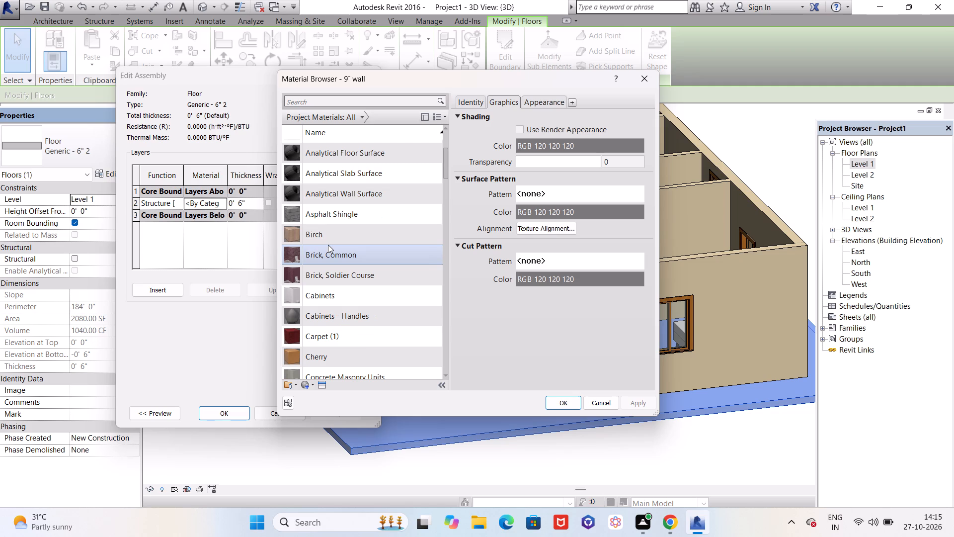
{"action": "scroll", "coordinate": [328, 245], "scroll_direction": "down", "scroll_amount": 11}
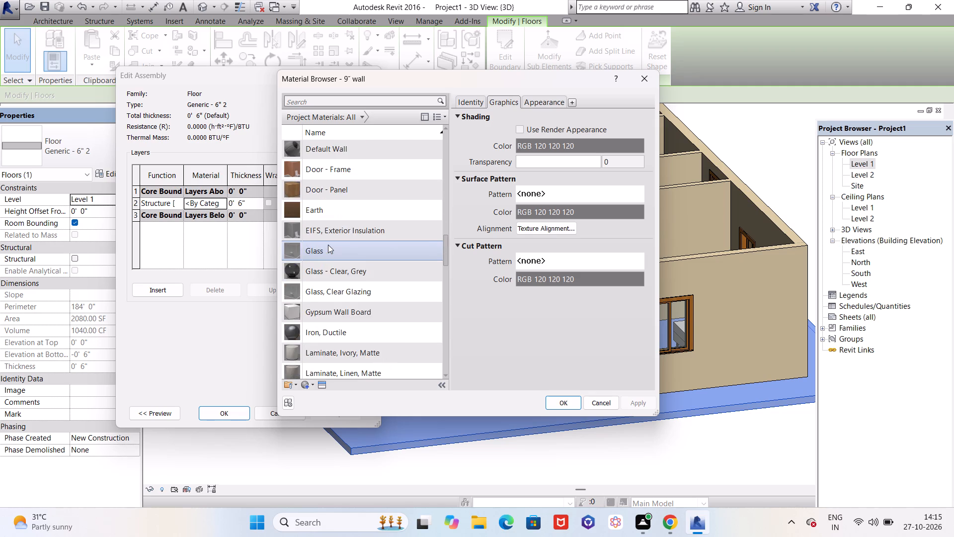
{"action": "scroll", "coordinate": [328, 245], "scroll_direction": "up", "scroll_amount": 14}
{"action": "left_click", "coordinate": [327, 101]}
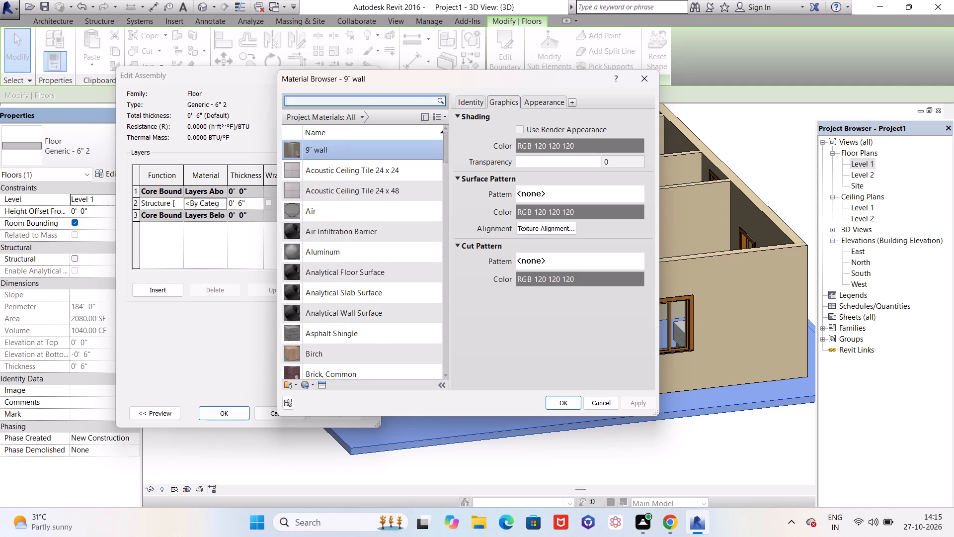
{"action": "type", "text": "6\""}
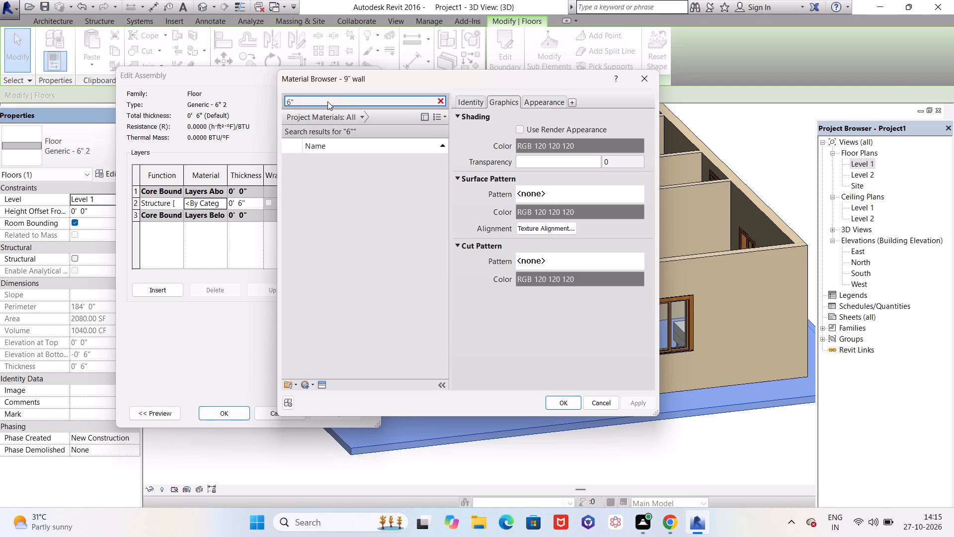
{"action": "left_click", "coordinate": [441, 100]}
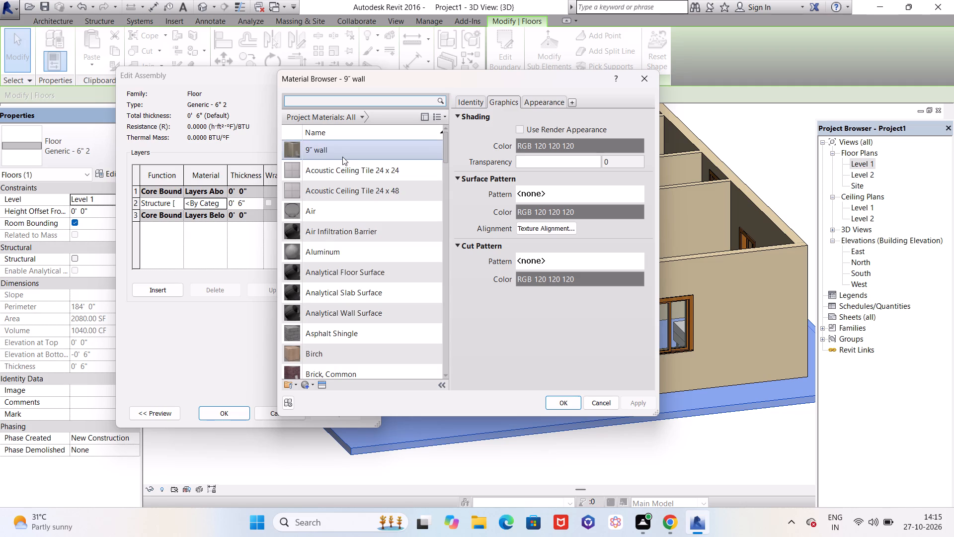
{"action": "scroll", "coordinate": [342, 157], "scroll_direction": "down", "scroll_amount": 4}
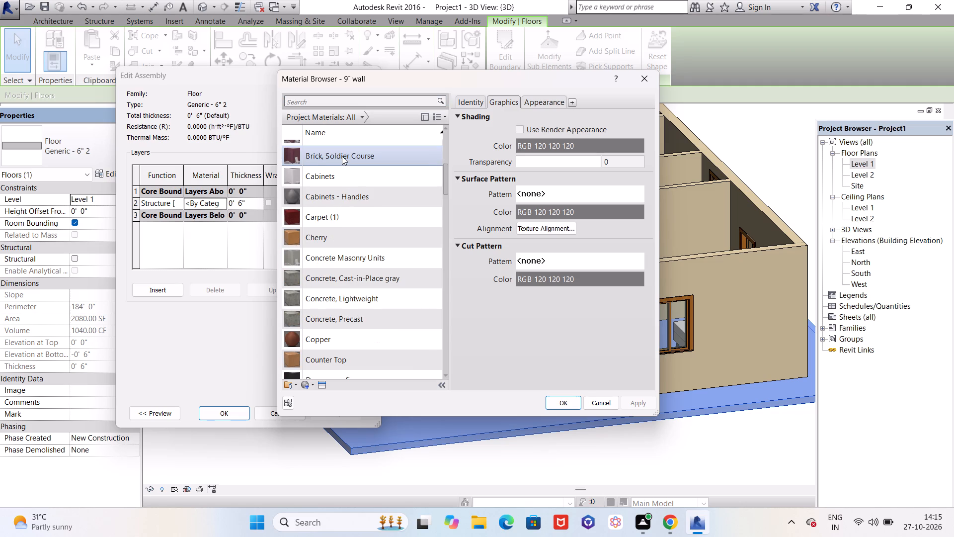
{"action": "scroll", "coordinate": [342, 156], "scroll_direction": "down", "scroll_amount": 5}
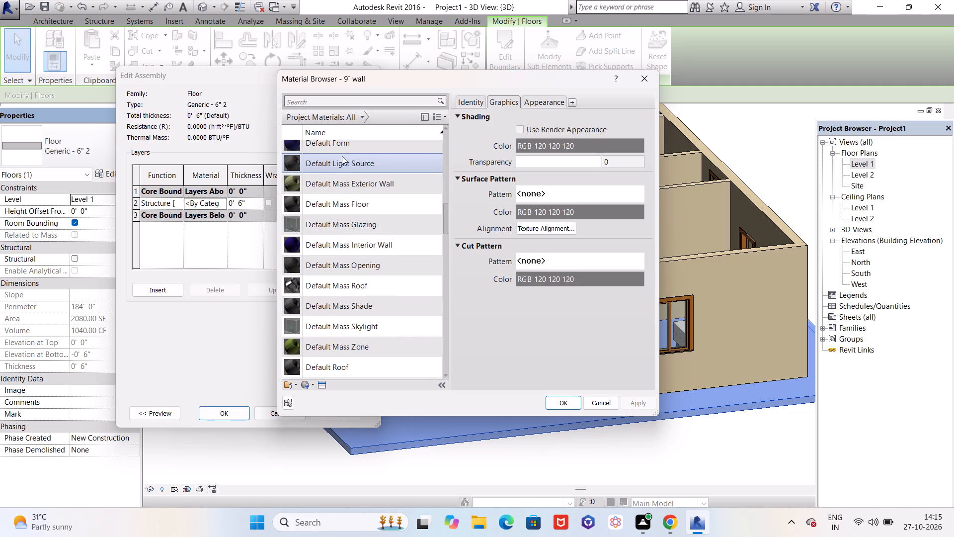
{"action": "scroll", "coordinate": [342, 156], "scroll_direction": "down", "scroll_amount": 5}
{"action": "left_click", "coordinate": [215, 336]}
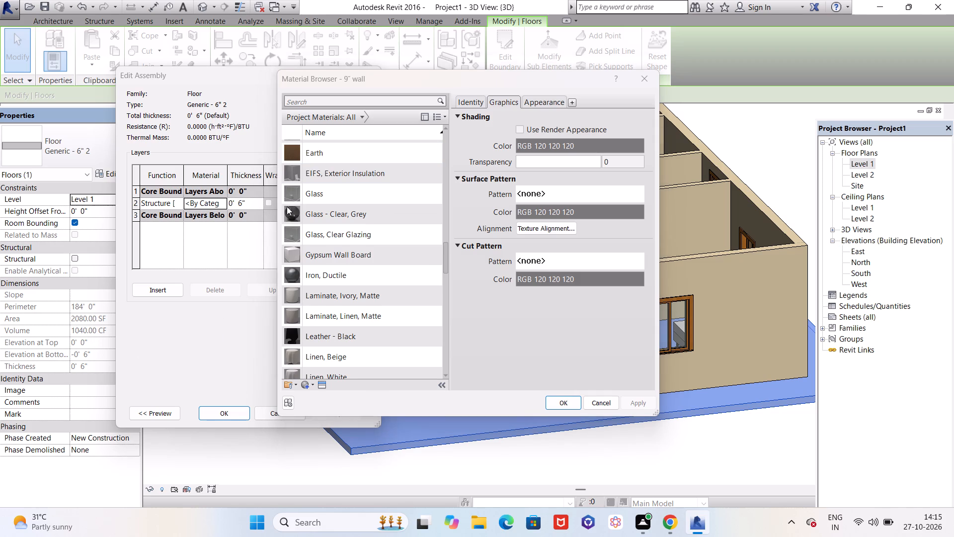
{"action": "left_click", "coordinate": [641, 85]}
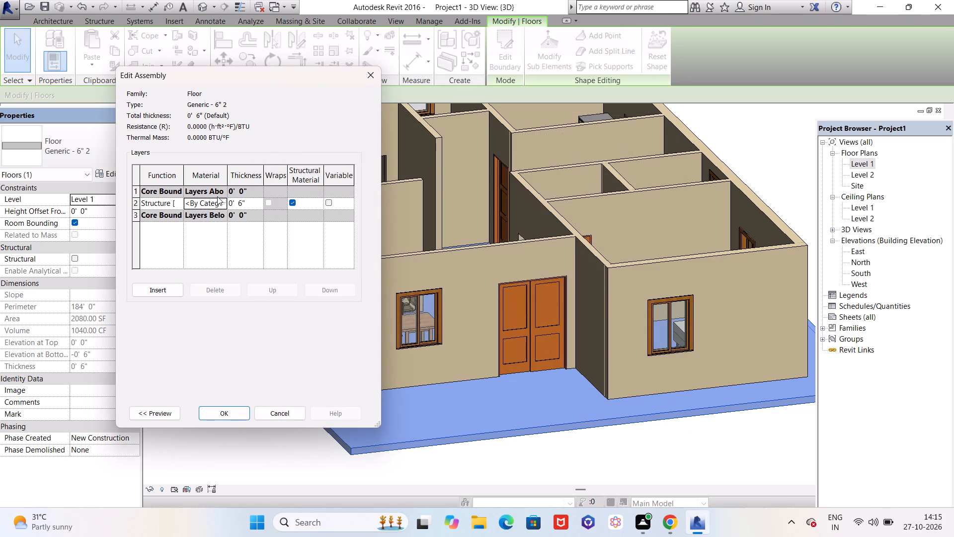
Reopen the material selection for the floor's Structure layer and search the appearance asset library for "floor".
{"action": "left_click", "coordinate": [224, 203]}
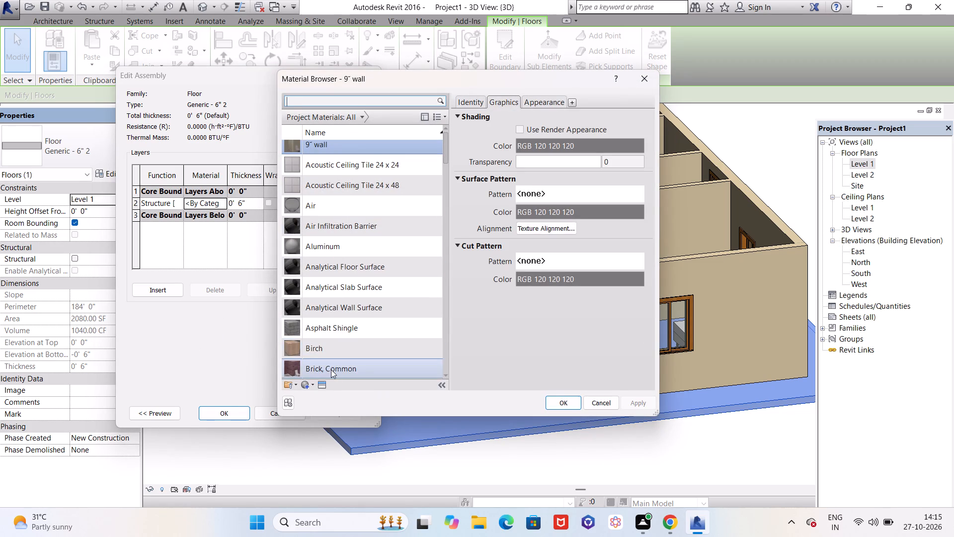
{"action": "left_click", "coordinate": [323, 389]}
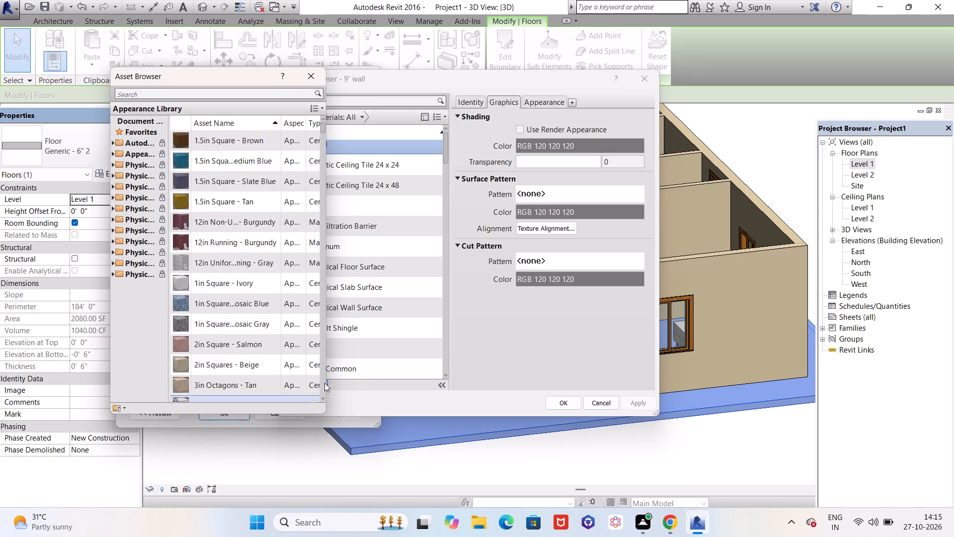
{"action": "left_click", "coordinate": [173, 96]}
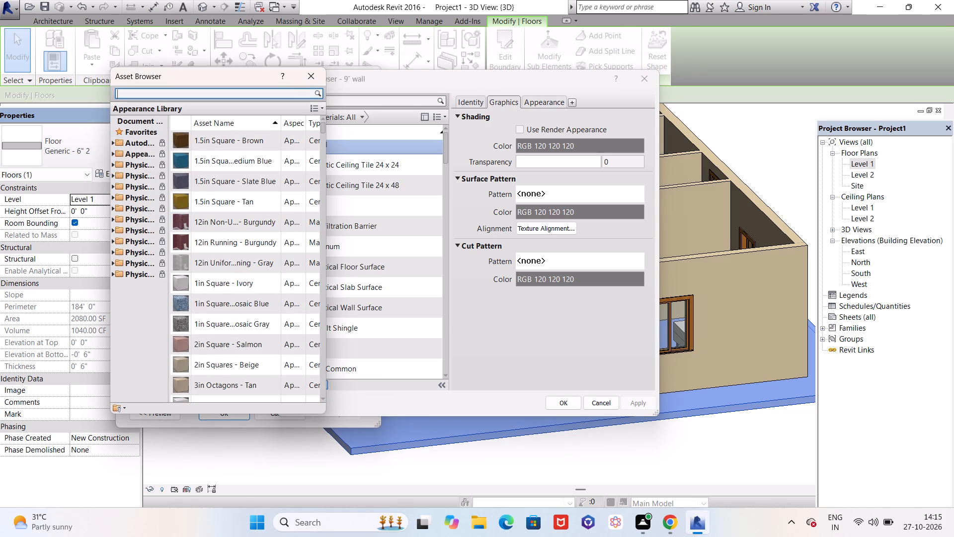
{"action": "type", "text": "floor"}
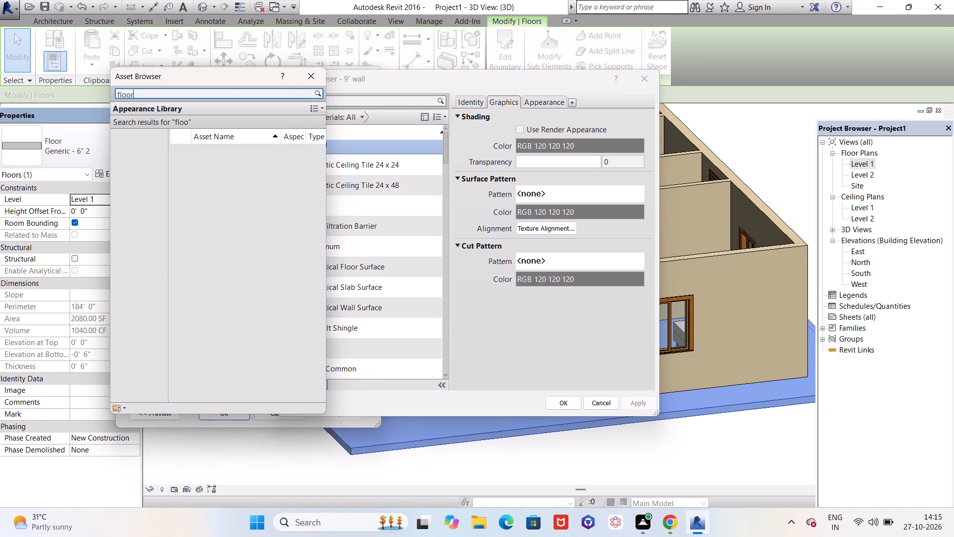
{"action": "key", "text": "Return"}
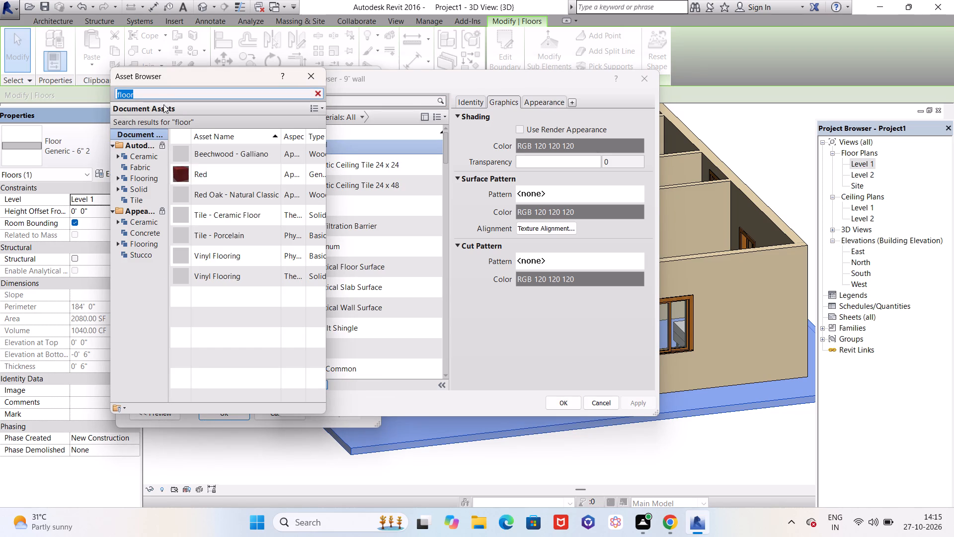
Replace the 9" wall material's appearance with the Loop - White asset from the Flooring category of the Appearance Library and review its properties.
{"action": "left_click", "coordinate": [141, 243]}
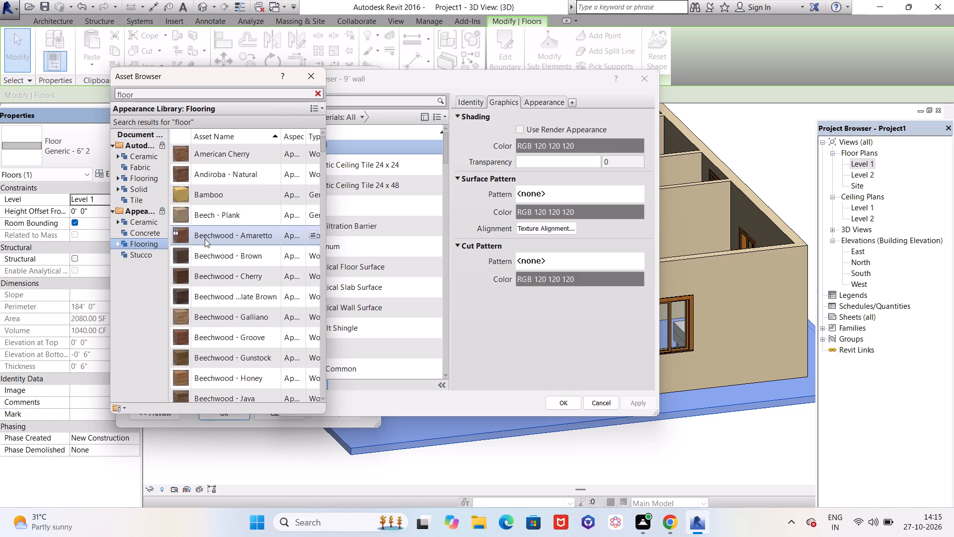
{"action": "scroll", "coordinate": [205, 239], "scroll_direction": "down", "scroll_amount": 5}
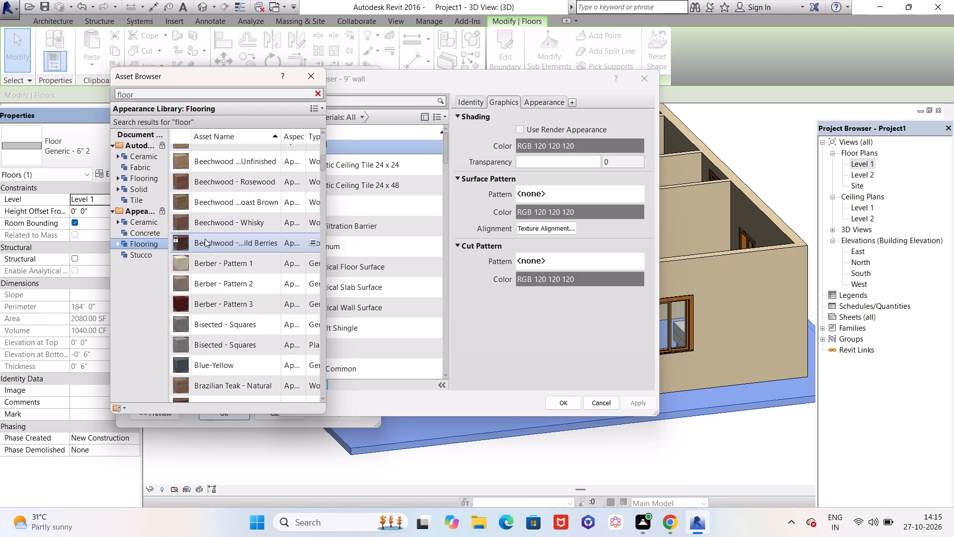
{"action": "scroll", "coordinate": [205, 239], "scroll_direction": "down", "scroll_amount": 6}
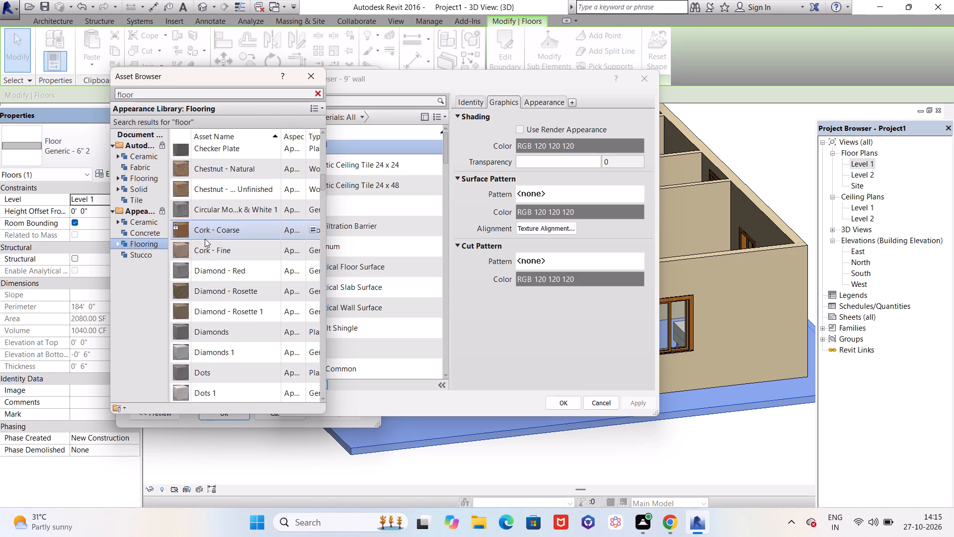
{"action": "scroll", "coordinate": [205, 239], "scroll_direction": "down", "scroll_amount": 5}
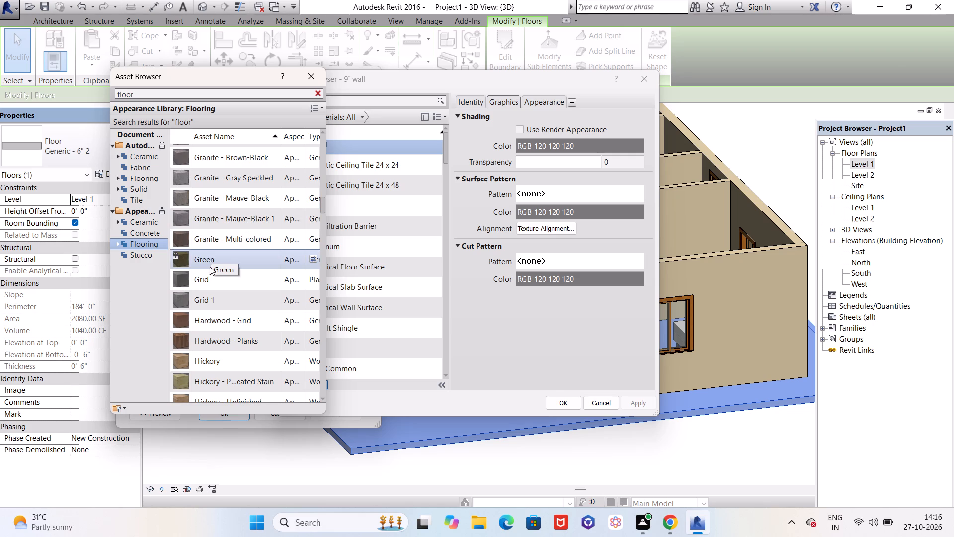
{"action": "scroll", "coordinate": [218, 291], "scroll_direction": "down", "scroll_amount": 5}
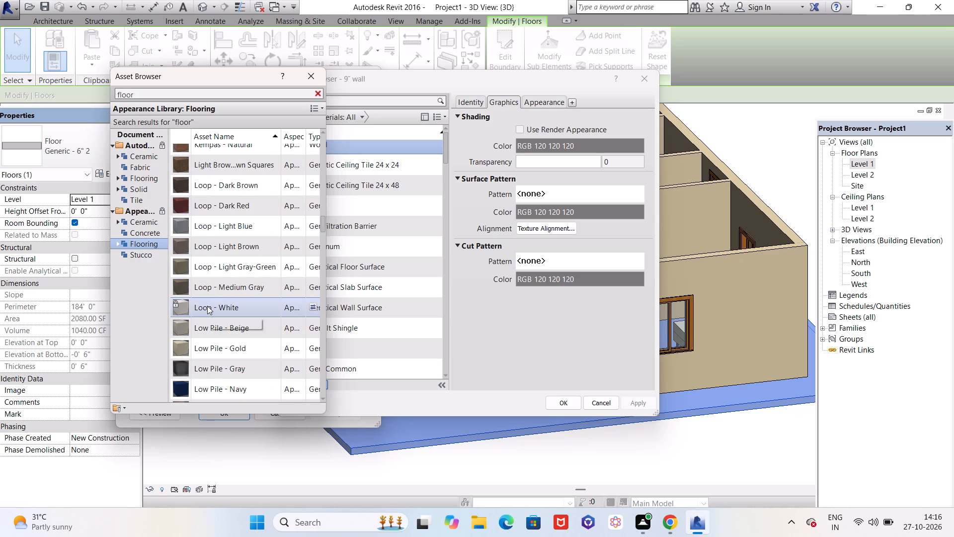
{"action": "left_click", "coordinate": [207, 306]}
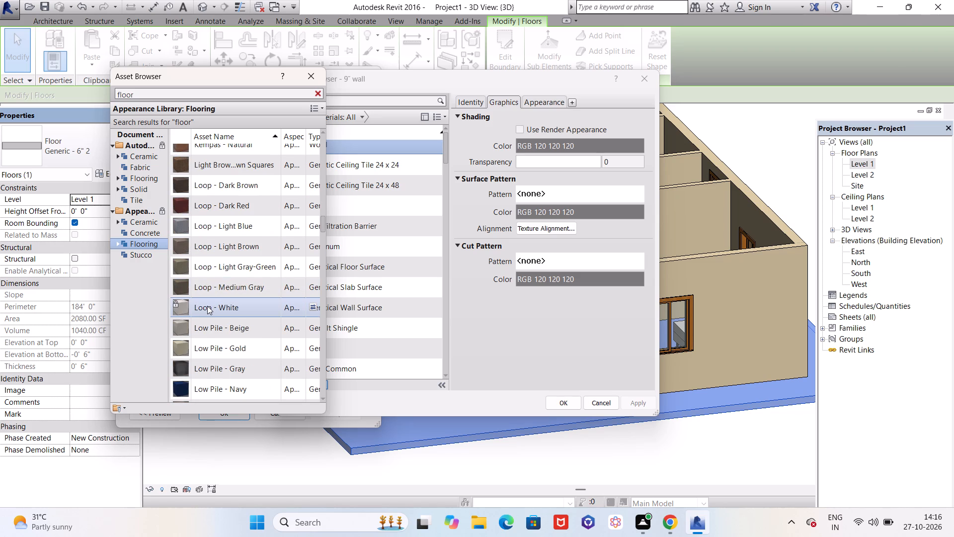
{"action": "double_click", "coordinate": [207, 306]}
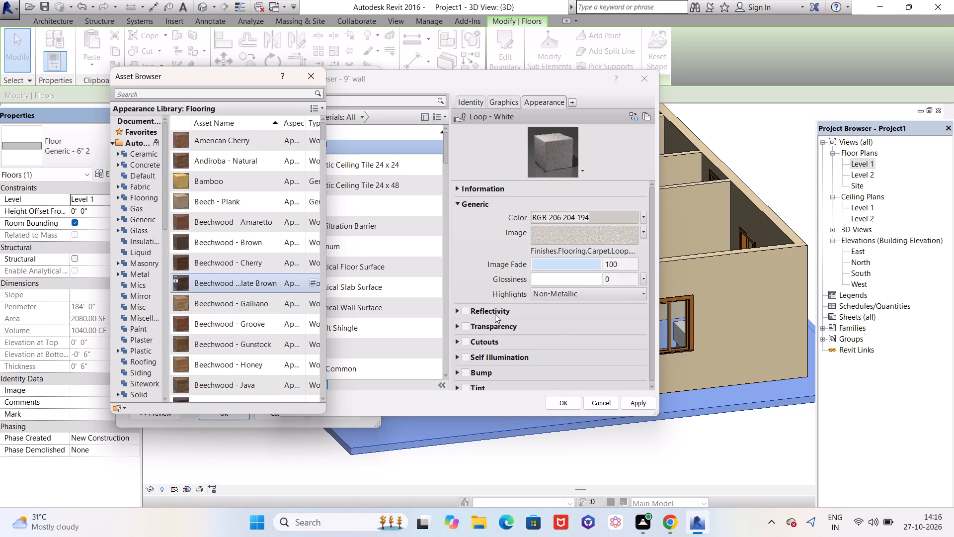
{"action": "scroll", "coordinate": [493, 307], "scroll_direction": "down", "scroll_amount": 3}
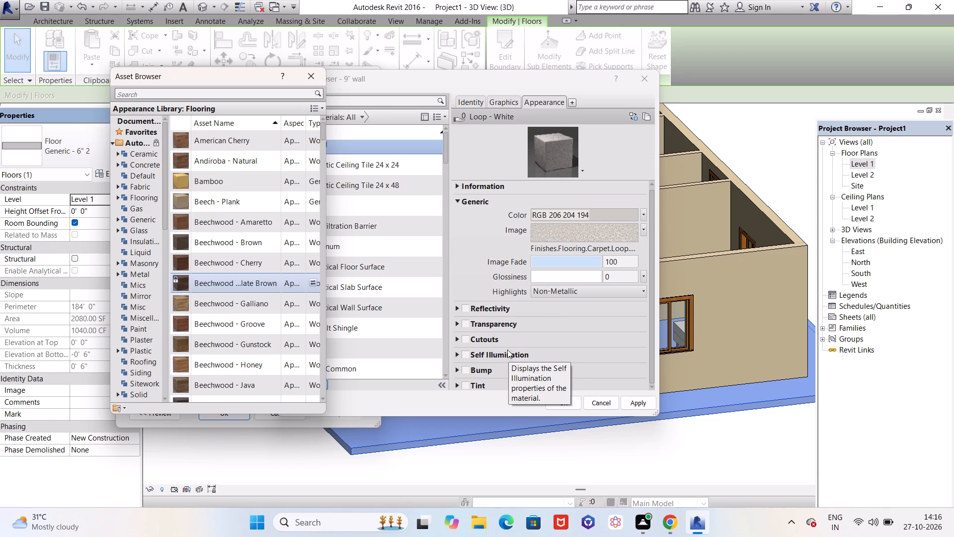
{"action": "scroll", "coordinate": [510, 334], "scroll_direction": "down", "scroll_amount": 5}
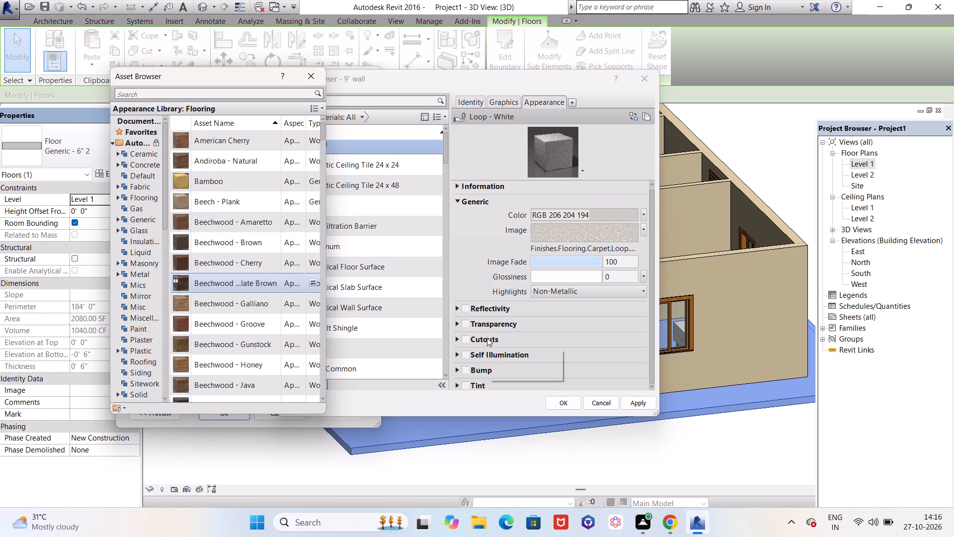
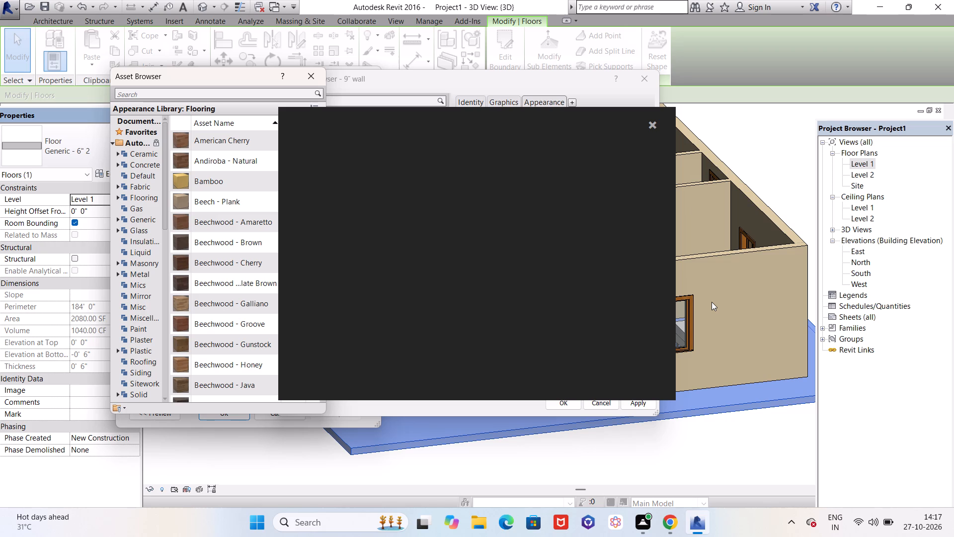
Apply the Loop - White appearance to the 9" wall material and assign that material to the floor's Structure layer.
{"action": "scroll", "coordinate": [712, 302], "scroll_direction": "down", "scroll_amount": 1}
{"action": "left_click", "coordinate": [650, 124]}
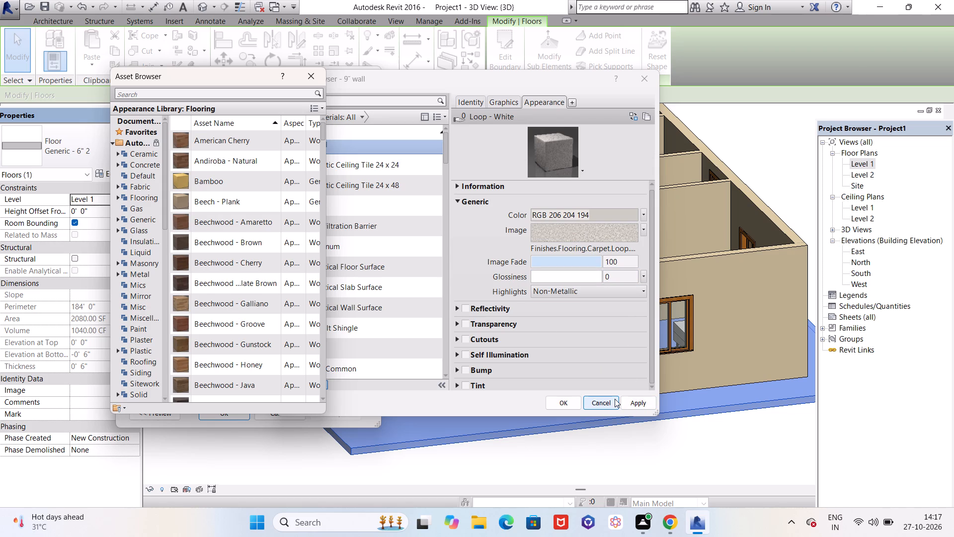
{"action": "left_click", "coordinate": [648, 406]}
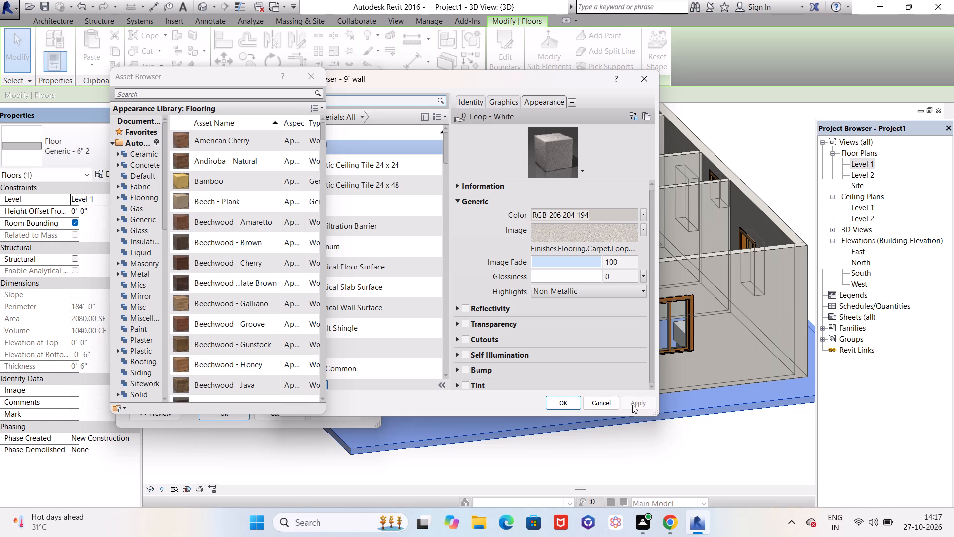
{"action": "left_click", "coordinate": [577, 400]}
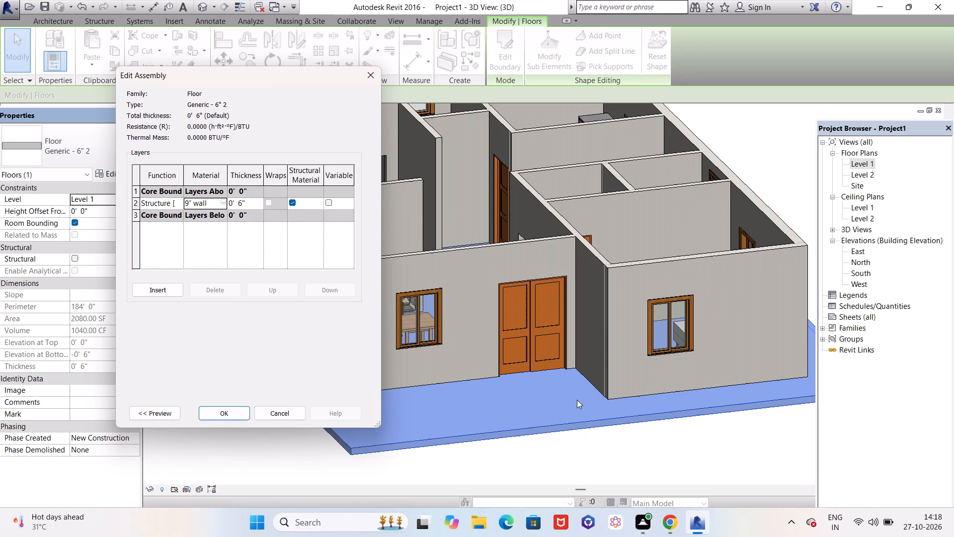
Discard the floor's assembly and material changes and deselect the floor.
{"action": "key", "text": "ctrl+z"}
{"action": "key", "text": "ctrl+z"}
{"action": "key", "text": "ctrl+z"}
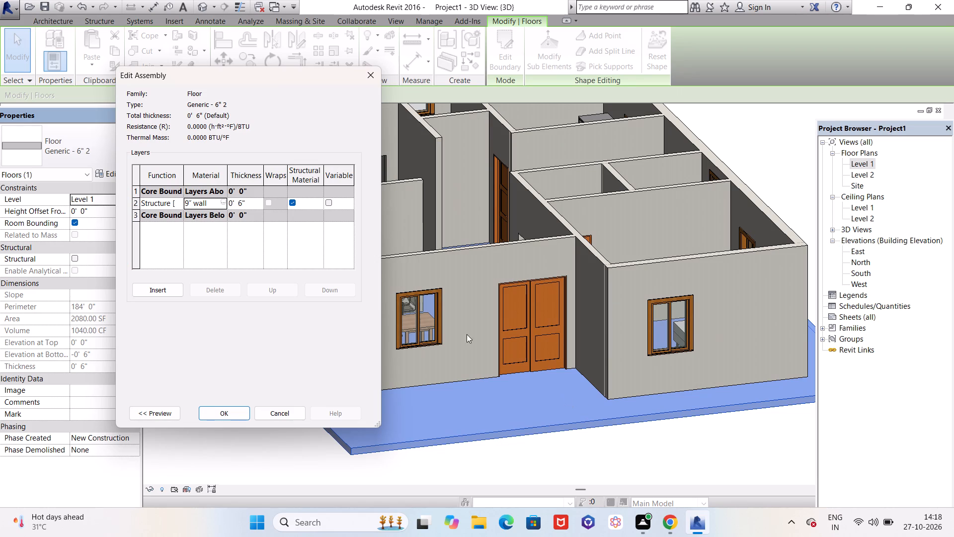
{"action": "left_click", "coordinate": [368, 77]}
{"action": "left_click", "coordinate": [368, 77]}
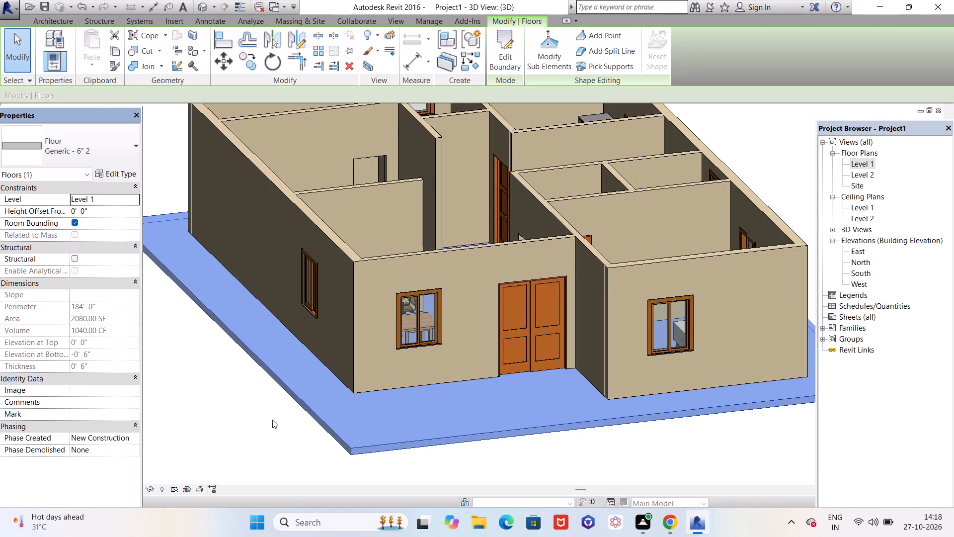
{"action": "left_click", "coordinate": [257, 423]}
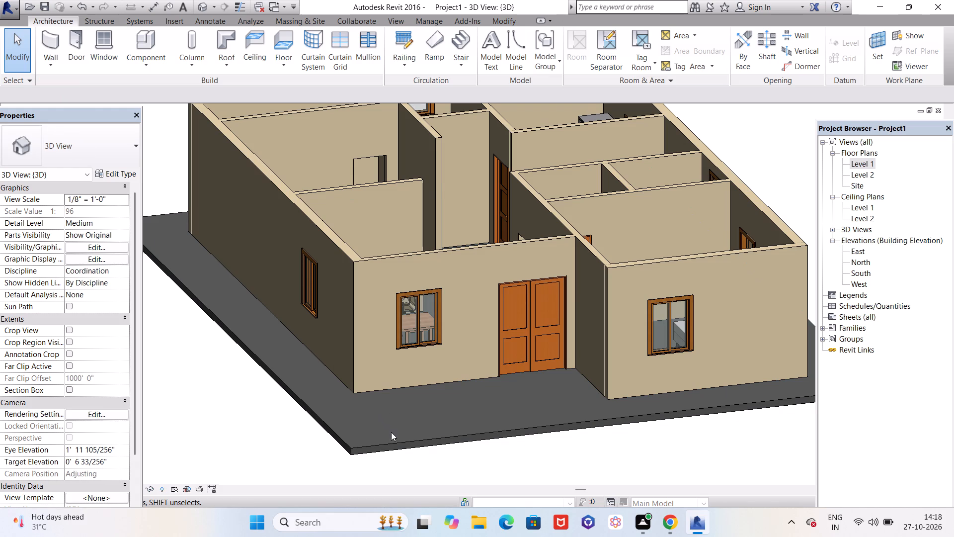
Start a new floor boundary sketch with the Generic - 6" 2 type, check the Level 1 plan, and return to 3D.
{"action": "left_click", "coordinate": [392, 443]}
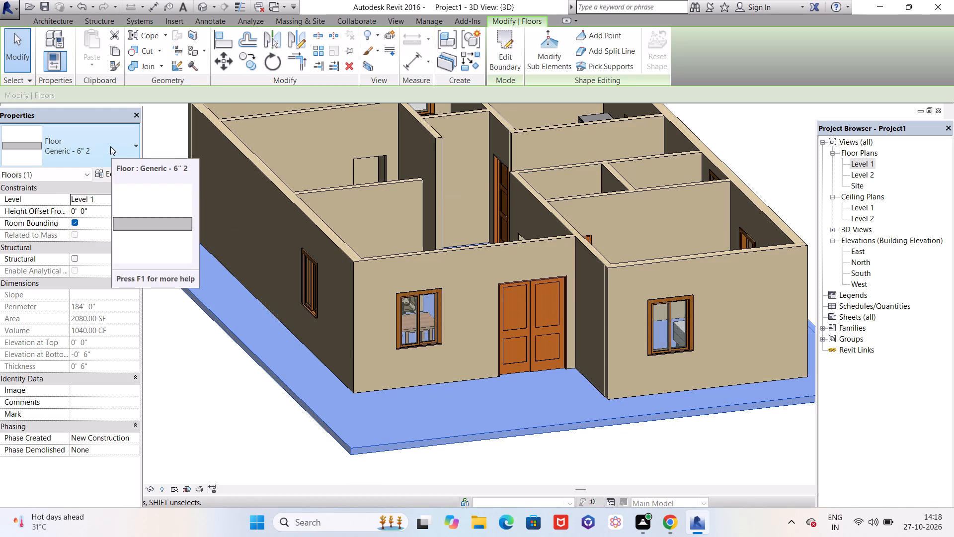
{"action": "left_click", "coordinate": [55, 17]}
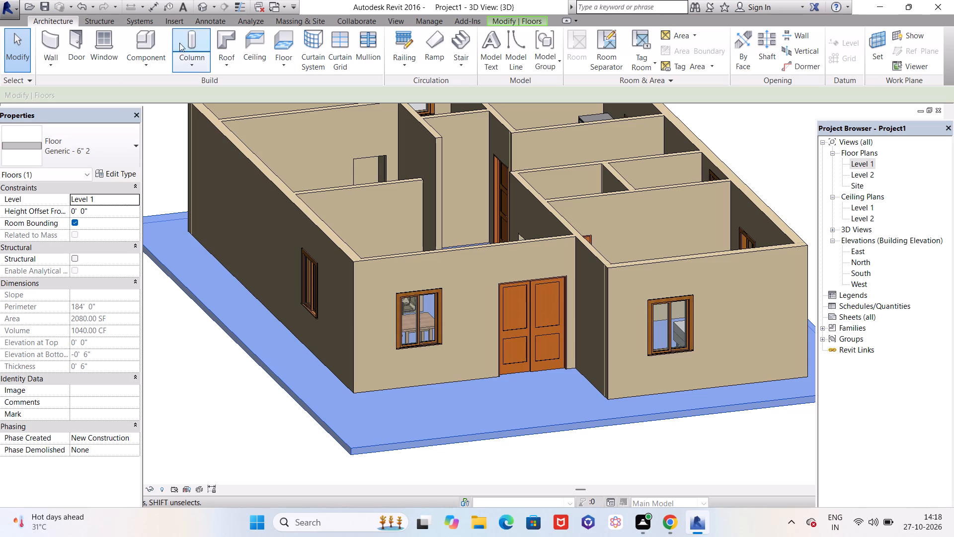
{"action": "left_click", "coordinate": [289, 60]}
{"action": "left_click", "coordinate": [296, 86]}
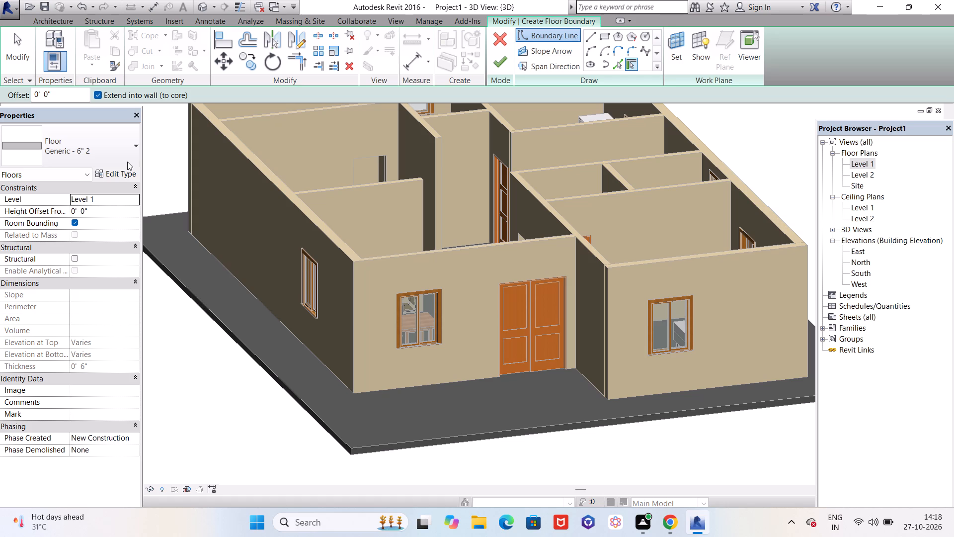
{"action": "double_click", "coordinate": [864, 162]}
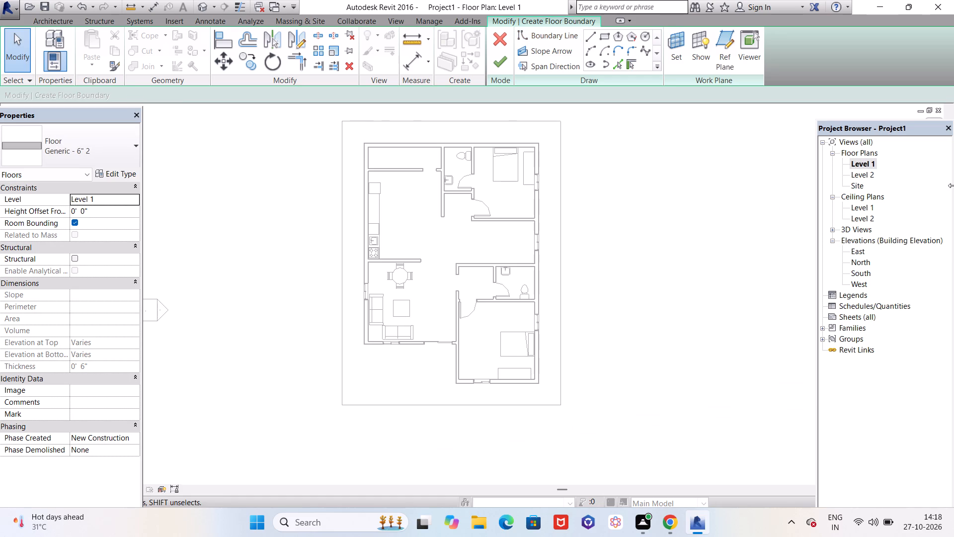
{"action": "left_click", "coordinate": [205, 6]}
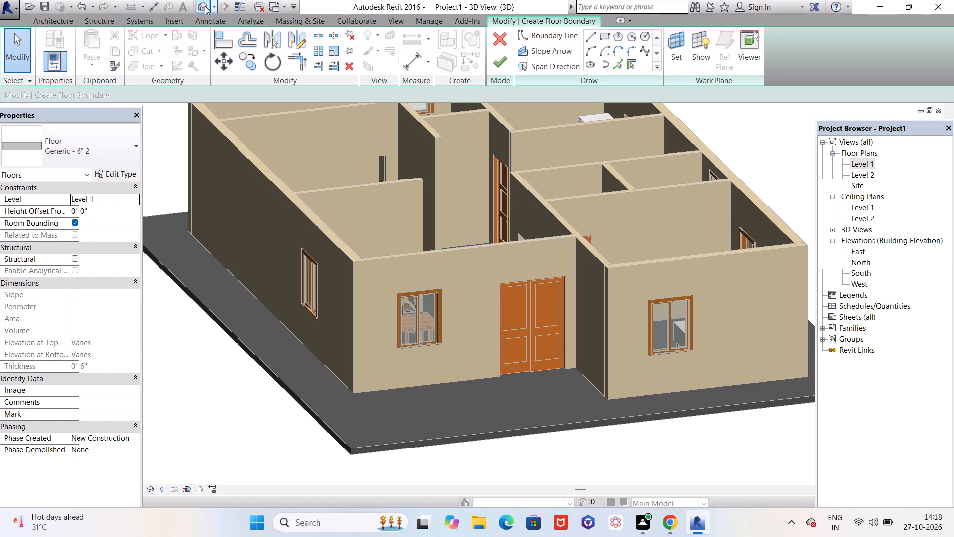
Open the material selection for the Structure layer of the Generic - 6" 2 type and search the appearance assets for "floor".
{"action": "left_click", "coordinate": [112, 172]}
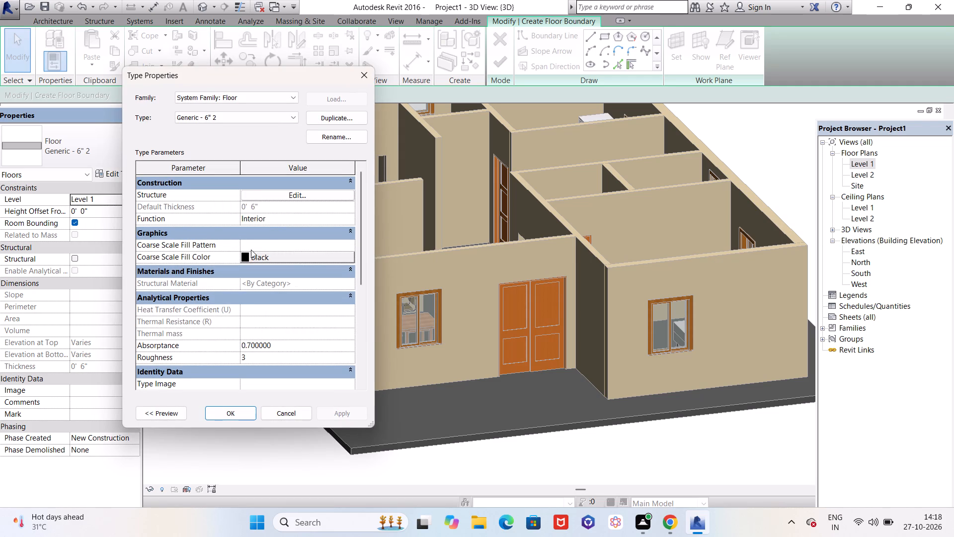
{"action": "left_click", "coordinate": [296, 197]}
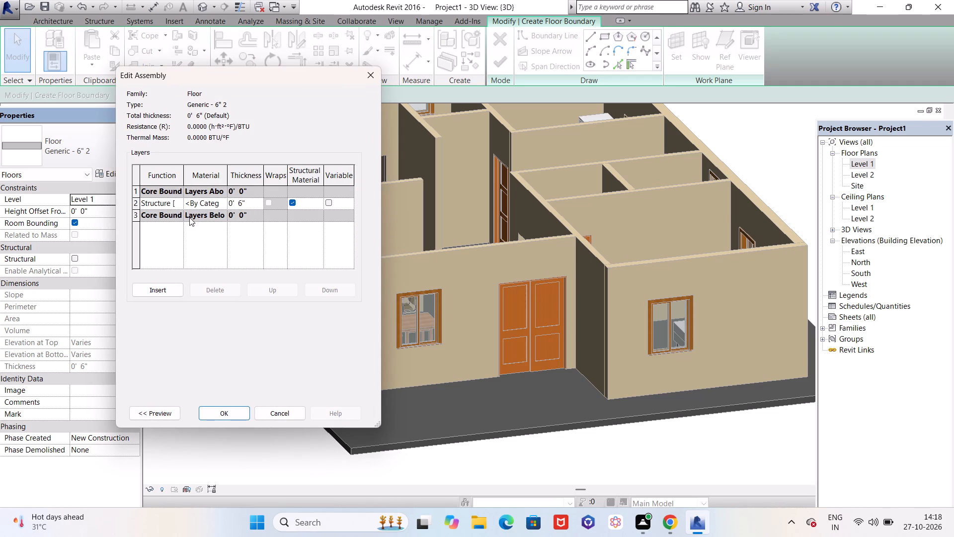
{"action": "left_click", "coordinate": [219, 206]}
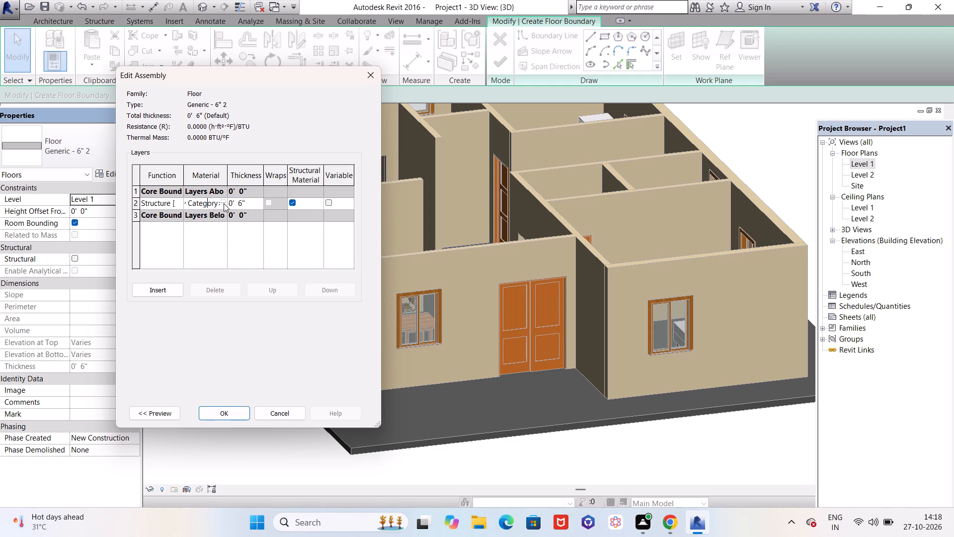
{"action": "left_click", "coordinate": [224, 203]}
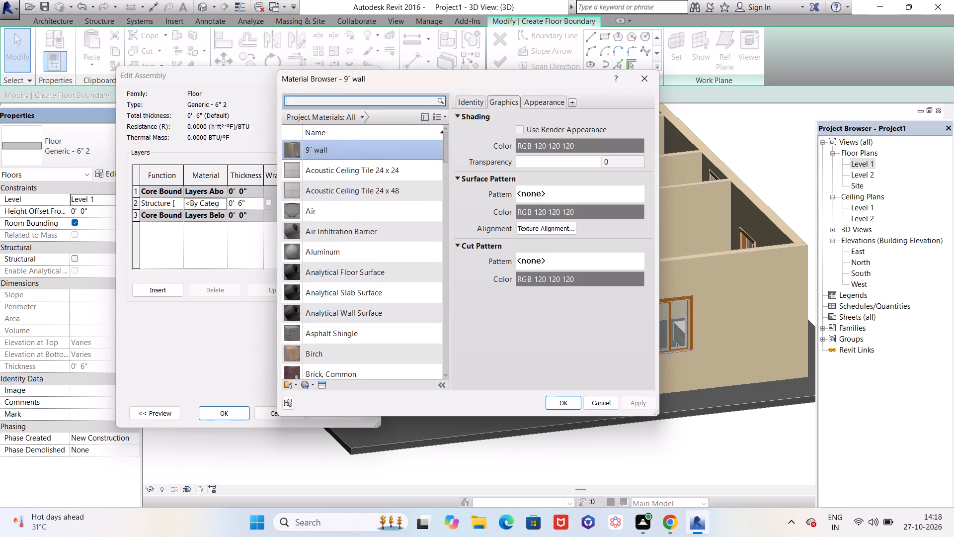
{"action": "left_click", "coordinate": [366, 99]}
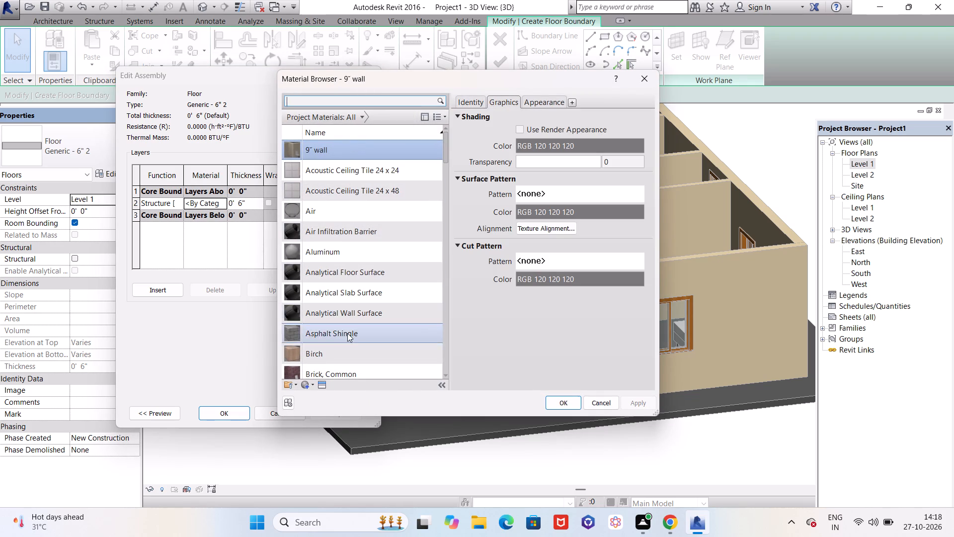
{"action": "left_click", "coordinate": [320, 382]}
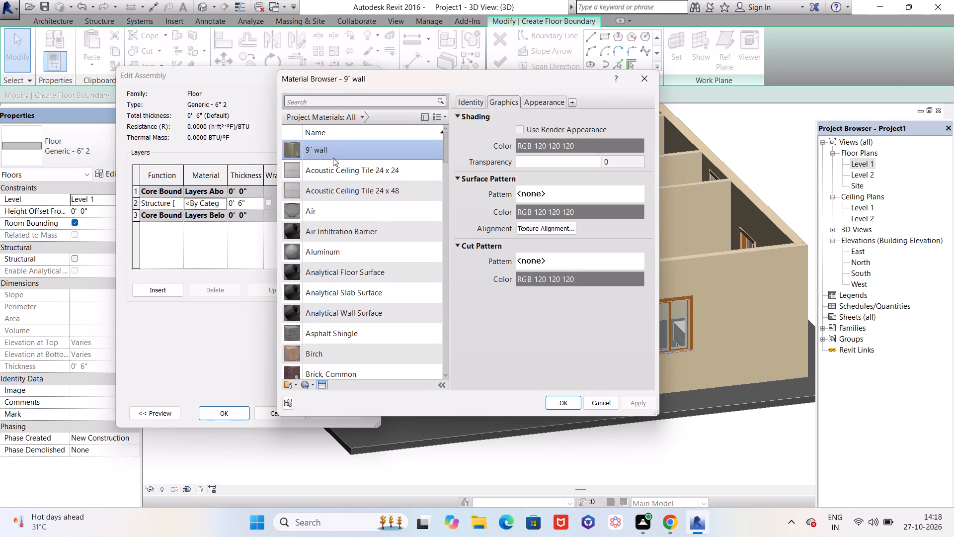
{"action": "left_click", "coordinate": [322, 385]}
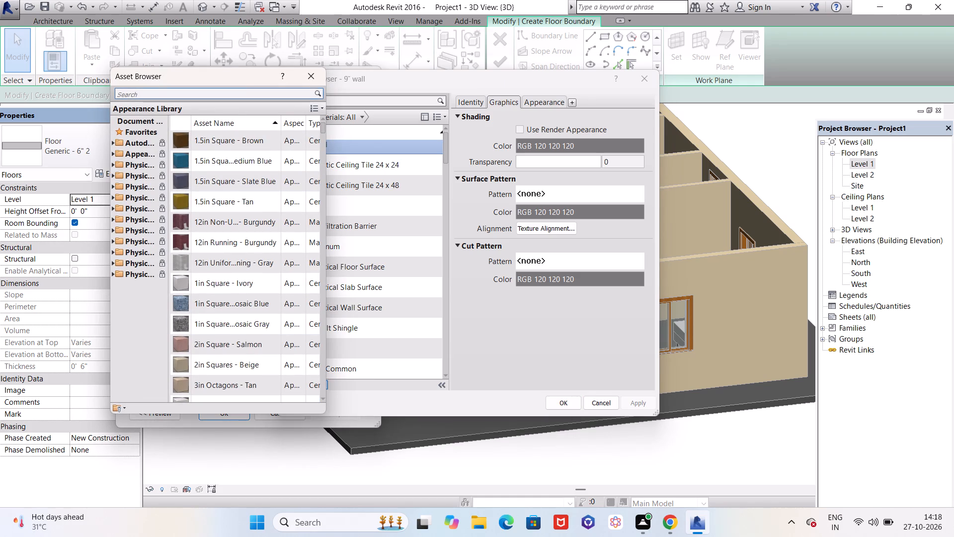
{"action": "left_click", "coordinate": [244, 92]}
{"action": "key", "text": "f"}
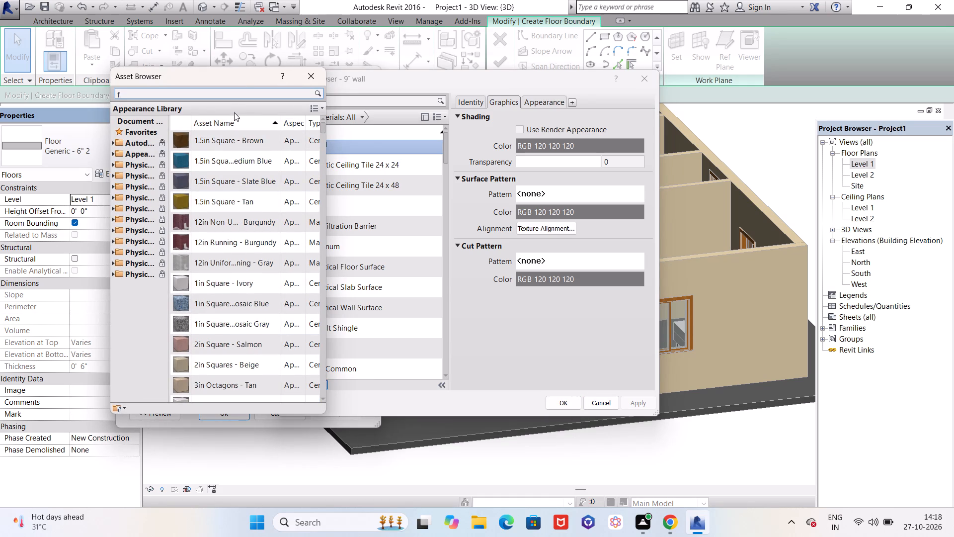
{"action": "type", "text": "loor"}
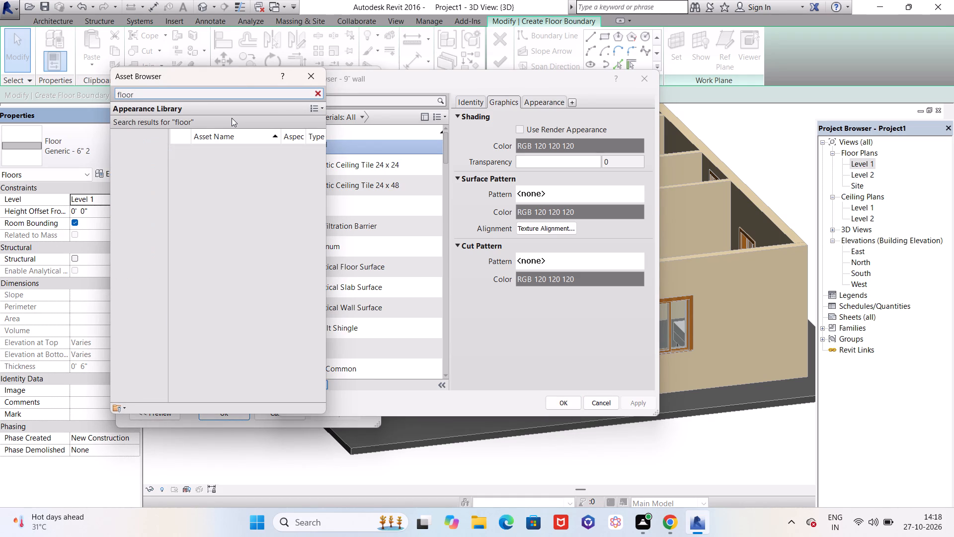
{"action": "key", "text": "Return"}
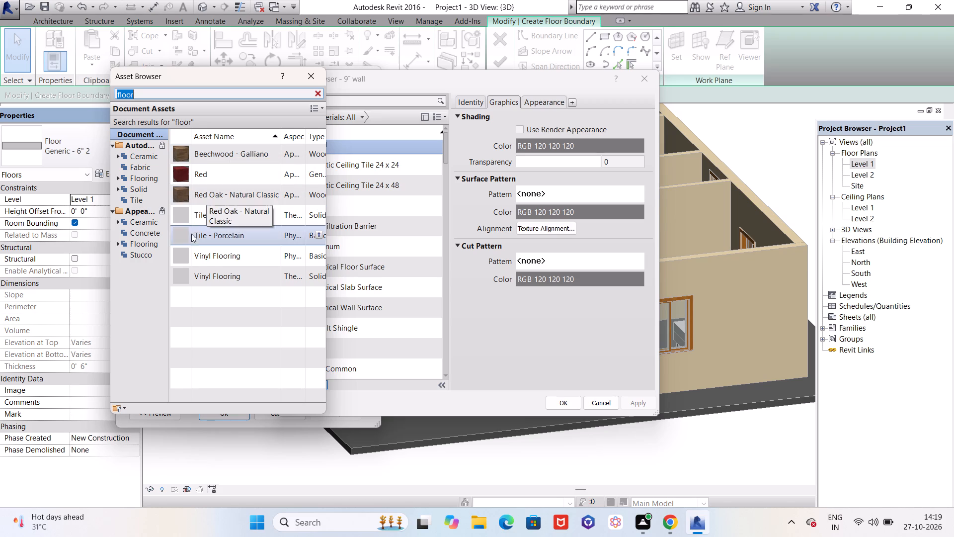
Replace the 9" wall material's appearance with Loop - White from the Flooring category of the Appearance Library, keeping Non-Metallic highlights.
{"action": "left_click", "coordinate": [155, 247]}
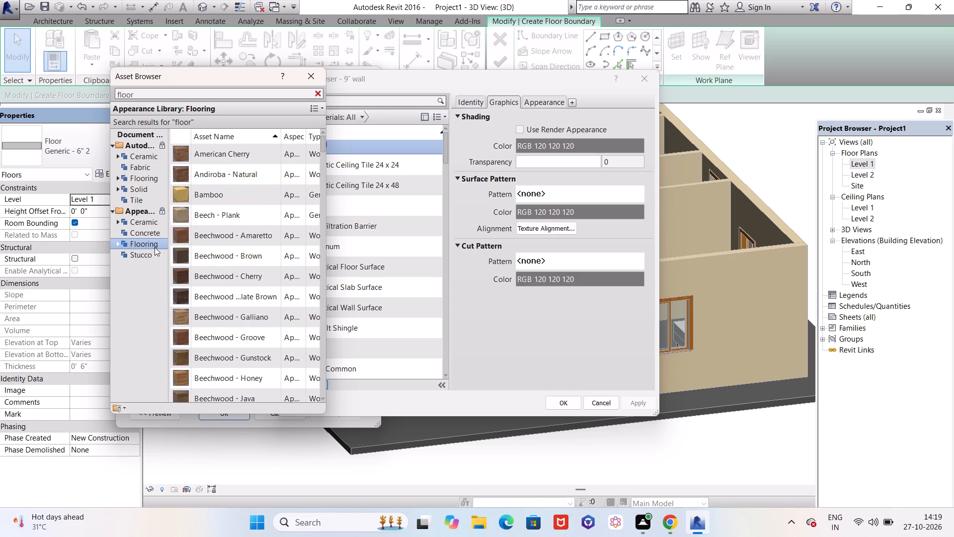
{"action": "scroll", "coordinate": [249, 231], "scroll_direction": "down", "scroll_amount": 14}
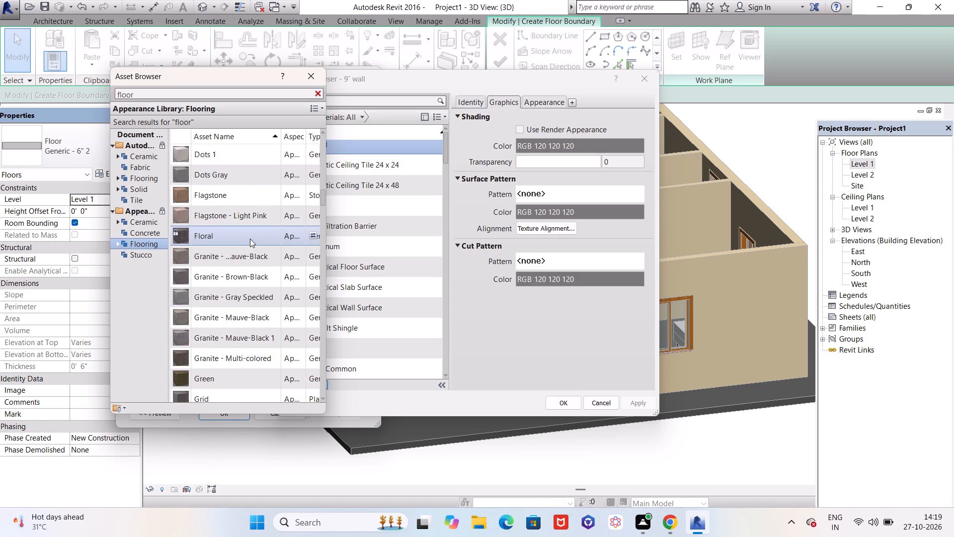
{"action": "scroll", "coordinate": [250, 239], "scroll_direction": "down", "scroll_amount": 6}
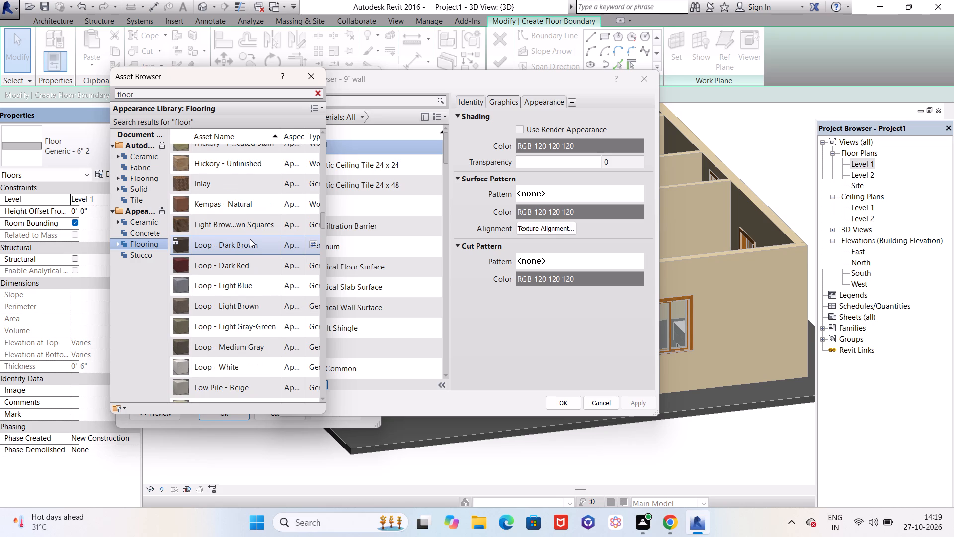
{"action": "scroll", "coordinate": [250, 239], "scroll_direction": "down", "scroll_amount": 2}
{"action": "left_click", "coordinate": [234, 249]}
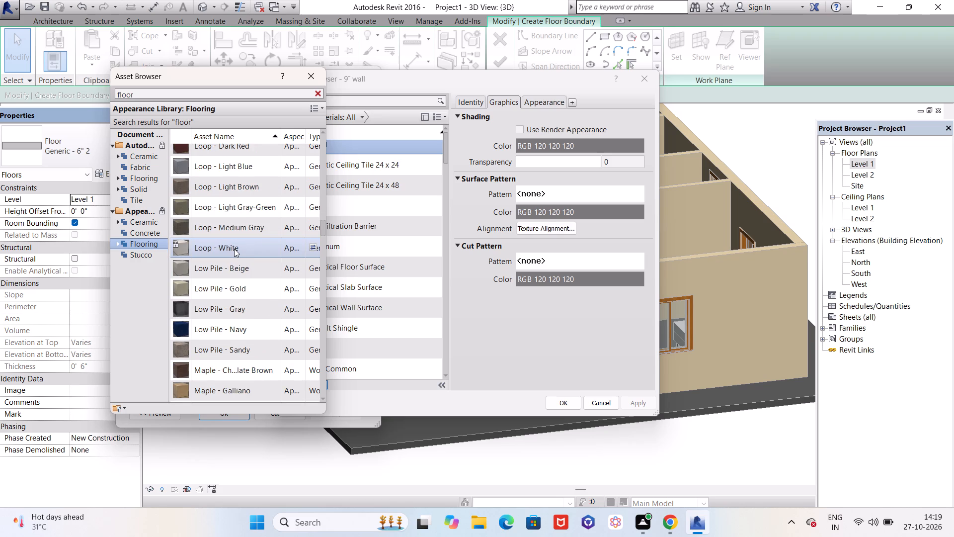
{"action": "double_click", "coordinate": [234, 249]}
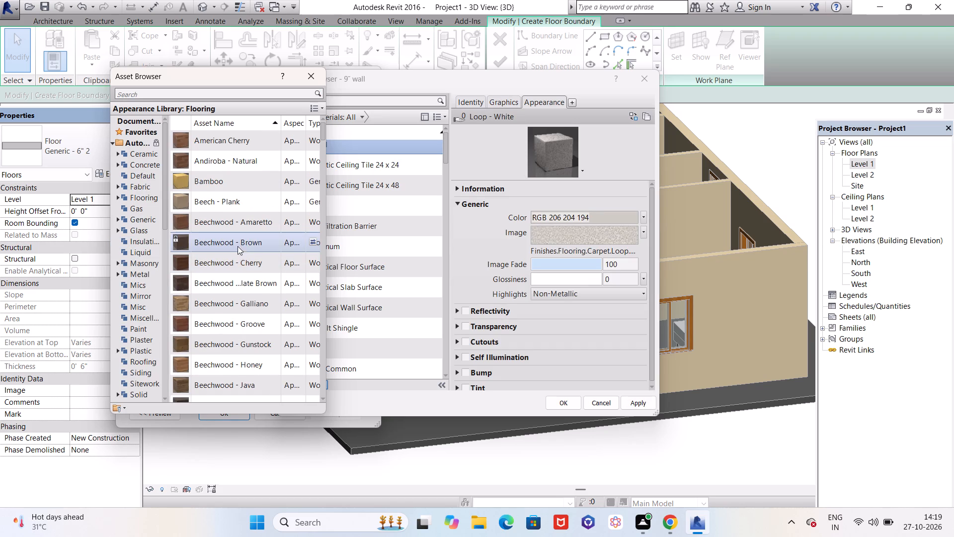
{"action": "left_click", "coordinate": [552, 294]}
{"action": "left_click", "coordinate": [552, 294]}
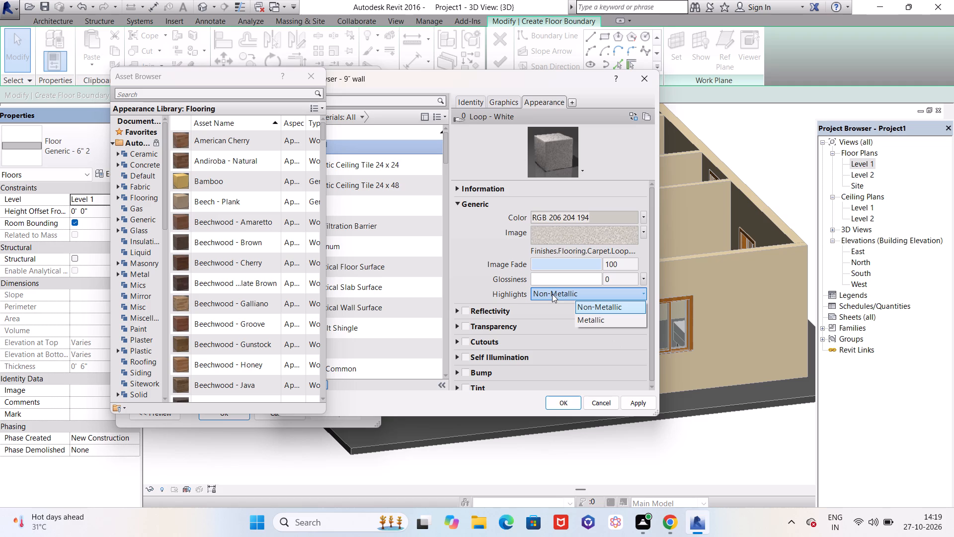
{"action": "left_click", "coordinate": [467, 270]}
Assign the updated 9" wall material to the floor's Structure layer and save the Generic - 6" 2 type changes.
{"action": "left_click", "coordinate": [637, 402]}
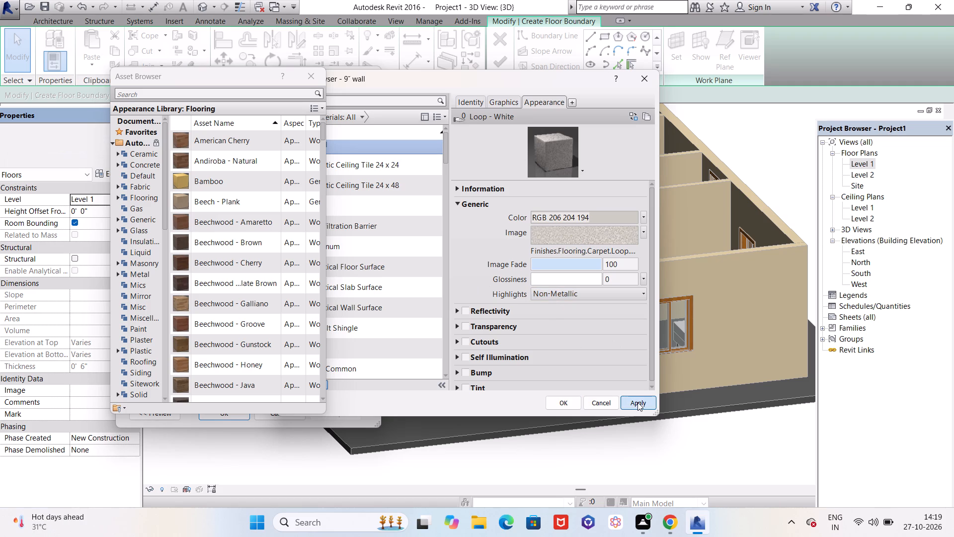
{"action": "left_click", "coordinate": [569, 401]}
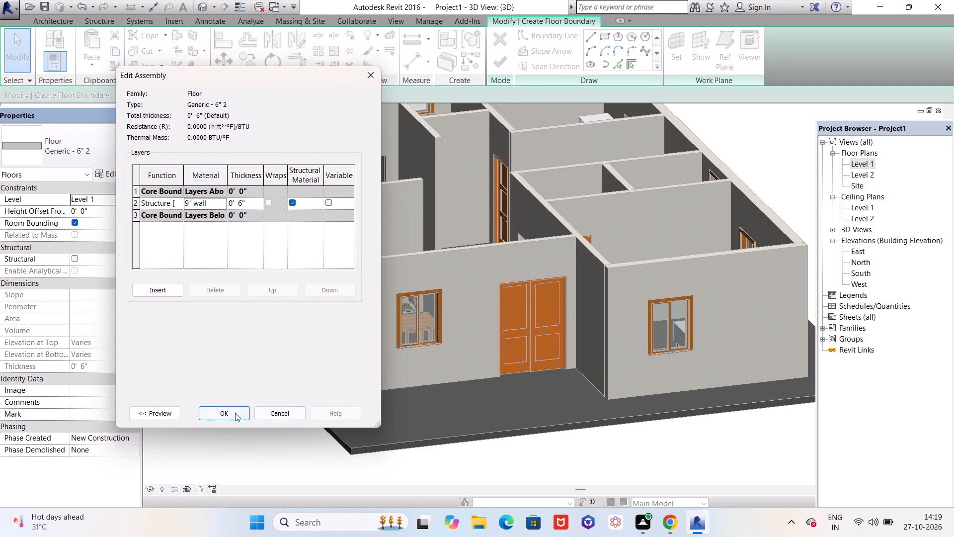
{"action": "left_click", "coordinate": [217, 413]}
{"action": "left_click", "coordinate": [336, 414]}
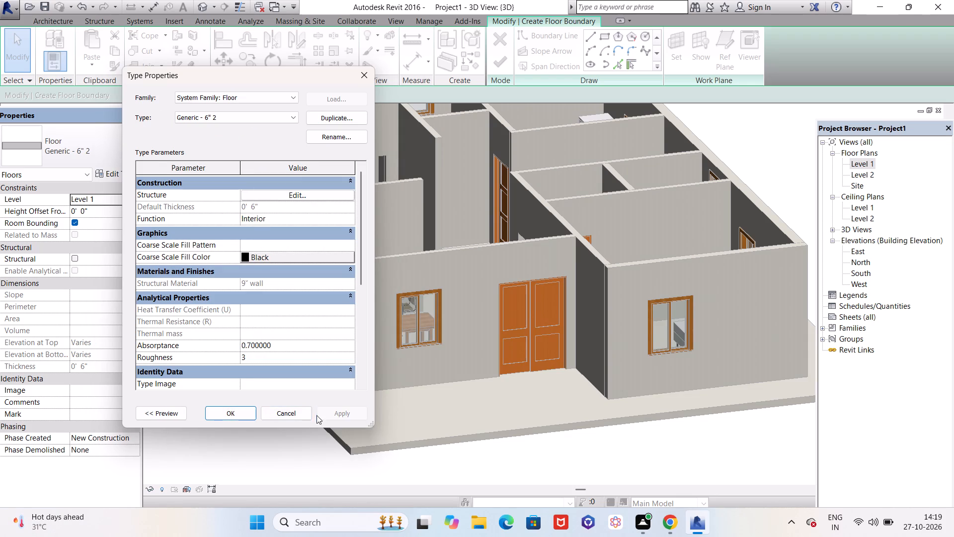
{"action": "left_click", "coordinate": [238, 415]}
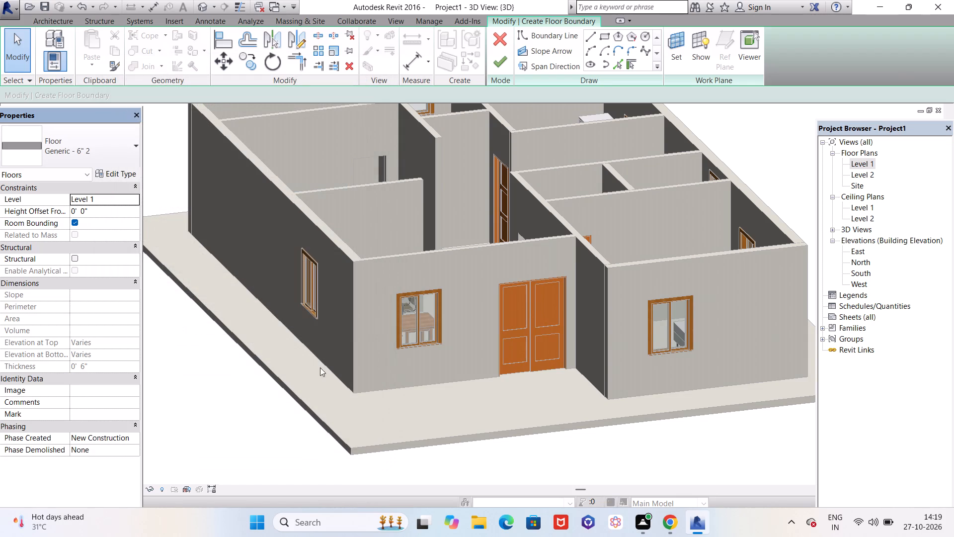
Inspect the floor and wall finish around the whole house in 3D, including from above.
{"action": "scroll", "coordinate": [369, 350], "scroll_direction": "down", "scroll_amount": 5}
{"action": "left_click", "coordinate": [644, 290]}
{"action": "scroll", "coordinate": [427, 337], "scroll_direction": "up", "scroll_amount": 5}
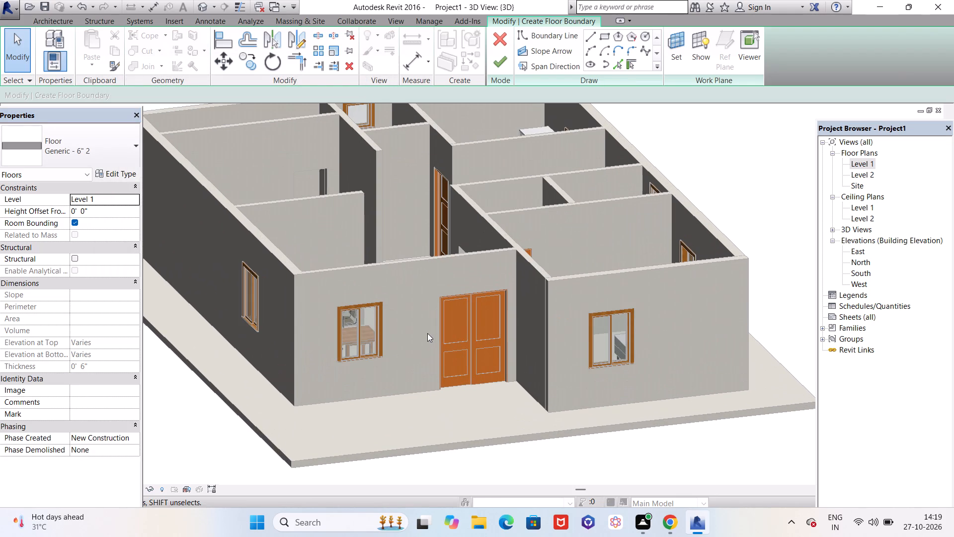
{"action": "scroll", "coordinate": [474, 219], "scroll_direction": "down", "scroll_amount": 4}
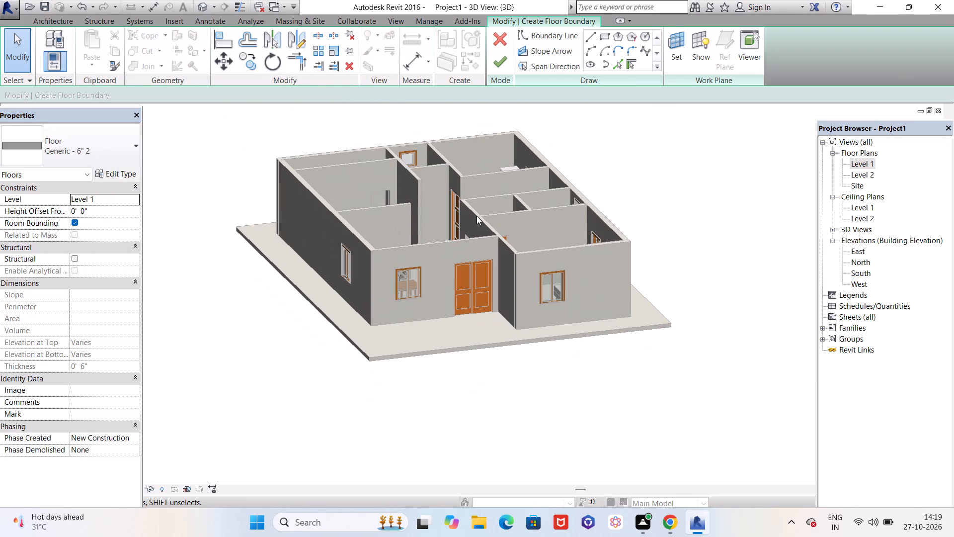
{"action": "middle_click_drag", "start_coordinate": [532, 217], "coordinate": [479, 375], "text": "shift"}
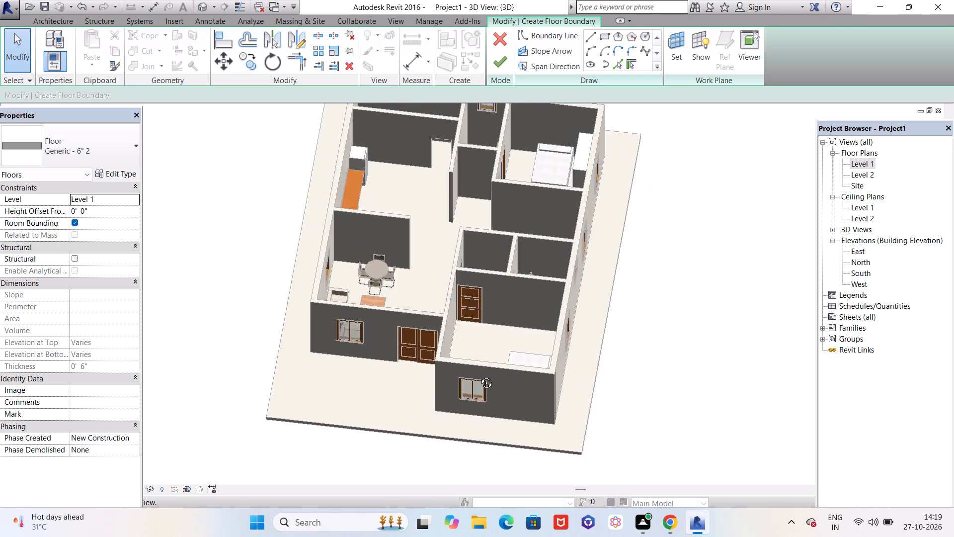
Undo the Loop - White material change made to the walls and the floor's Structure layer.
{"action": "middle_click_drag", "start_coordinate": [479, 375], "coordinate": [569, 177], "text": "shift"}
{"action": "scroll", "coordinate": [473, 236], "scroll_direction": "up", "scroll_amount": 9}
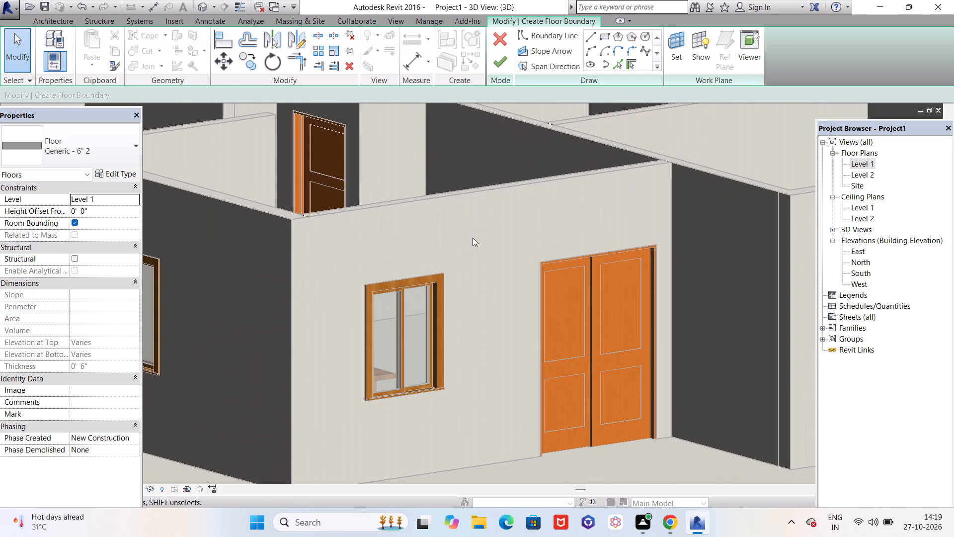
{"action": "scroll", "coordinate": [470, 245], "scroll_direction": "down", "scroll_amount": 7}
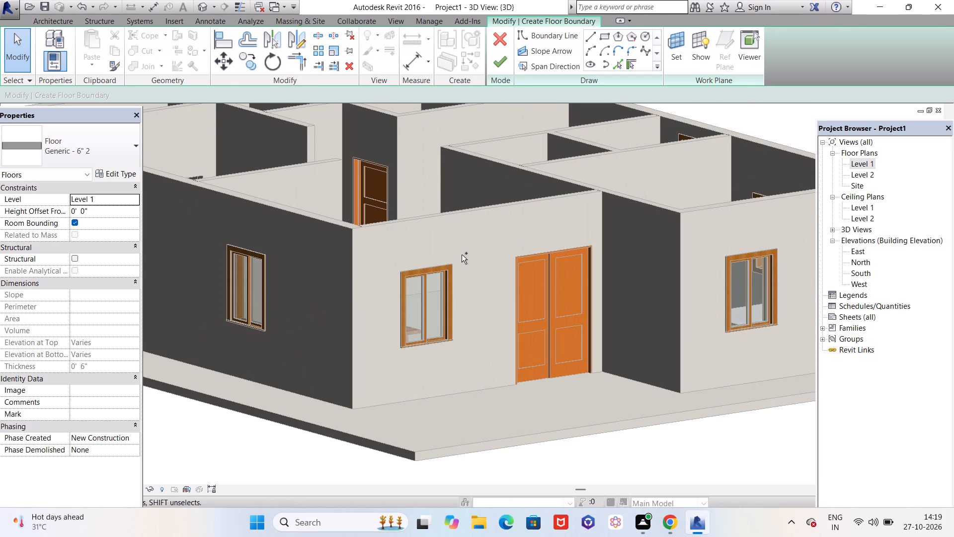
{"action": "key", "text": "ctrl+z"}
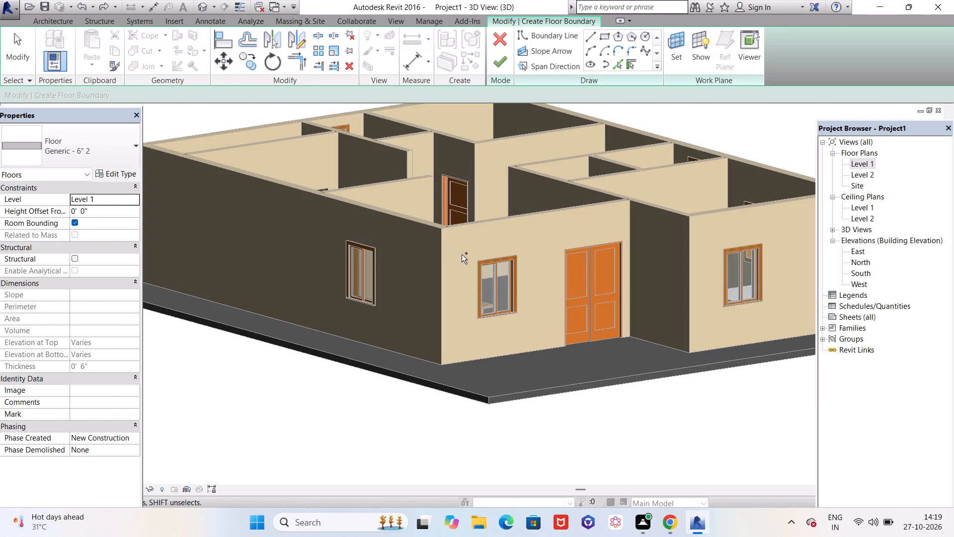
Inspect the wall and floor colours of the house in 3D, from the front and from above.
{"action": "scroll", "coordinate": [465, 296], "scroll_direction": "down", "scroll_amount": 4}
{"action": "scroll", "coordinate": [620, 302], "scroll_direction": "up", "scroll_amount": 5}
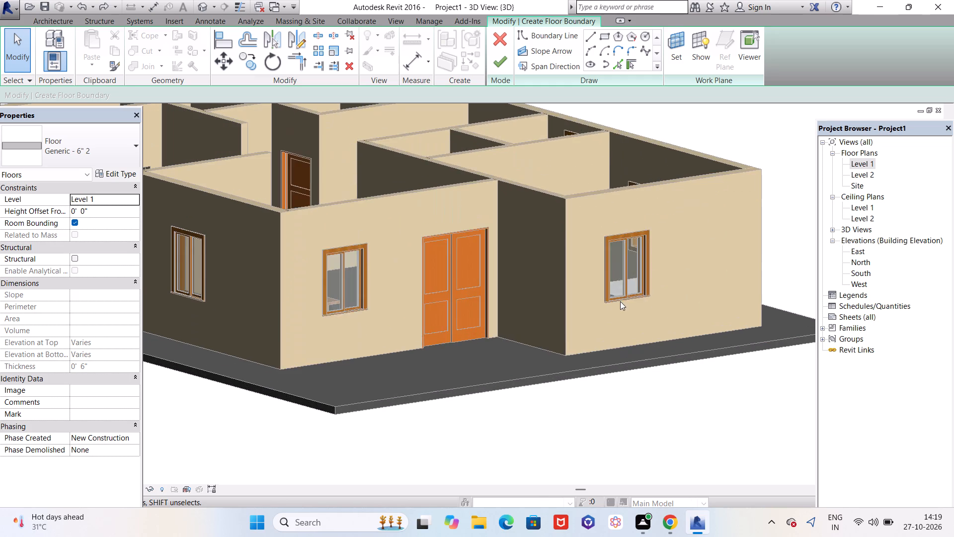
{"action": "scroll", "coordinate": [626, 293], "scroll_direction": "up", "scroll_amount": 5}
{"action": "left_click", "coordinate": [652, 126]}
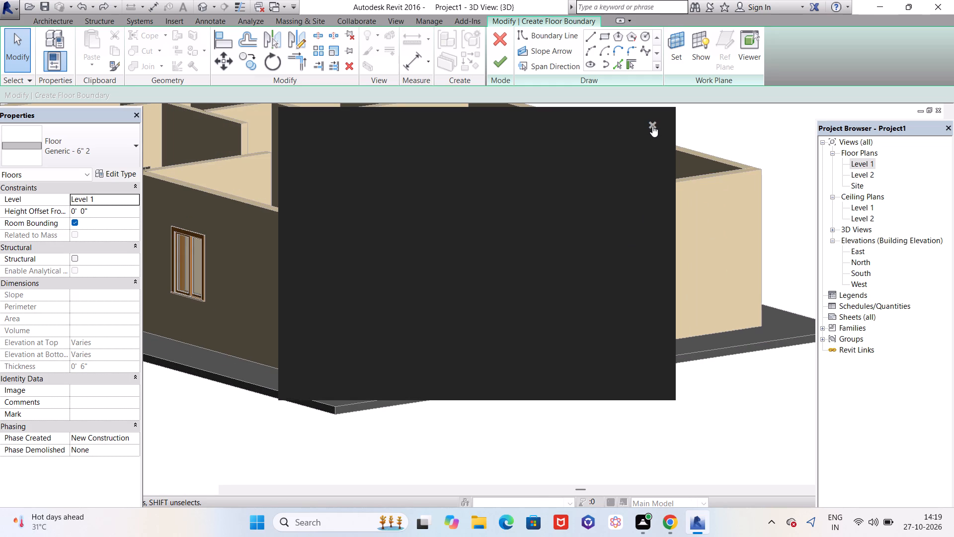
{"action": "left_click", "coordinate": [652, 126]}
{"action": "scroll", "coordinate": [627, 278], "scroll_direction": "up", "scroll_amount": 5}
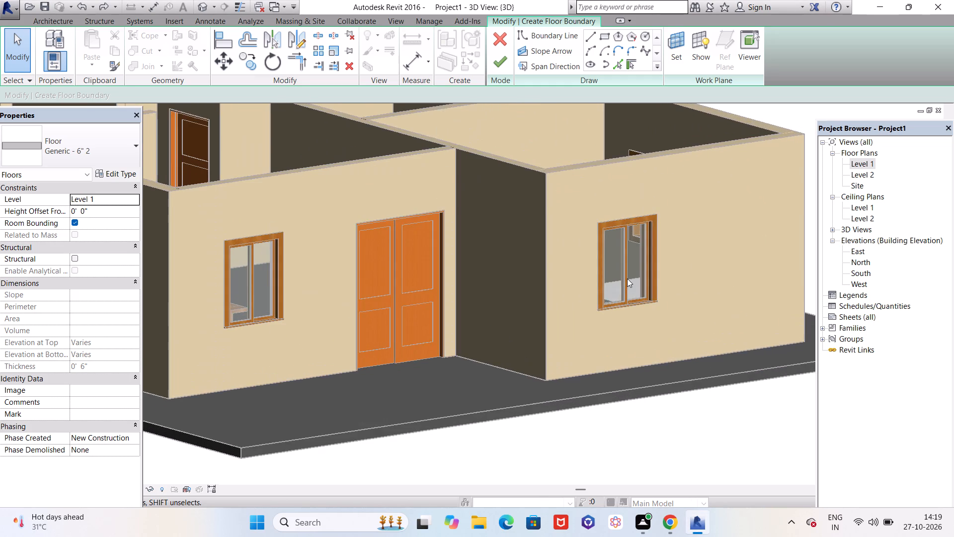
{"action": "scroll", "coordinate": [627, 278], "scroll_direction": "up", "scroll_amount": 5}
{"action": "scroll", "coordinate": [627, 279], "scroll_direction": "down", "scroll_amount": 17}
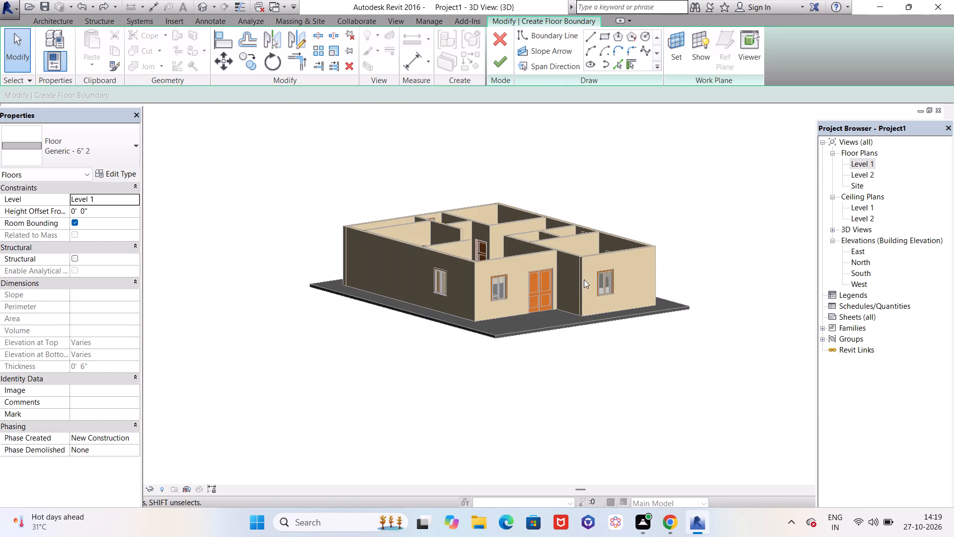
{"action": "middle_click_drag", "start_coordinate": [657, 209], "coordinate": [601, 460], "text": "shift"}
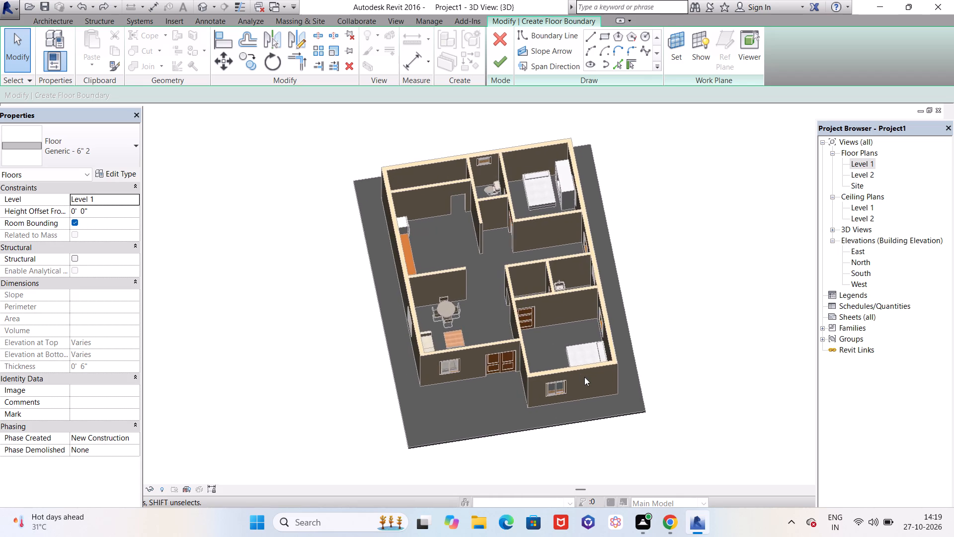
{"action": "scroll", "coordinate": [574, 364], "scroll_direction": "up", "scroll_amount": 10}
Undo the pending floor boundary sketch.
{"action": "key", "text": "ctrl+z"}
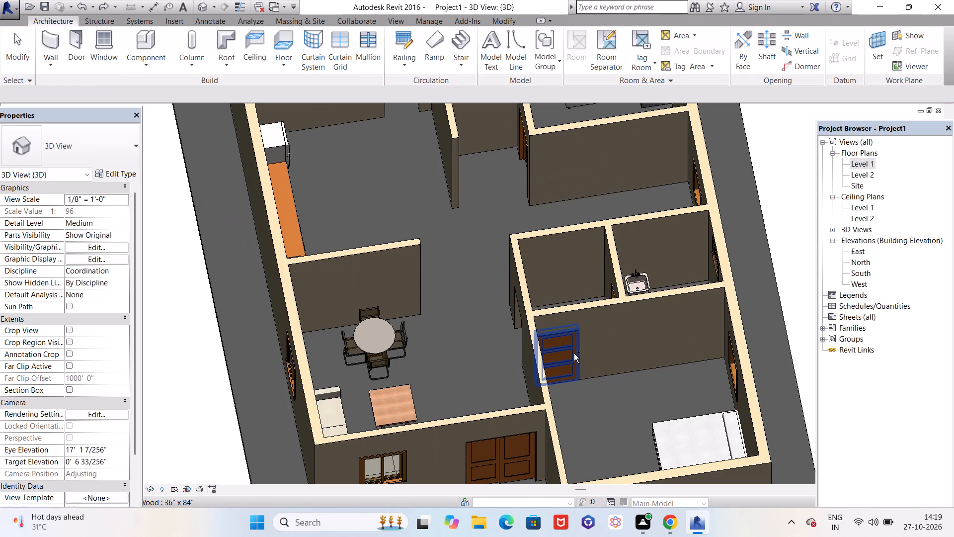
Examine the house and its Generic - 6" 2 floor slab in 3D, checking the slab's extent and properties.
{"action": "scroll", "coordinate": [464, 303], "scroll_direction": "down", "scroll_amount": 6}
{"action": "middle_click_drag", "start_coordinate": [475, 391], "coordinate": [490, 213], "text": "shift"}
{"action": "scroll", "coordinate": [486, 241], "scroll_direction": "up", "scroll_amount": 1, "text": "shift"}
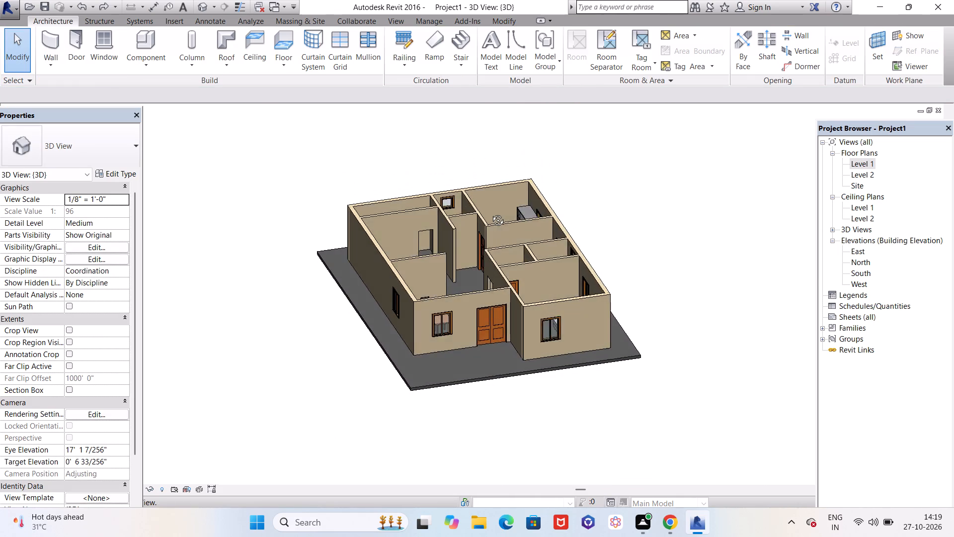
{"action": "middle_click_drag", "start_coordinate": [490, 213], "coordinate": [491, 211], "text": "shift"}
{"action": "scroll", "coordinate": [494, 309], "scroll_direction": "up", "scroll_amount": 7}
{"action": "scroll", "coordinate": [510, 300], "scroll_direction": "down", "scroll_amount": 3}
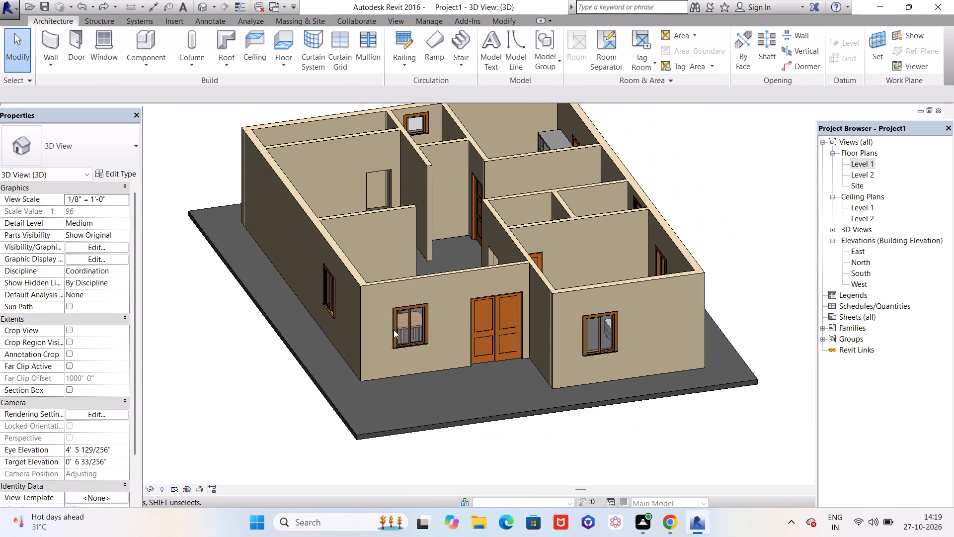
{"action": "left_click", "coordinate": [393, 428]}
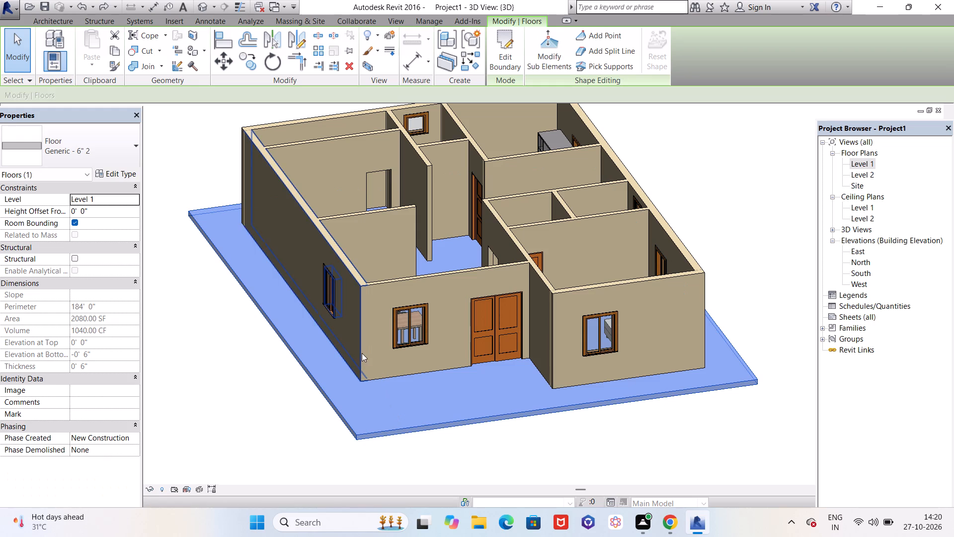
{"action": "key", "text": "Escape"}
{"action": "scroll", "coordinate": [350, 367], "scroll_direction": "down", "scroll_amount": 4}
{"action": "scroll", "coordinate": [589, 257], "scroll_direction": "up", "scroll_amount": 3}
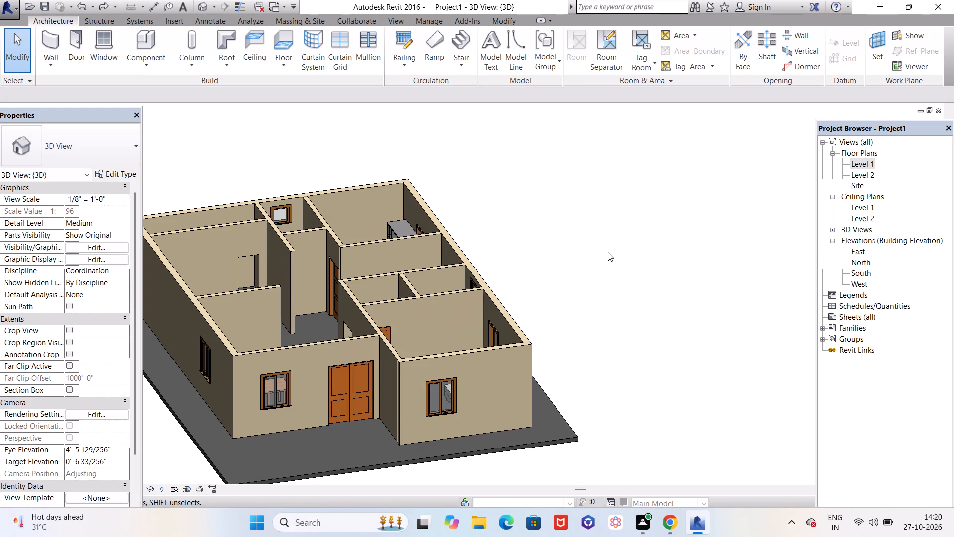
{"action": "scroll", "coordinate": [608, 252], "scroll_direction": "down", "scroll_amount": 1}
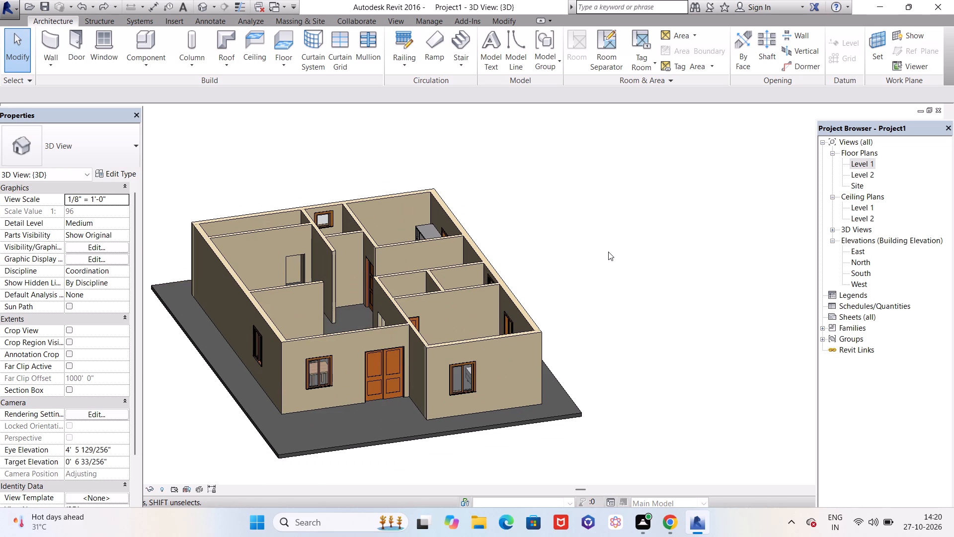
{"action": "scroll", "coordinate": [350, 371], "scroll_direction": "up", "scroll_amount": 5}
{"action": "scroll", "coordinate": [328, 287], "scroll_direction": "down", "scroll_amount": 4}
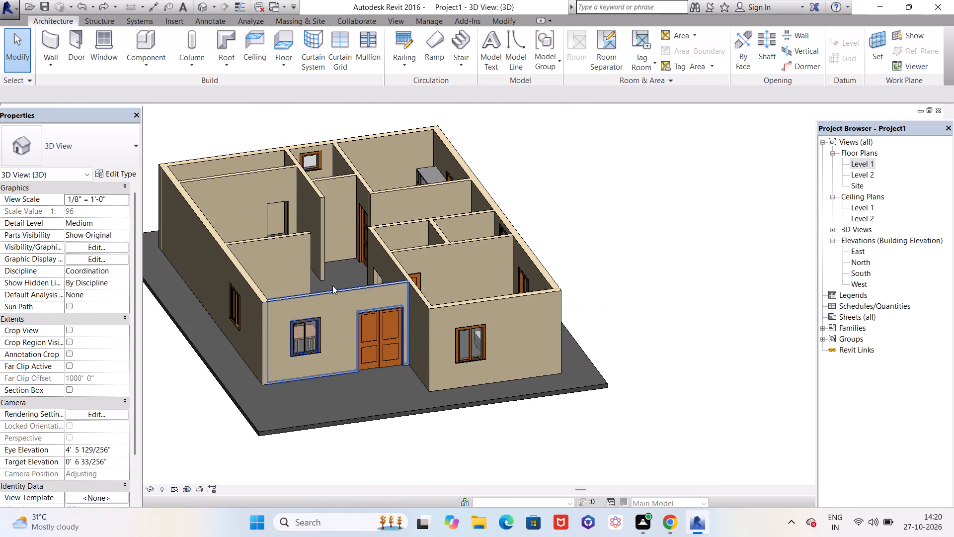
{"action": "scroll", "coordinate": [305, 427], "scroll_direction": "up", "scroll_amount": 4}
{"action": "left_click", "coordinate": [305, 428]}
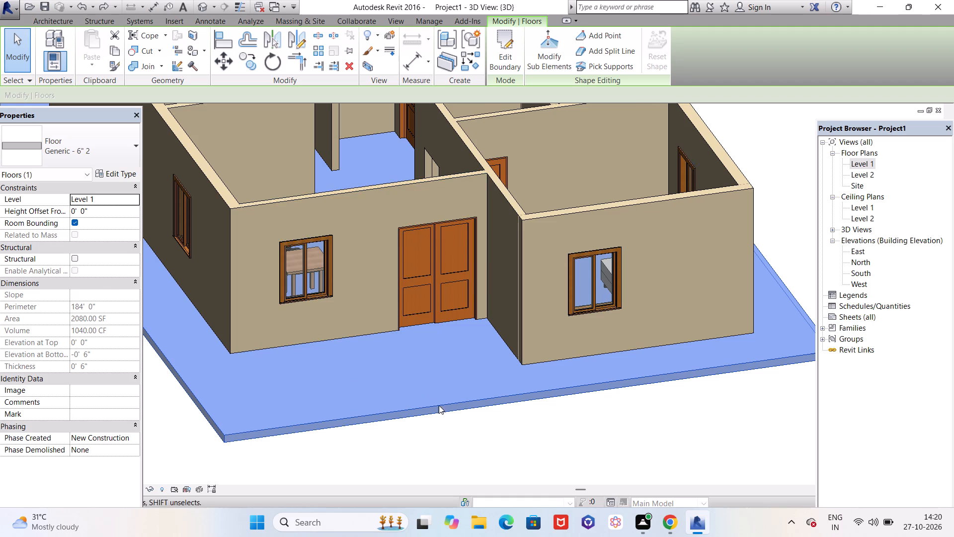
{"action": "scroll", "coordinate": [443, 413], "scroll_direction": "down", "scroll_amount": 5}
{"action": "left_click", "coordinate": [710, 321]}
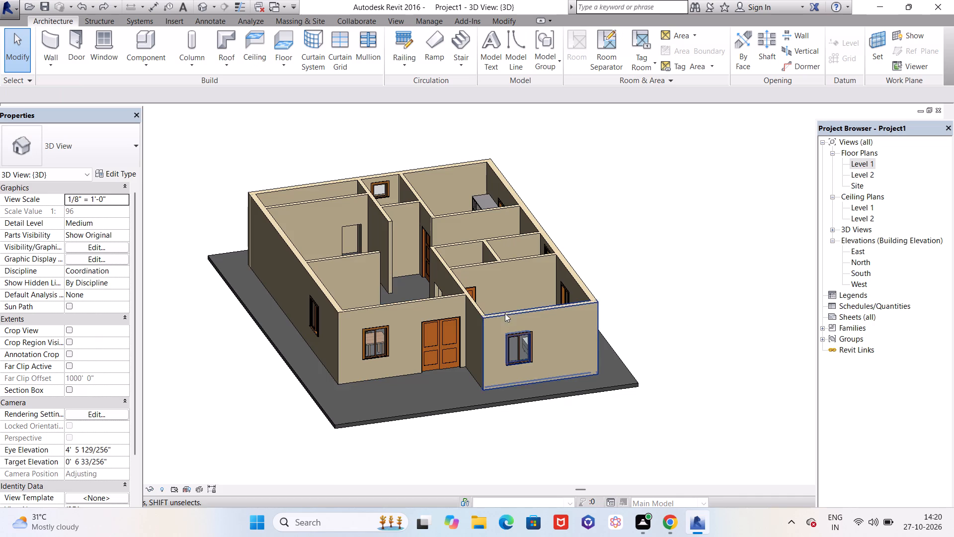
Inspect the front walls, entrance doors and front rooms in 3D.
{"action": "scroll", "coordinate": [495, 313], "scroll_direction": "up", "scroll_amount": 6}
{"action": "scroll", "coordinate": [401, 348], "scroll_direction": "up", "scroll_amount": 6}
{"action": "scroll", "coordinate": [420, 355], "scroll_direction": "down", "scroll_amount": 5}
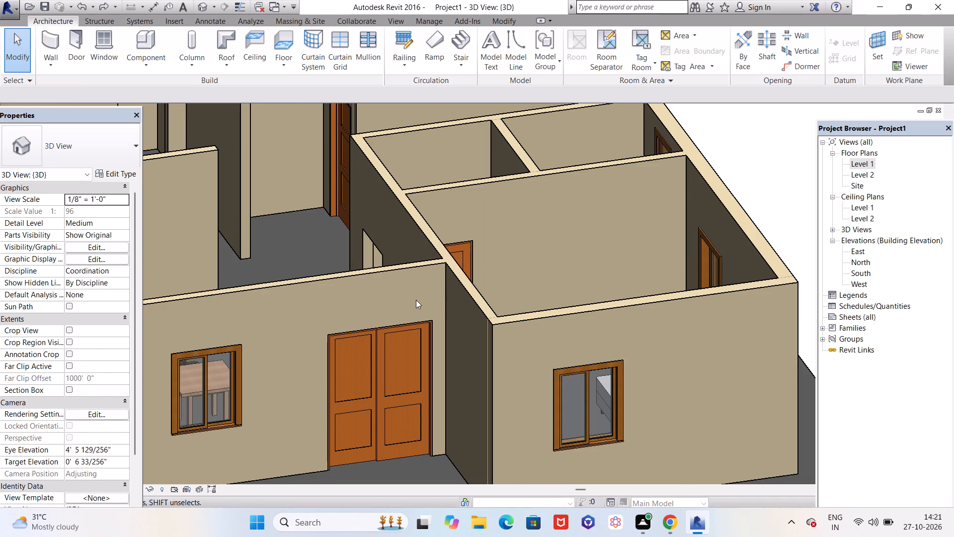
{"action": "middle_click_drag", "start_coordinate": [412, 294], "coordinate": [512, 244]}
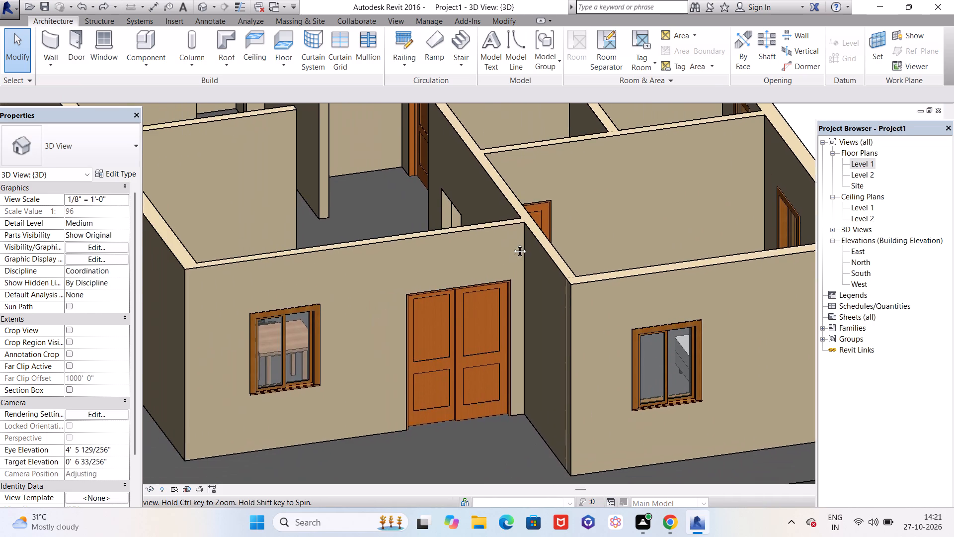
{"action": "middle_click_drag", "start_coordinate": [512, 244], "coordinate": [556, 224]}
{"action": "scroll", "coordinate": [557, 225], "scroll_direction": "down", "scroll_amount": 3}
{"action": "scroll", "coordinate": [518, 251], "scroll_direction": "down", "scroll_amount": 3}
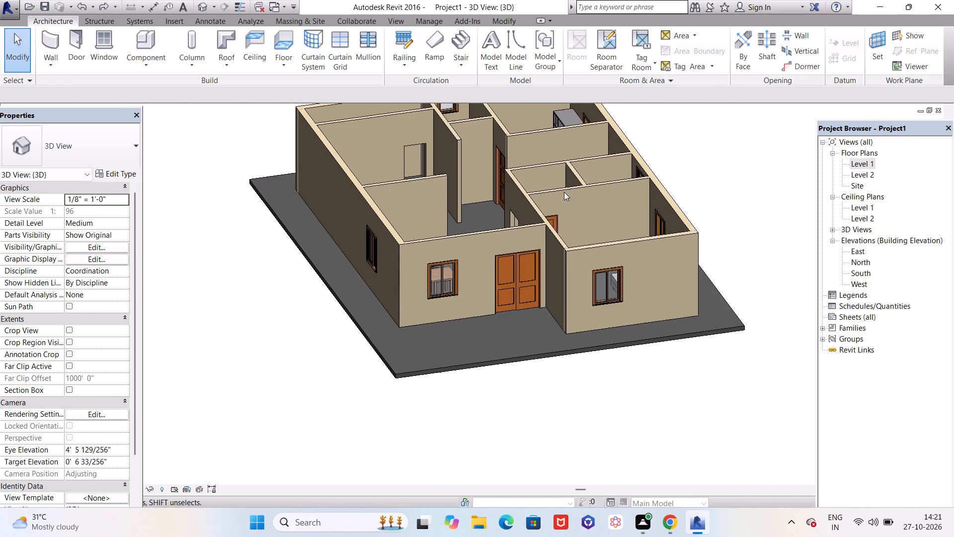
{"action": "scroll", "coordinate": [582, 175], "scroll_direction": "up", "scroll_amount": 5}
{"action": "scroll", "coordinate": [358, 329], "scroll_direction": "down", "scroll_amount": 5}
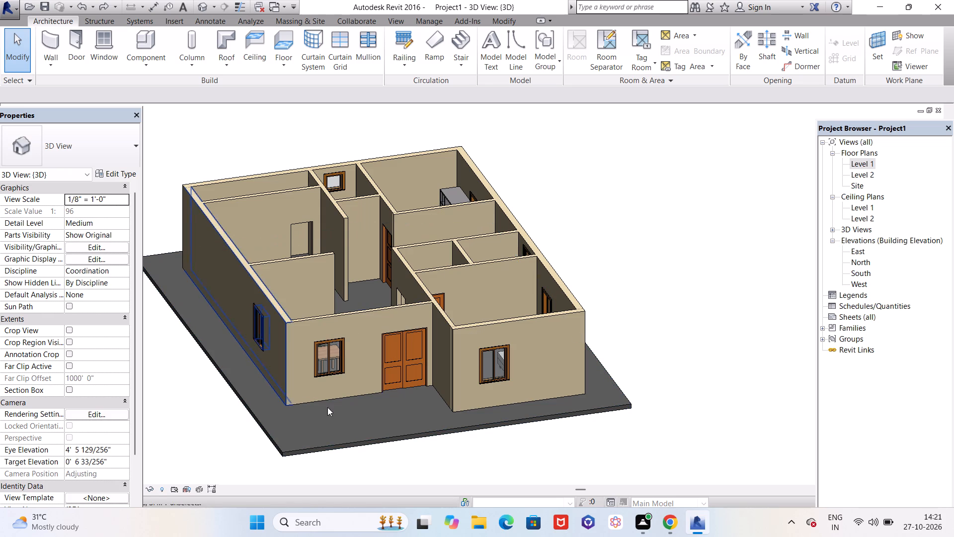
Examine the floor slab's front edge and corner at close range and check the slab's properties.
{"action": "scroll", "coordinate": [323, 448], "scroll_direction": "up", "scroll_amount": 10}
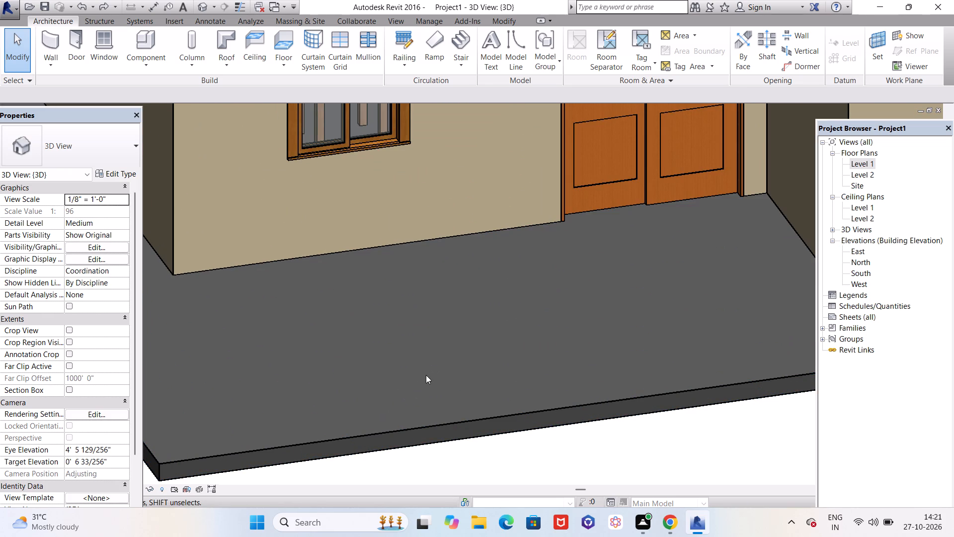
{"action": "scroll", "coordinate": [426, 375], "scroll_direction": "down", "scroll_amount": 3}
{"action": "scroll", "coordinate": [266, 427], "scroll_direction": "up", "scroll_amount": 6}
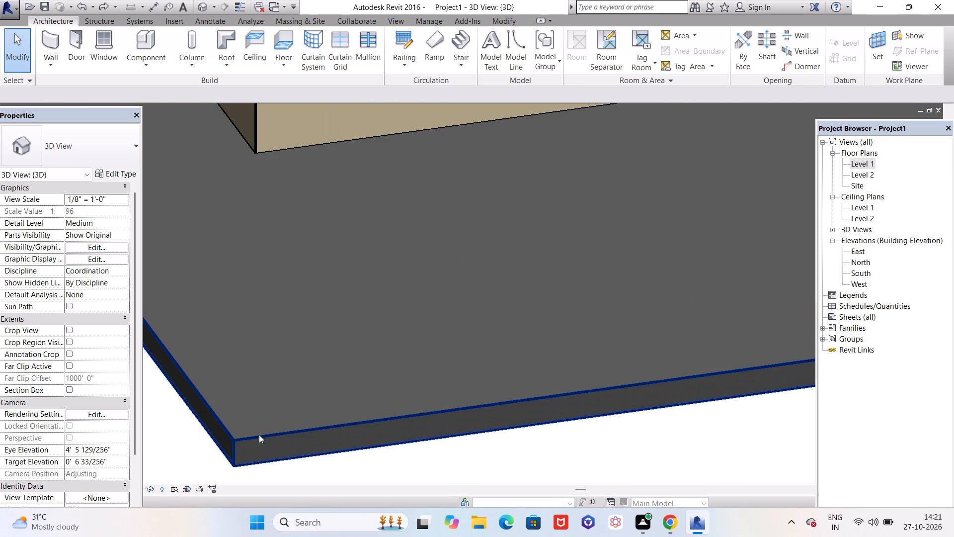
{"action": "left_click", "coordinate": [261, 436]}
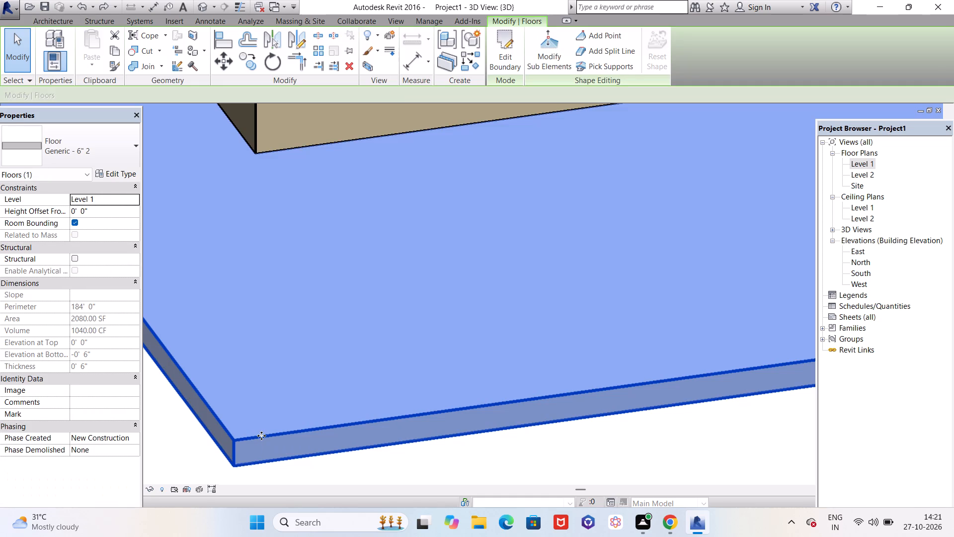
{"action": "scroll", "coordinate": [319, 387], "scroll_direction": "down", "scroll_amount": 8}
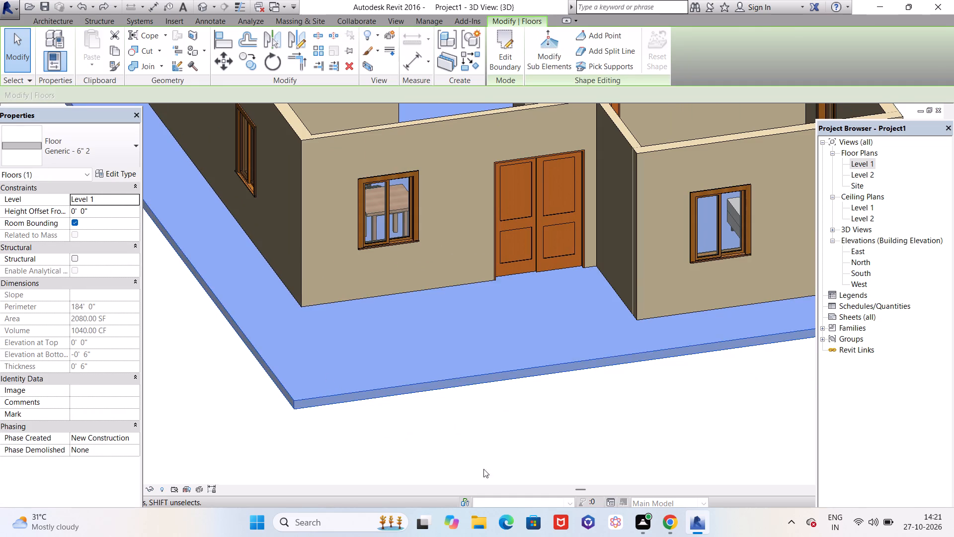
{"action": "left_click", "coordinate": [511, 473]}
{"action": "scroll", "coordinate": [542, 363], "scroll_direction": "up", "scroll_amount": 11}
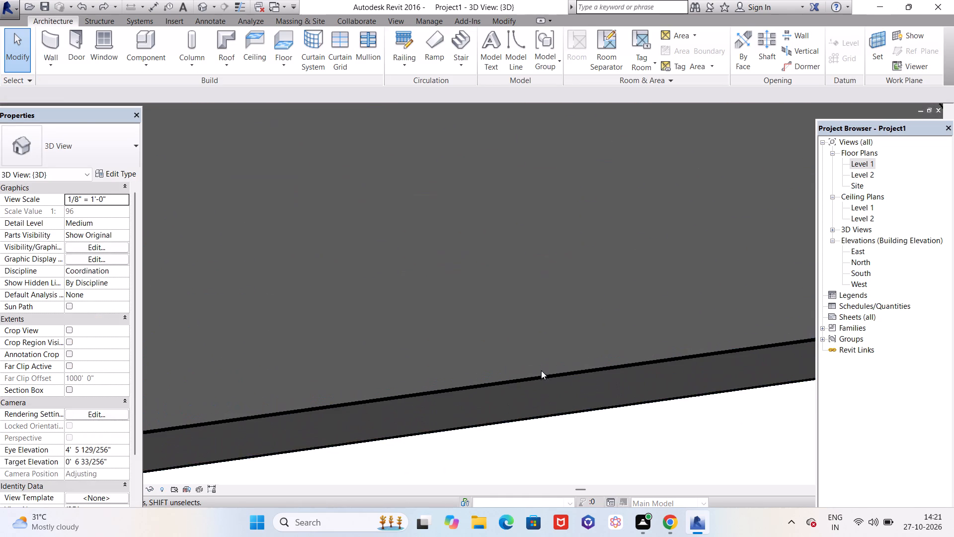
{"action": "scroll", "coordinate": [541, 371], "scroll_direction": "up", "scroll_amount": 12}
{"action": "left_click", "coordinate": [537, 396]}
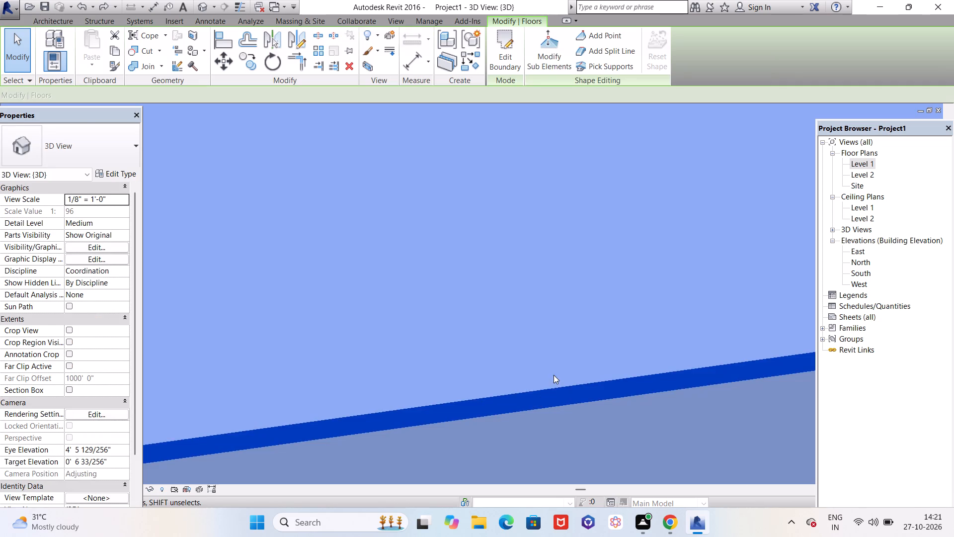
{"action": "scroll", "coordinate": [568, 360], "scroll_direction": "down", "scroll_amount": 7}
{"action": "scroll", "coordinate": [568, 360], "scroll_direction": "down", "scroll_amount": 19}
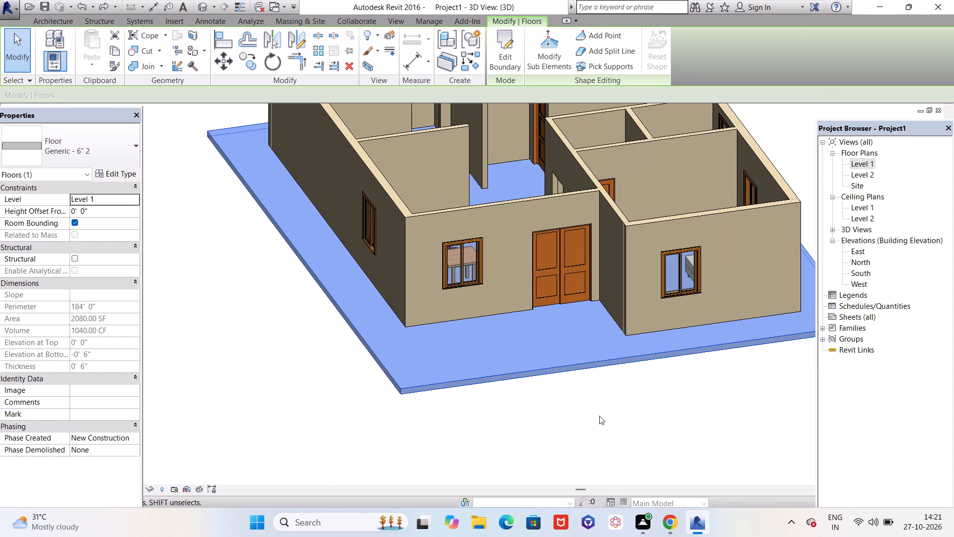
{"action": "left_click", "coordinate": [599, 416]}
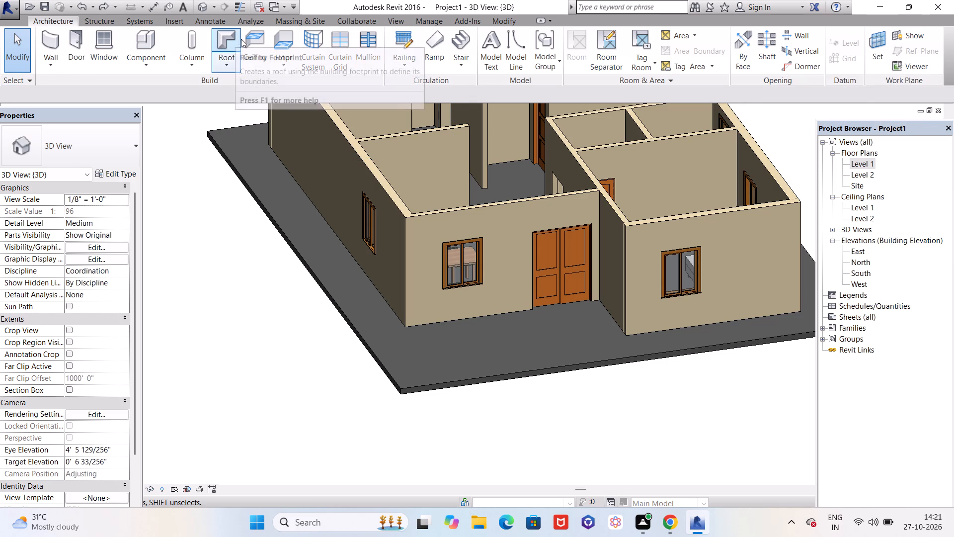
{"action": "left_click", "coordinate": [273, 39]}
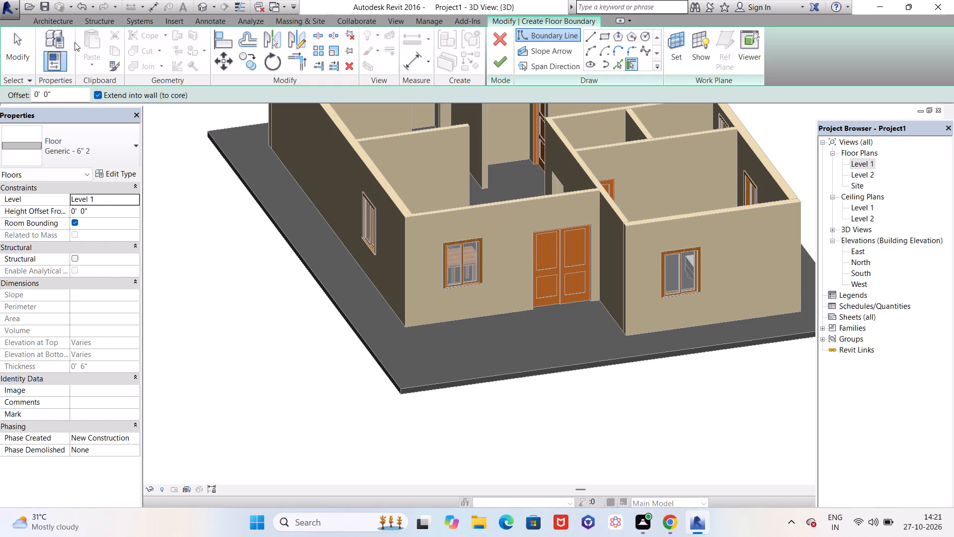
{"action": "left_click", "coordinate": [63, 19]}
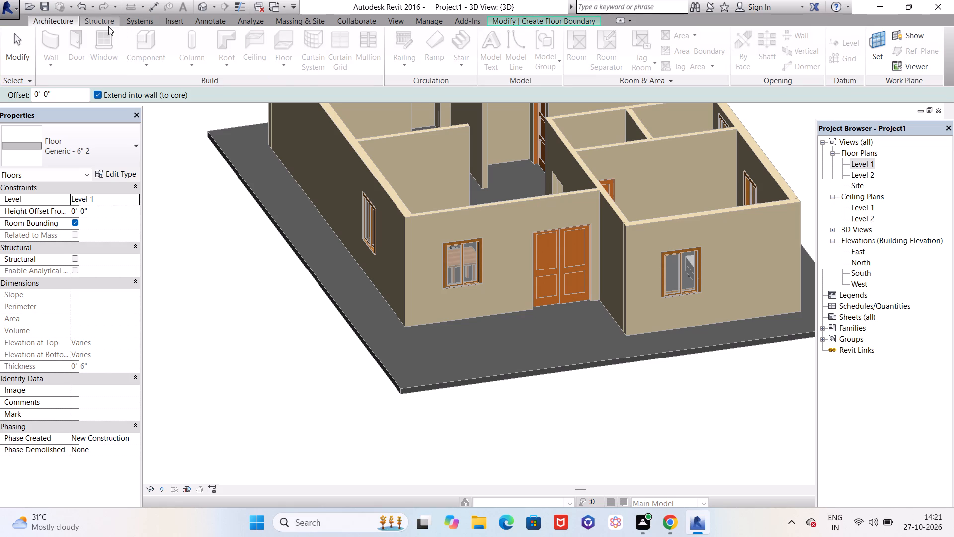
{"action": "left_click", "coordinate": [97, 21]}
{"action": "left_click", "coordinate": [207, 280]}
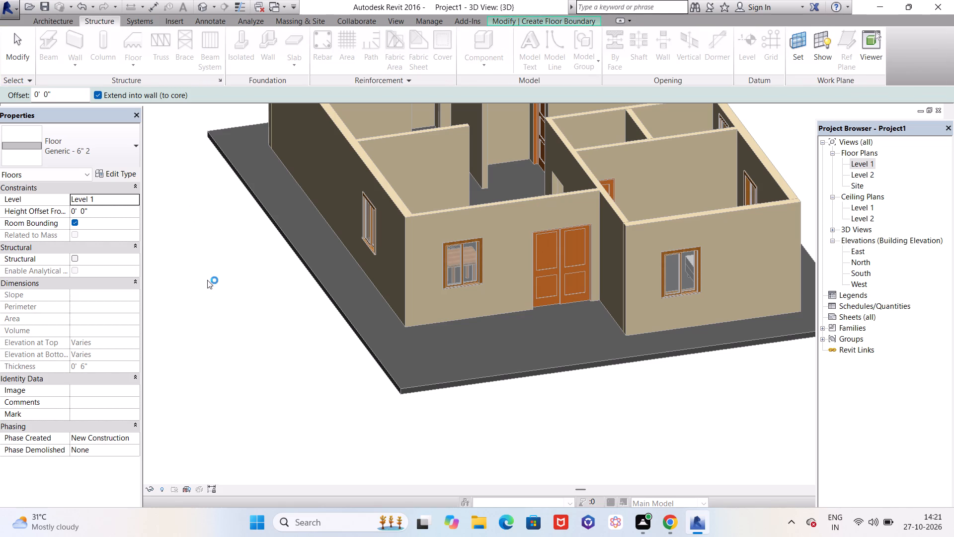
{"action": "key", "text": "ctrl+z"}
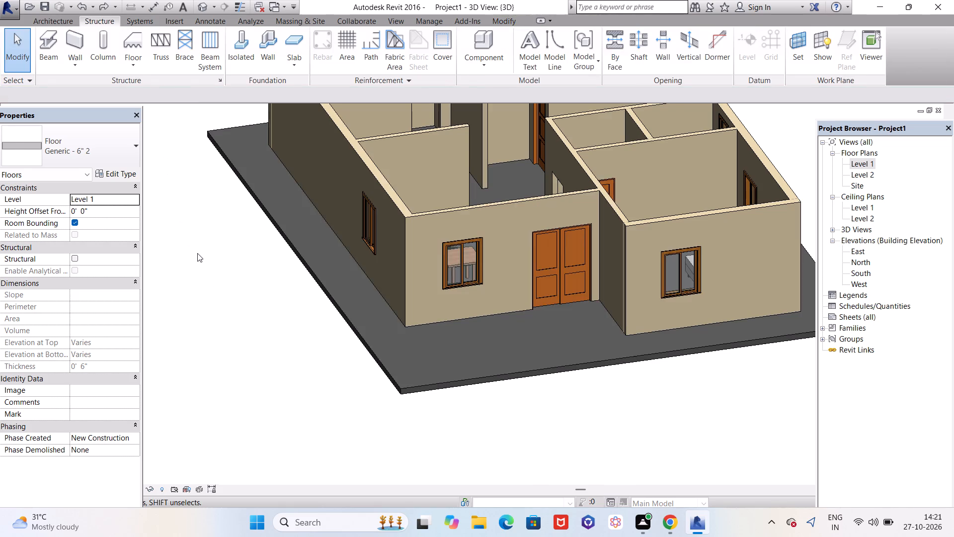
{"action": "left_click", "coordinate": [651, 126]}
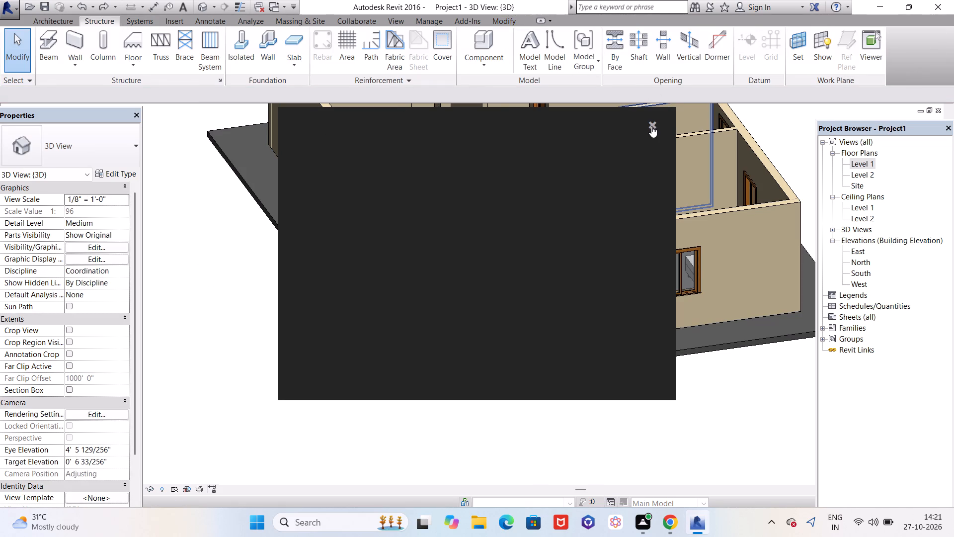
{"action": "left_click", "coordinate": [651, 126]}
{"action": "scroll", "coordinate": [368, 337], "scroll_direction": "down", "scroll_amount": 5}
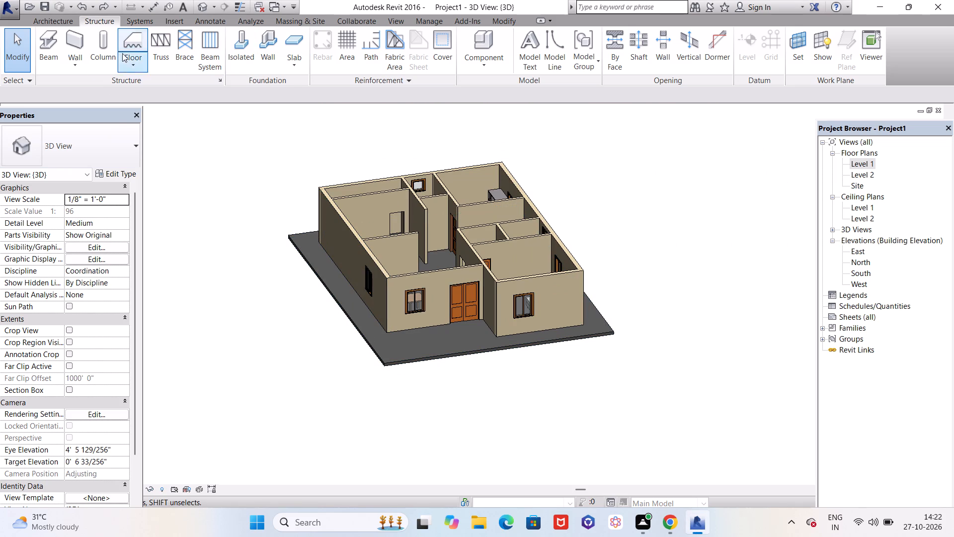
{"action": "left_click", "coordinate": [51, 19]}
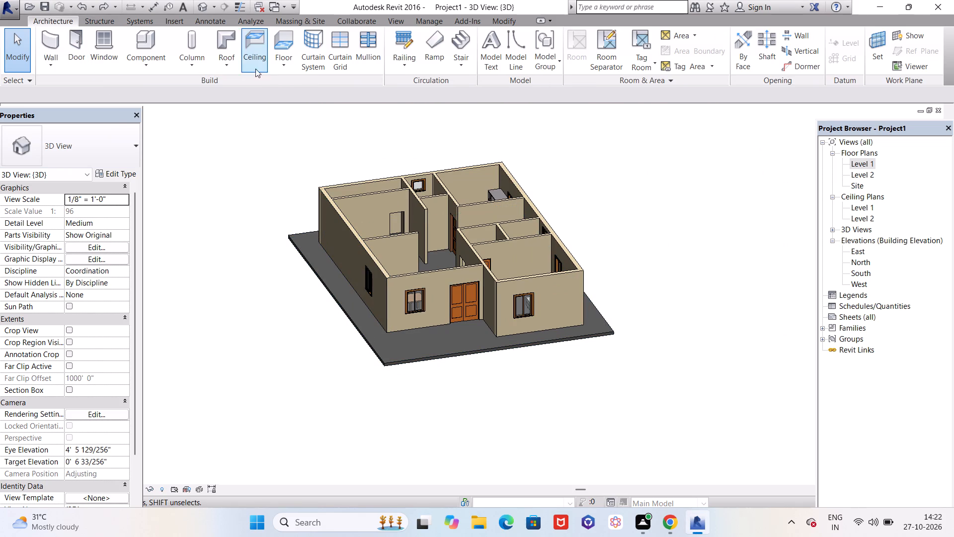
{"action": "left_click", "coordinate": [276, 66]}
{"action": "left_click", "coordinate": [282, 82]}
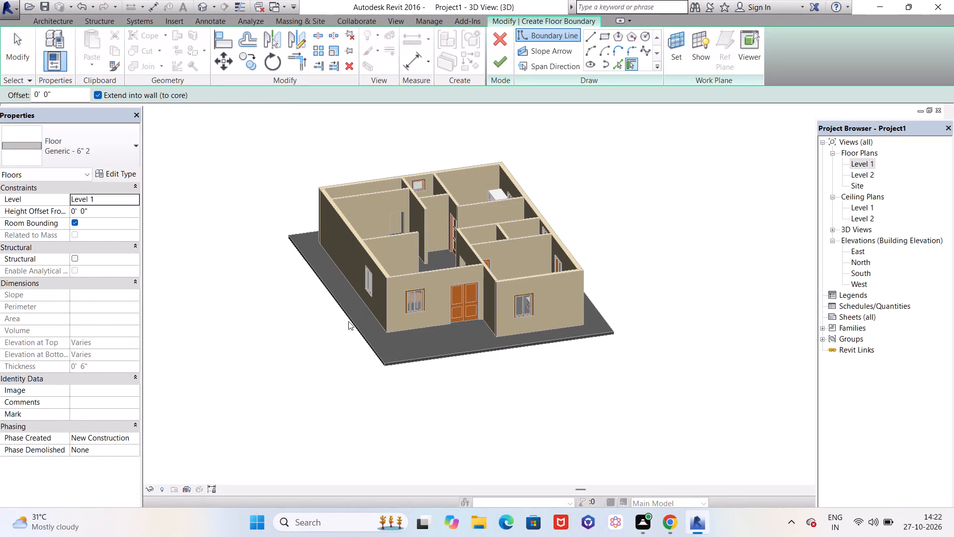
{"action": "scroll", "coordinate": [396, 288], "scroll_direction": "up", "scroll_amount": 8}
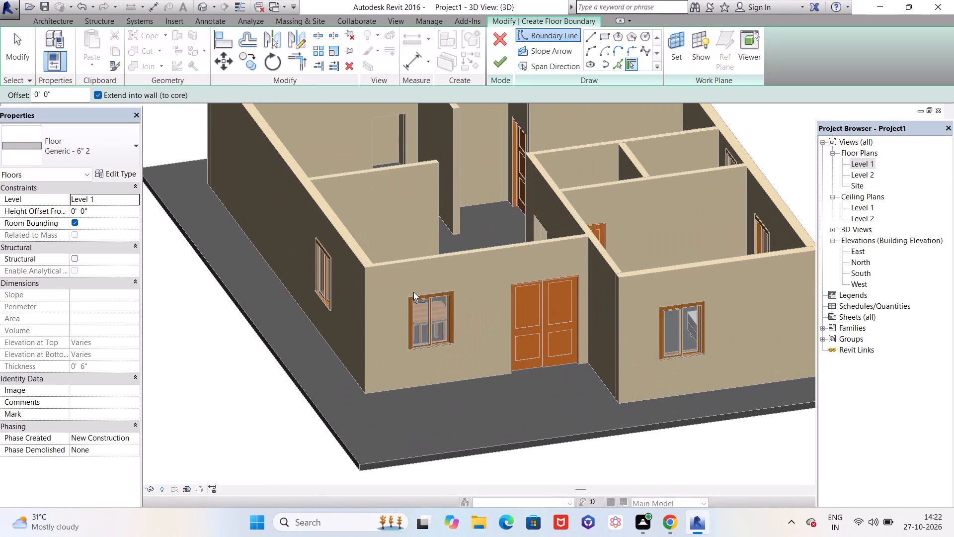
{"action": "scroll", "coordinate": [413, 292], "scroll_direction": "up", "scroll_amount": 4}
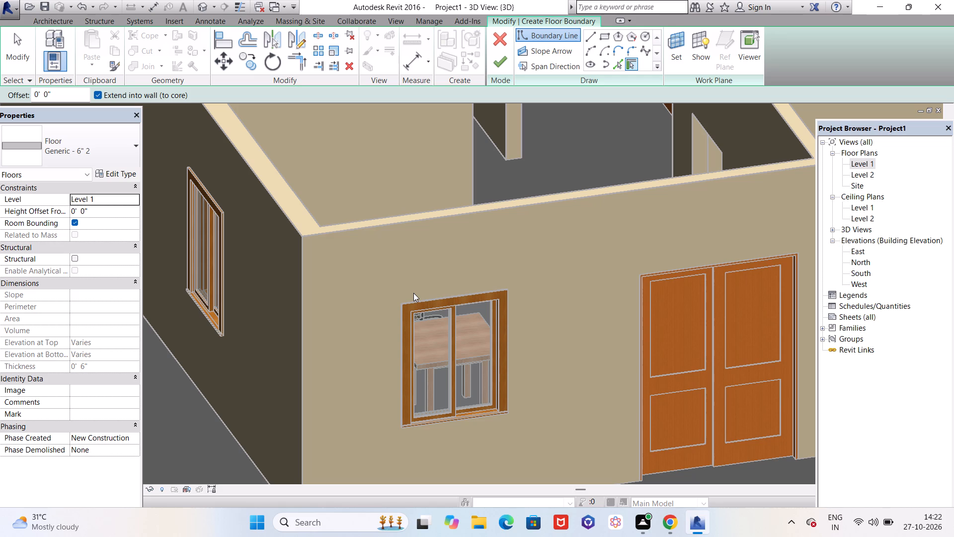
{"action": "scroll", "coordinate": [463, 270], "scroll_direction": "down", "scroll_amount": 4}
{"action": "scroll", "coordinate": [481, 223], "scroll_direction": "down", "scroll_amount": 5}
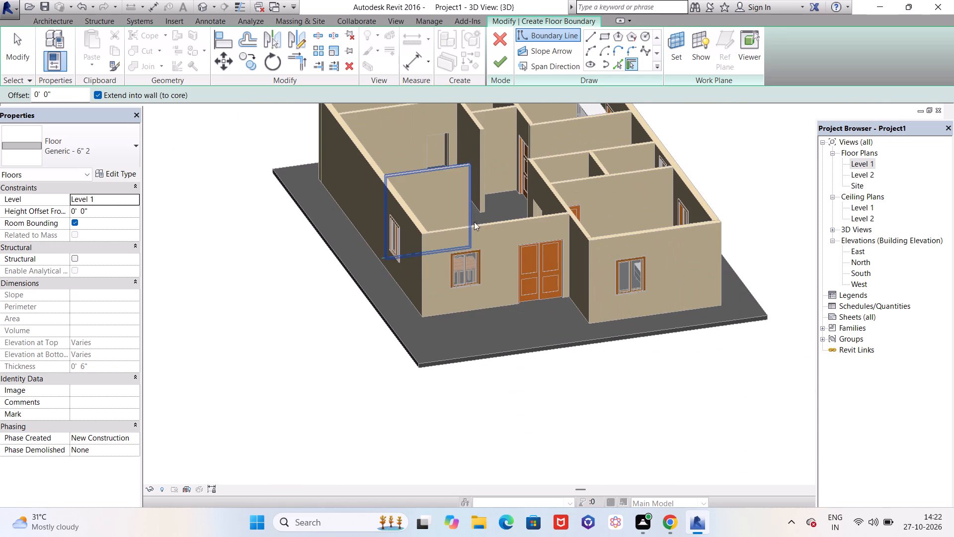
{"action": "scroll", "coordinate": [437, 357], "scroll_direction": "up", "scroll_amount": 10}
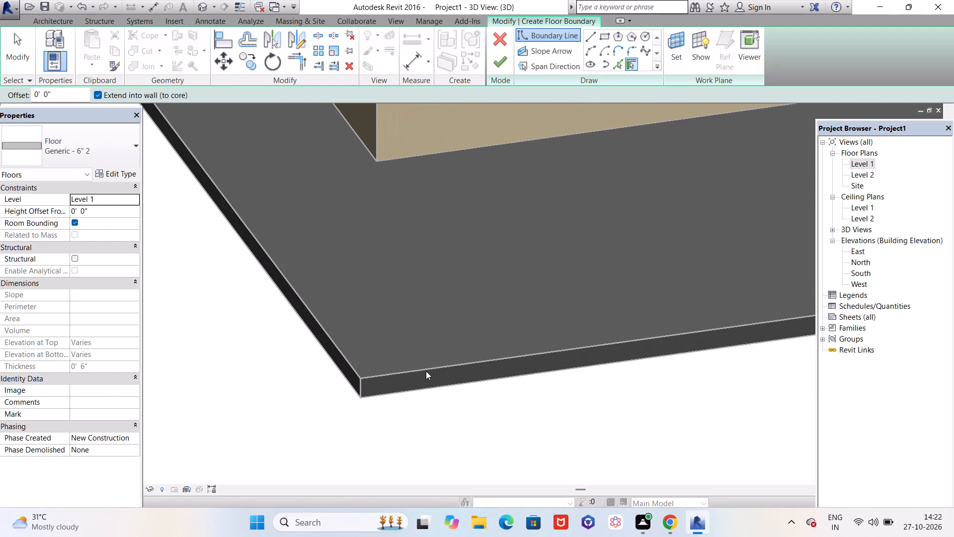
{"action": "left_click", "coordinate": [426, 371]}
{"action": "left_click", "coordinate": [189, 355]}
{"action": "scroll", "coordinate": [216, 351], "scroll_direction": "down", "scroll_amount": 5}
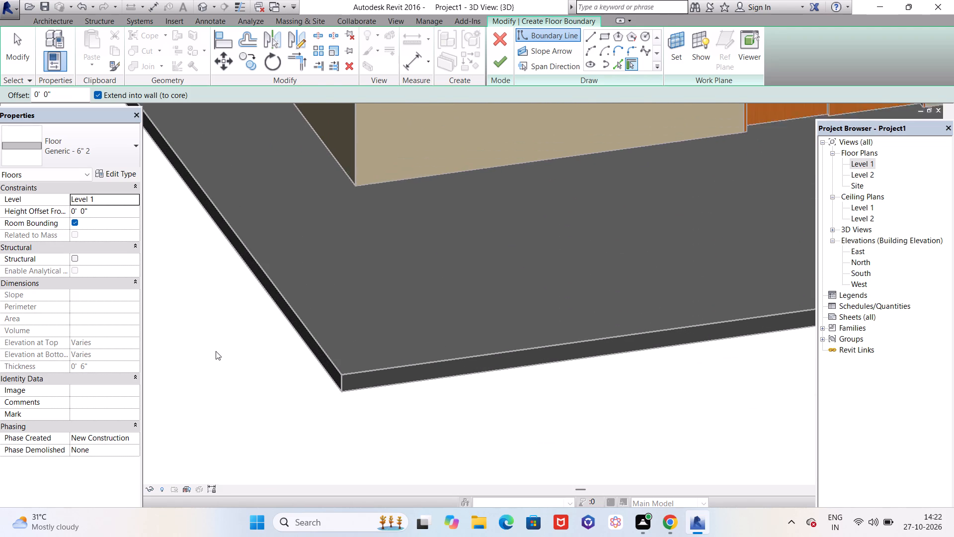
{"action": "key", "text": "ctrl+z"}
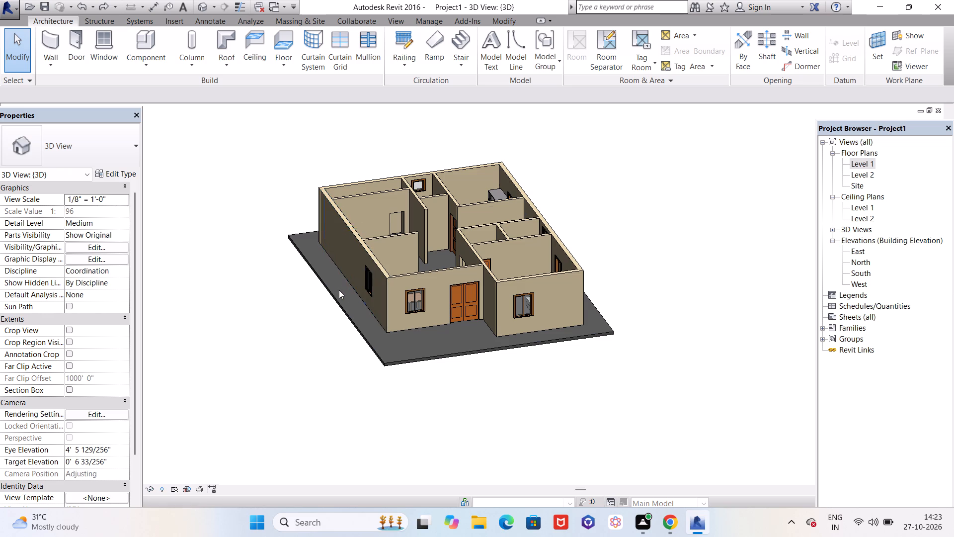
Inspect the house from several sides in 3D, checking the interior rooms, furniture and the floor slab's extent beyond the walls.
{"action": "middle_click_drag", "start_coordinate": [354, 270], "coordinate": [554, 237], "text": "shift"}
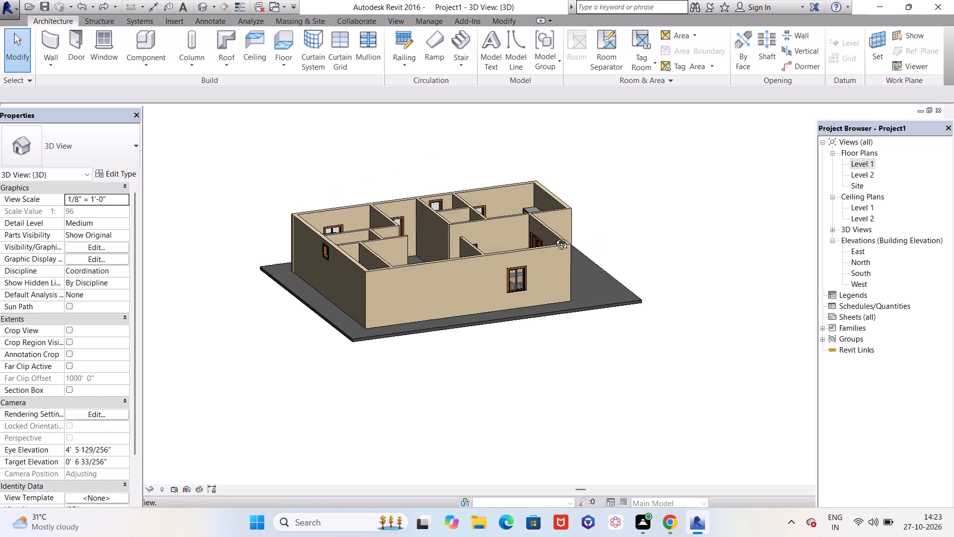
{"action": "middle_click_drag", "start_coordinate": [554, 237], "coordinate": [128, 230], "text": "shift"}
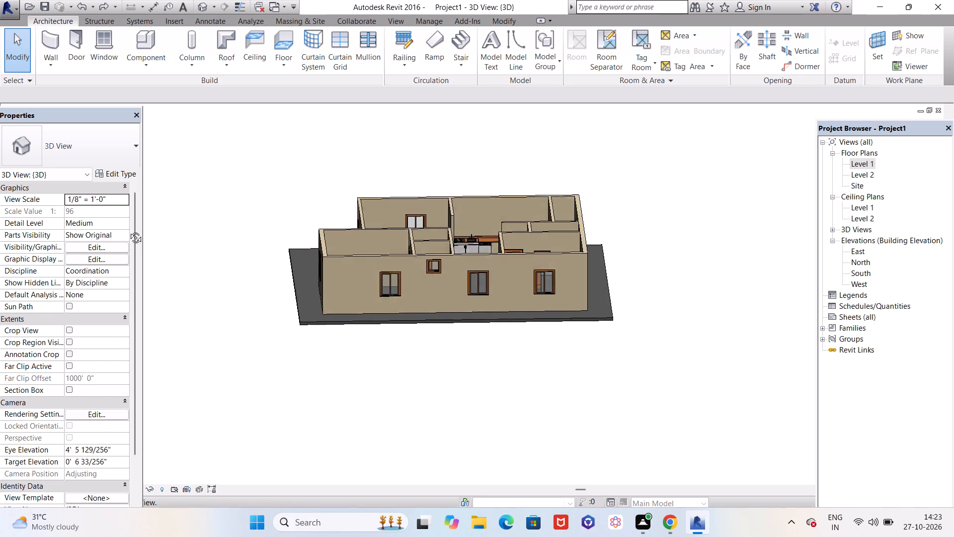
{"action": "middle_click_drag", "start_coordinate": [128, 230], "coordinate": [207, 322], "text": "shift"}
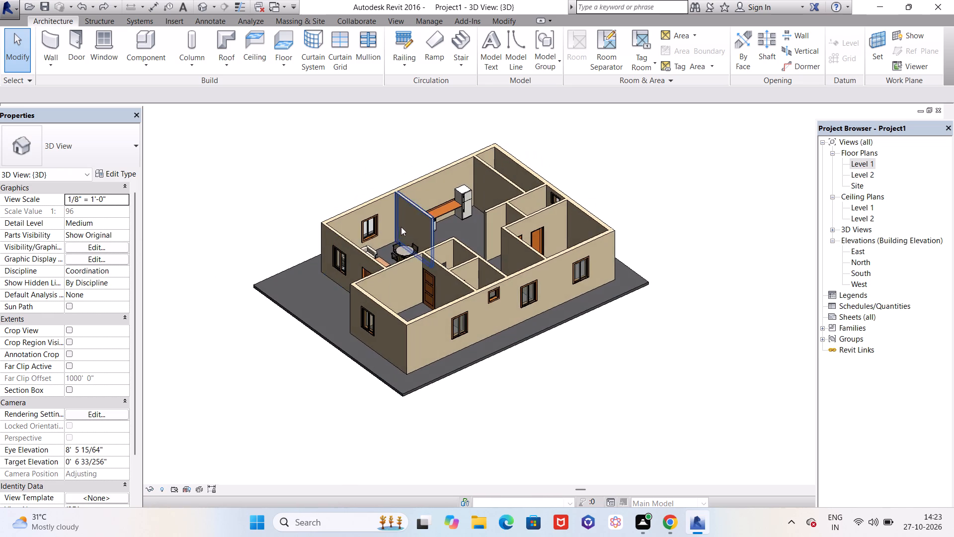
{"action": "scroll", "coordinate": [405, 215], "scroll_direction": "up", "scroll_amount": 10}
{"action": "scroll", "coordinate": [462, 202], "scroll_direction": "down", "scroll_amount": 4}
{"action": "middle_click_drag", "start_coordinate": [502, 232], "coordinate": [598, 265], "text": "shift"}
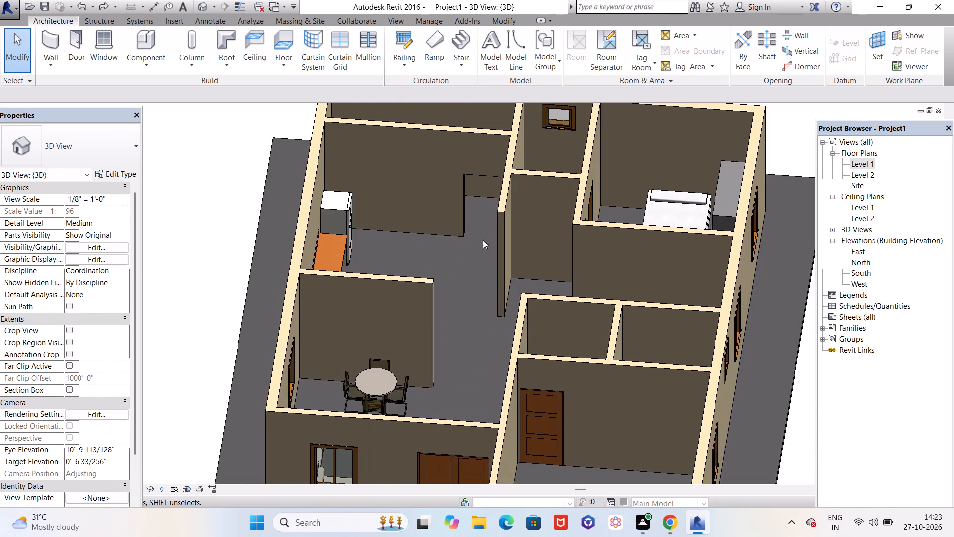
{"action": "scroll", "coordinate": [279, 214], "scroll_direction": "up", "scroll_amount": 5}
{"action": "scroll", "coordinate": [369, 234], "scroll_direction": "down", "scroll_amount": 4}
{"action": "middle_click_drag", "start_coordinate": [398, 259], "coordinate": [342, 240], "text": "shift"}
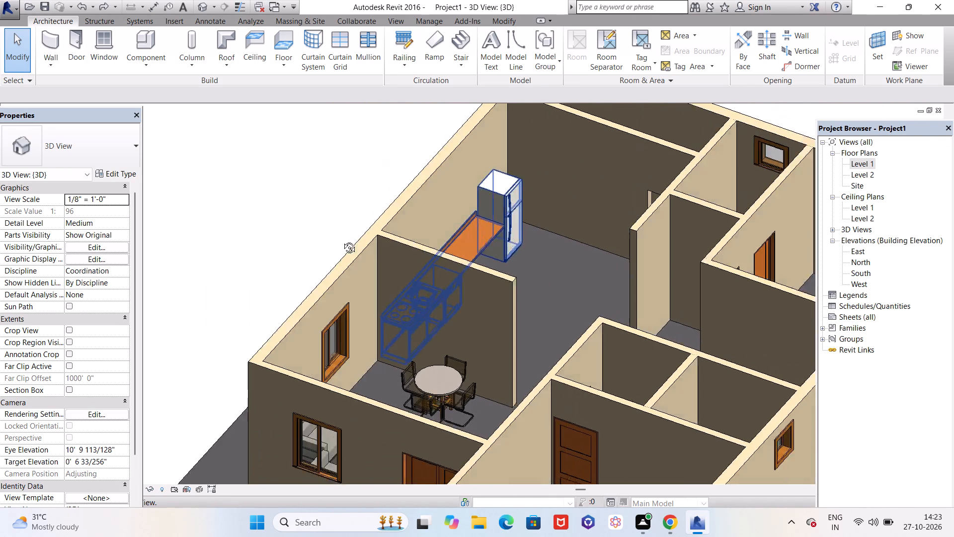
{"action": "middle_click_drag", "start_coordinate": [342, 240], "coordinate": [215, 202], "text": "shift"}
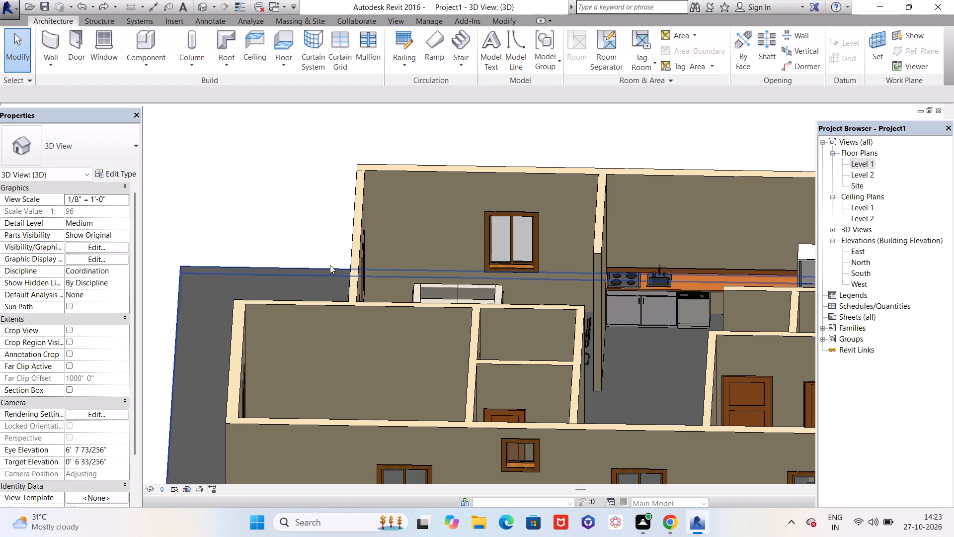
{"action": "scroll", "coordinate": [330, 265], "scroll_direction": "down", "scroll_amount": 3}
{"action": "middle_click_drag", "start_coordinate": [235, 269], "coordinate": [462, 289], "text": "shift"}
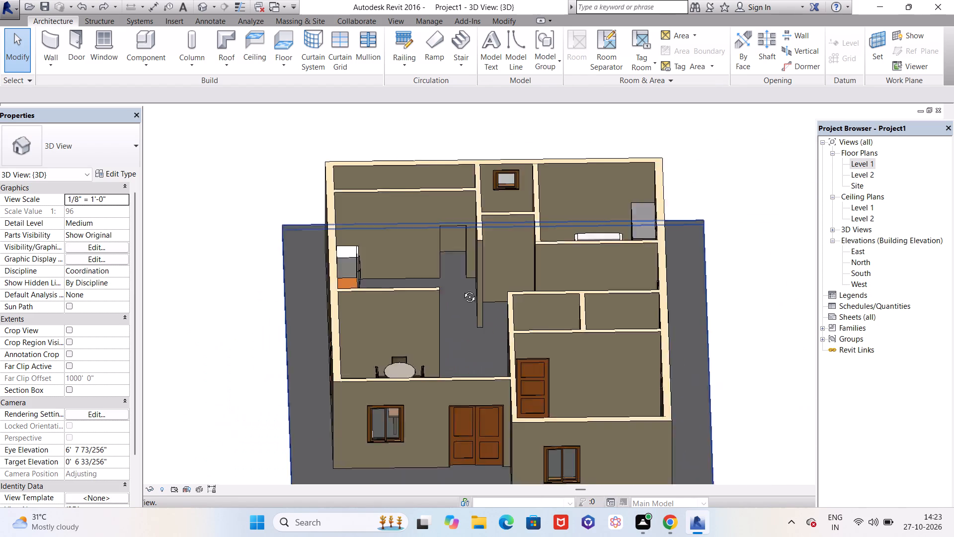
{"action": "middle_click_drag", "start_coordinate": [462, 289], "coordinate": [471, 287], "text": "shift"}
{"action": "scroll", "coordinate": [425, 215], "scroll_direction": "down", "scroll_amount": 4}
{"action": "scroll", "coordinate": [445, 379], "scroll_direction": "up", "scroll_amount": 7}
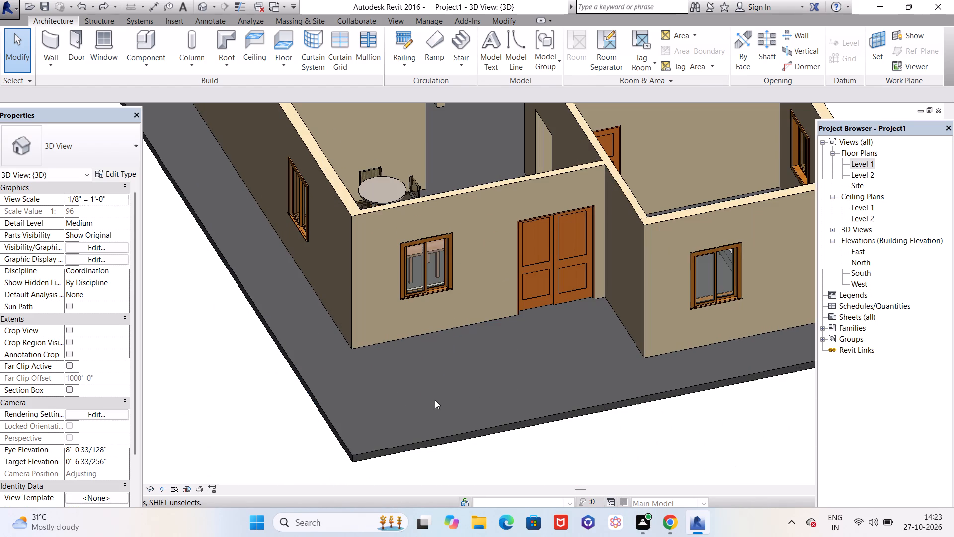
Check the floor slab's properties and review the slab around the front walls and rooms in 3D.
{"action": "left_click", "coordinate": [404, 446]}
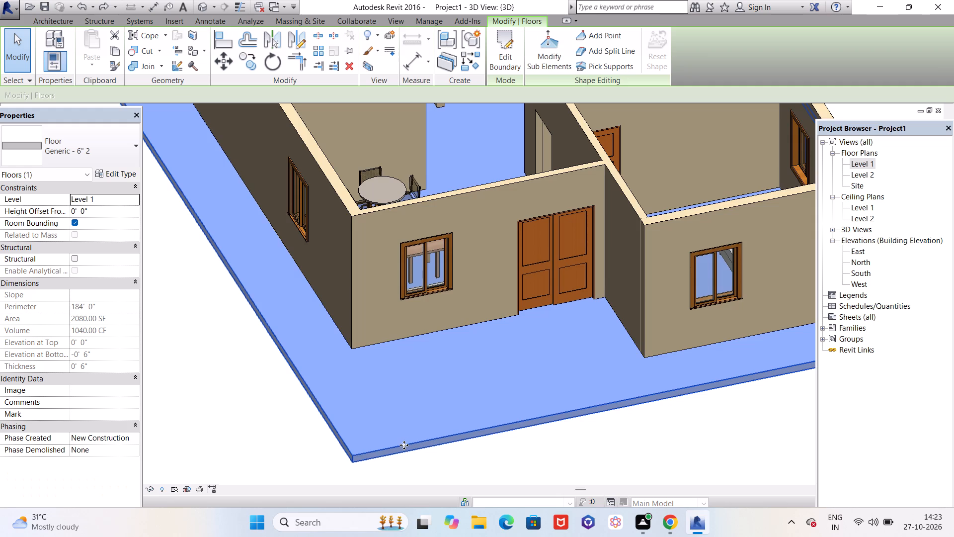
{"action": "scroll", "coordinate": [406, 442], "scroll_direction": "down", "scroll_amount": 4}
{"action": "left_click", "coordinate": [621, 440]}
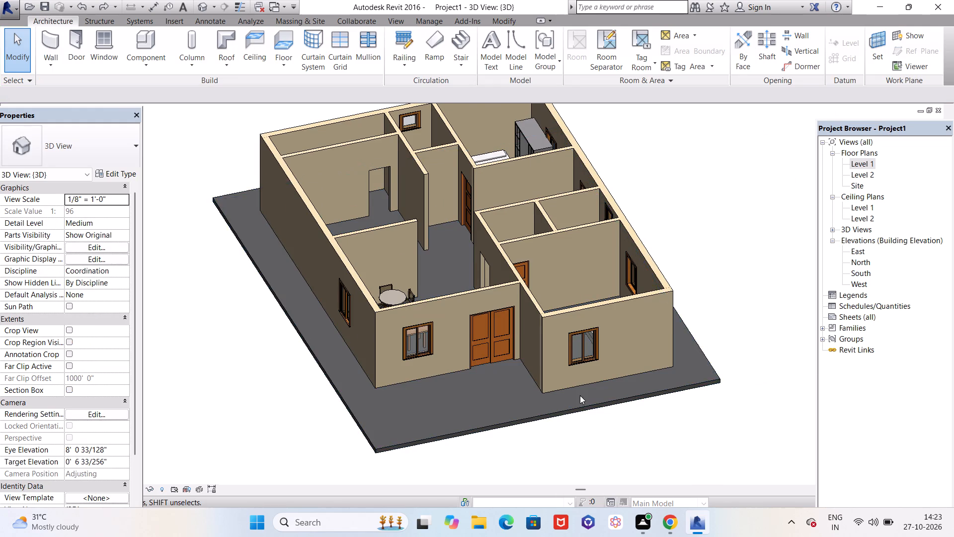
{"action": "scroll", "coordinate": [583, 397], "scroll_direction": "down", "scroll_amount": 1}
{"action": "scroll", "coordinate": [473, 223], "scroll_direction": "up", "scroll_amount": 4}
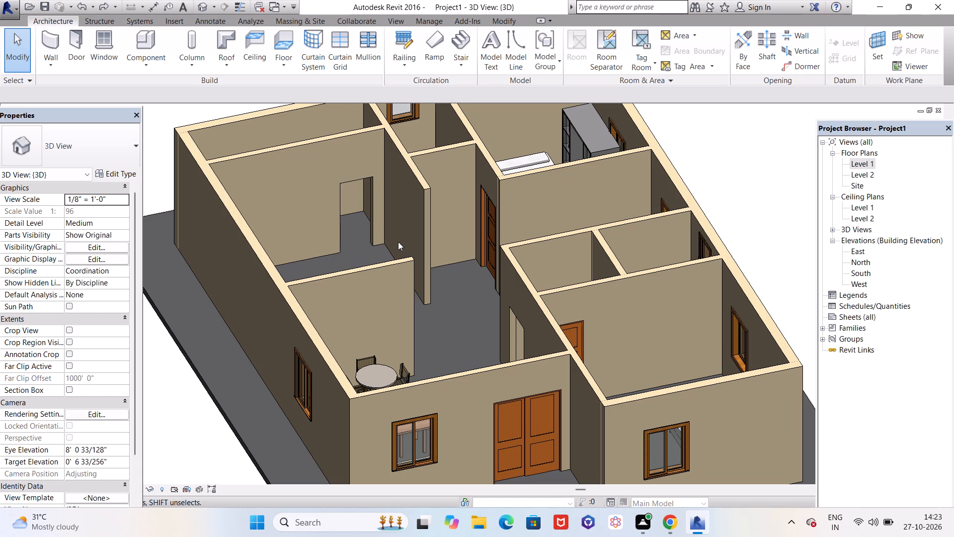
{"action": "scroll", "coordinate": [397, 279], "scroll_direction": "down", "scroll_amount": 2}
{"action": "scroll", "coordinate": [549, 437], "scroll_direction": "down", "scroll_amount": 3}
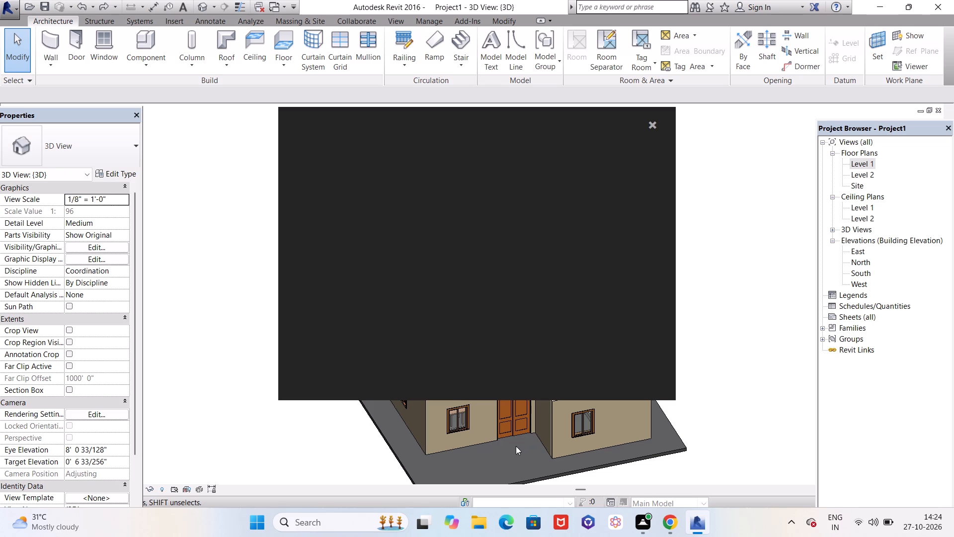
Close the dark overlay window covering the 3D model.
{"action": "scroll", "coordinate": [528, 437], "scroll_direction": "down", "scroll_amount": 4}
{"action": "scroll", "coordinate": [551, 423], "scroll_direction": "up", "scroll_amount": 3}
{"action": "double_click", "coordinate": [654, 123]}
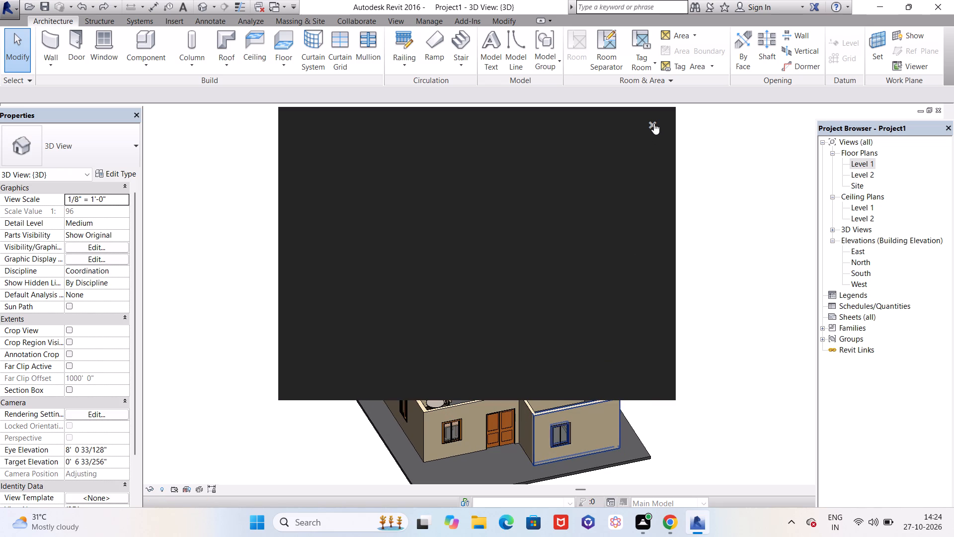
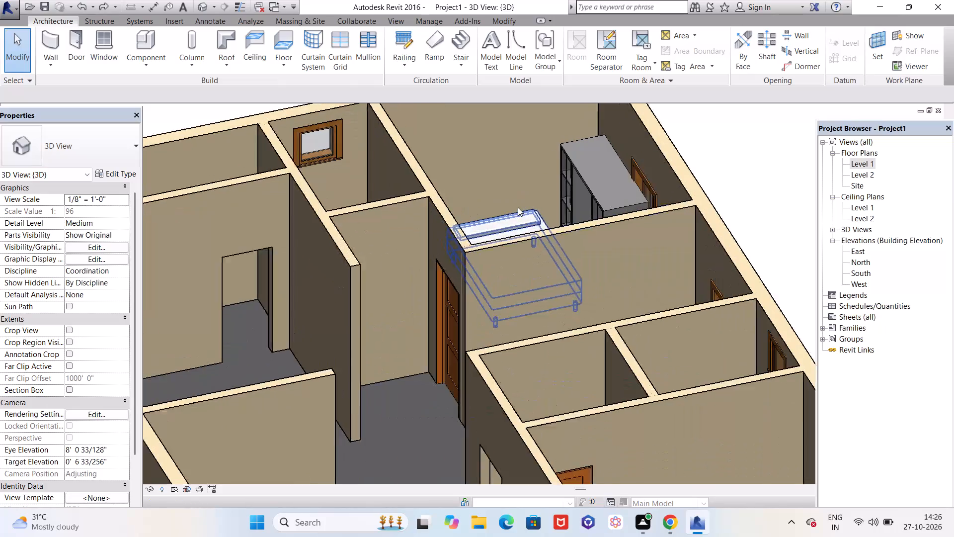
Close the dark overlay window covering the 3D model.
{"action": "middle_click_drag", "start_coordinate": [518, 207], "coordinate": [496, 251]}
{"action": "scroll", "coordinate": [504, 215], "scroll_direction": "down", "scroll_amount": 7}
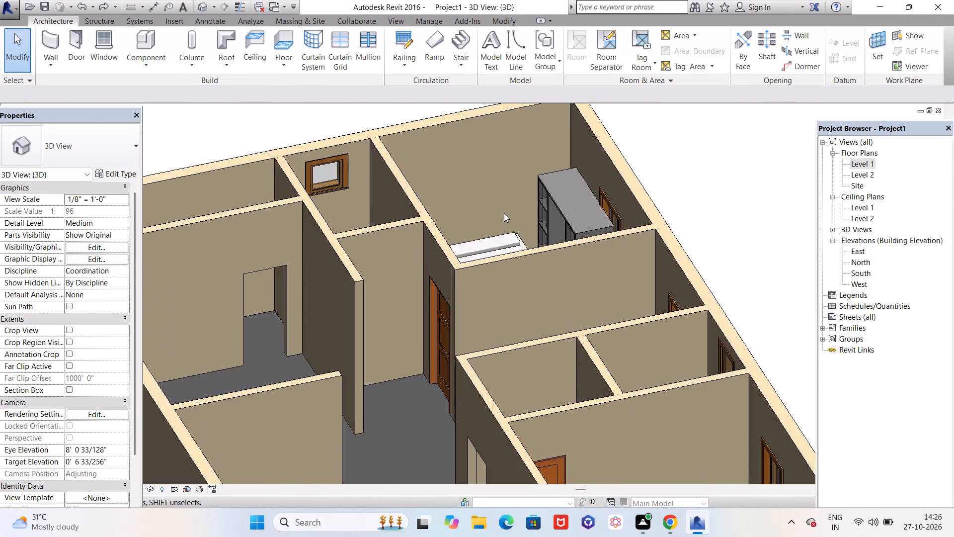
{"action": "scroll", "coordinate": [504, 213], "scroll_direction": "down", "scroll_amount": 4}
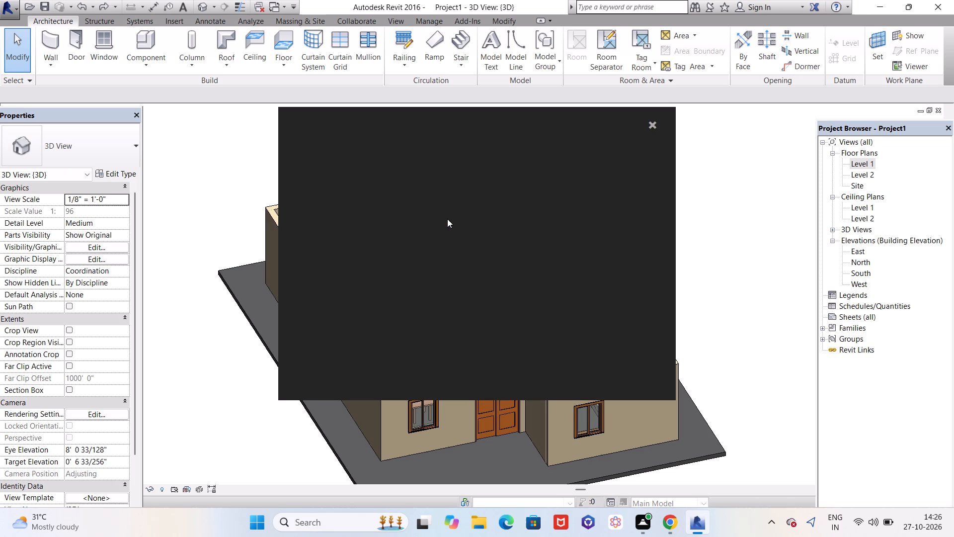
{"action": "left_click", "coordinate": [648, 125]}
{"action": "left_click", "coordinate": [651, 125]}
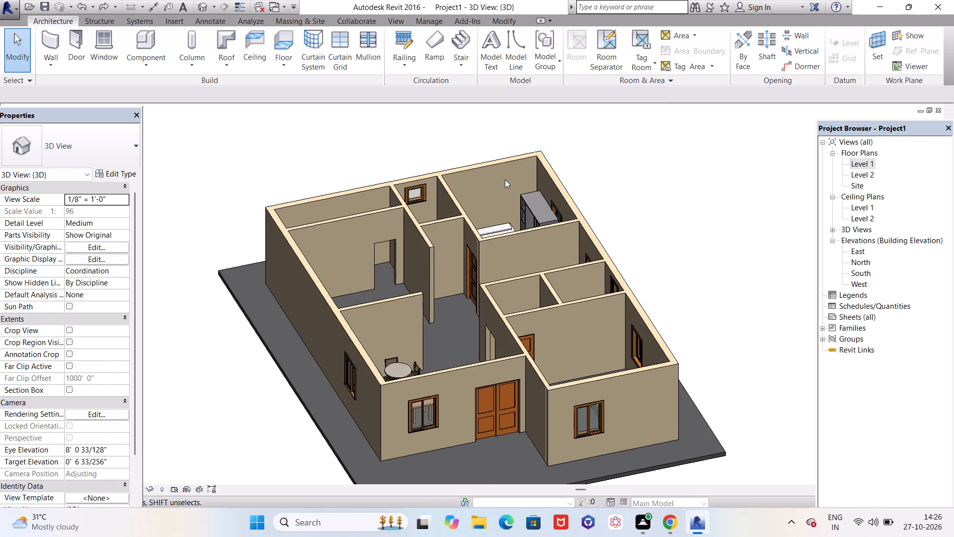
Nudge the double bed in the rear bedroom away from the wardrobe in small steps.
{"action": "scroll", "coordinate": [505, 180], "scroll_direction": "up", "scroll_amount": 4}
{"action": "scroll", "coordinate": [503, 187], "scroll_direction": "down", "scroll_amount": 5}
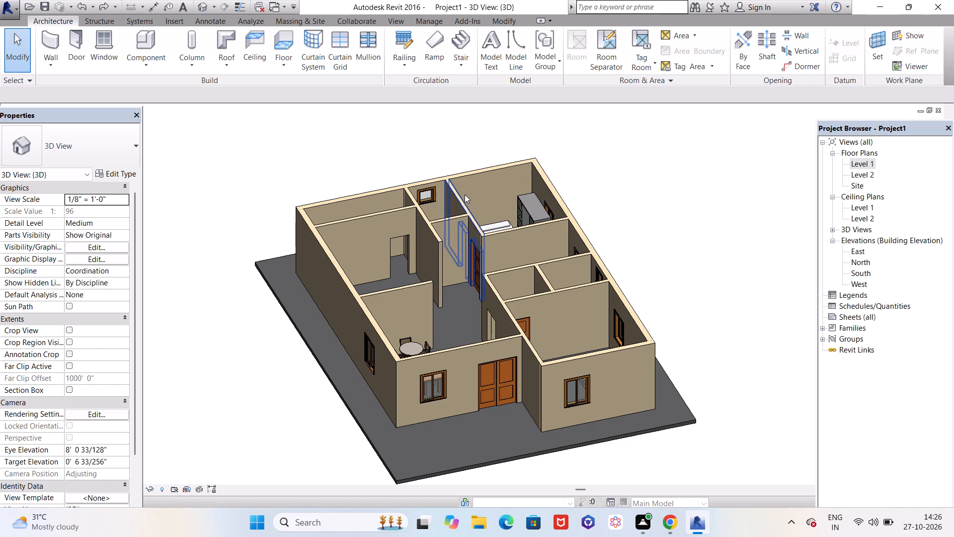
{"action": "middle_click_drag", "start_coordinate": [466, 191], "coordinate": [474, 318], "text": "shift"}
{"action": "scroll", "coordinate": [502, 223], "scroll_direction": "up", "scroll_amount": 5}
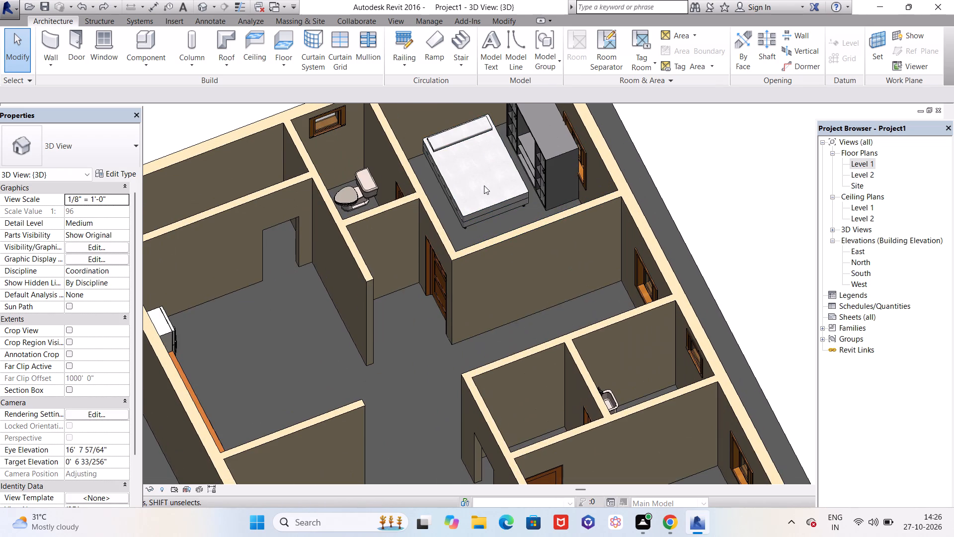
{"action": "left_click", "coordinate": [478, 180]}
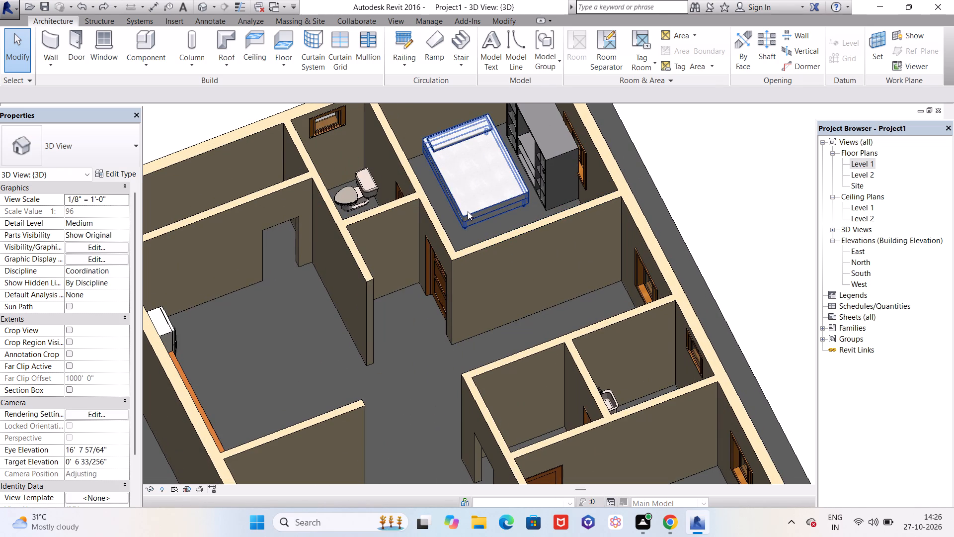
{"action": "left_click", "coordinate": [468, 211]}
{"action": "scroll", "coordinate": [470, 184], "scroll_direction": "up", "scroll_amount": 3}
{"action": "key", "text": "Left"}
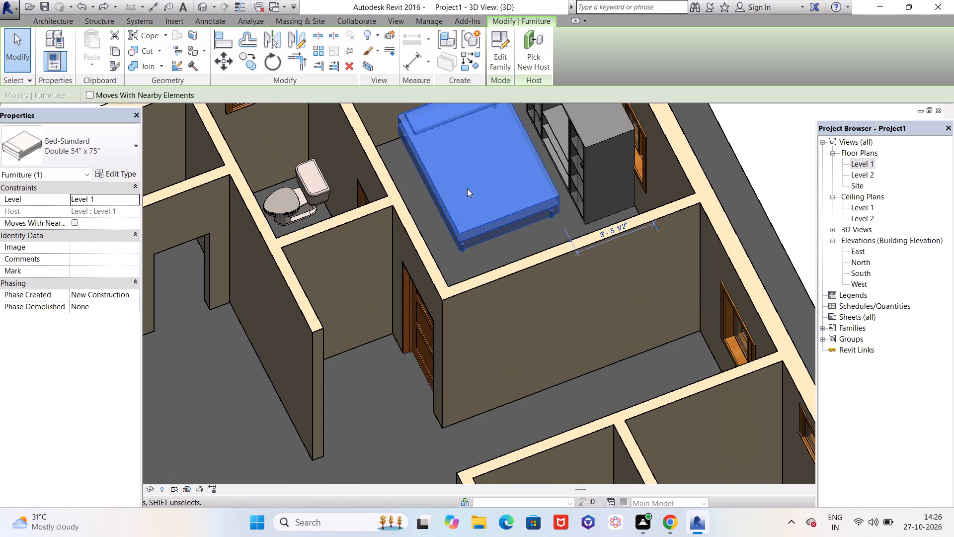
{"action": "key", "text": "Left"}
{"action": "key", "text": "Left"}
{"action": "scroll", "coordinate": [439, 210], "scroll_direction": "down", "scroll_amount": 10}
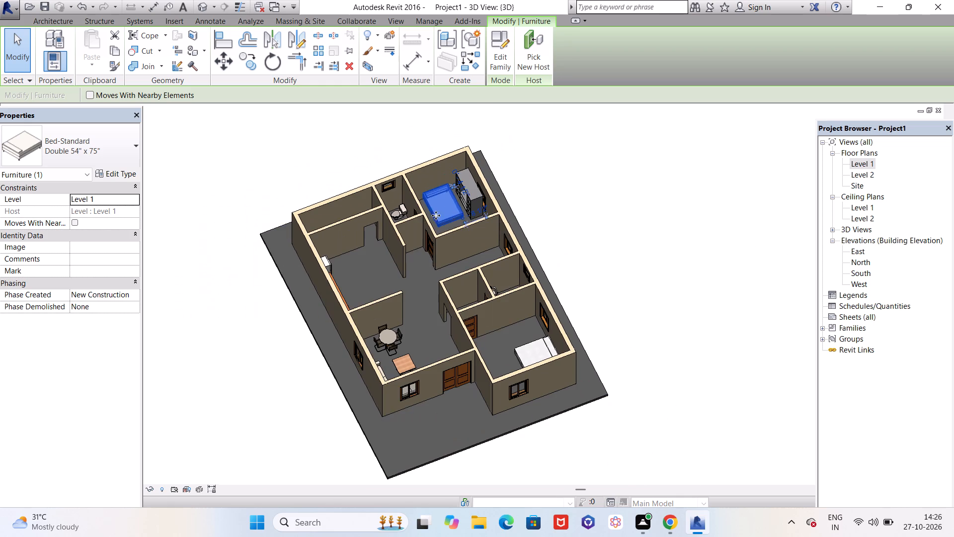
{"action": "key", "text": "Escape"}
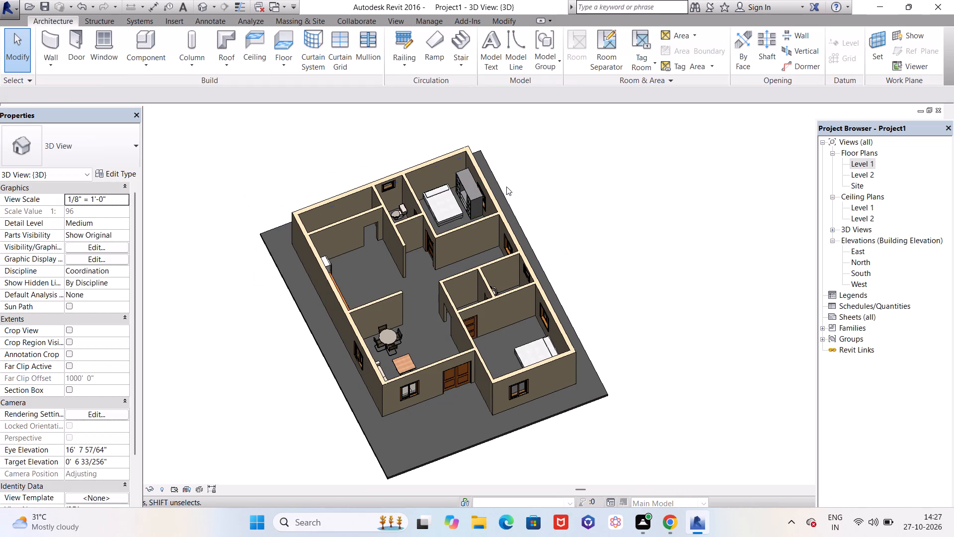
Change the mattress material of the Bed-Standard Double 54" x 75" type to Textile - Bamboo Weave from the Fabric materials.
{"action": "scroll", "coordinate": [536, 328], "scroll_direction": "up", "scroll_amount": 4}
{"action": "scroll", "coordinate": [486, 288], "scroll_direction": "down", "scroll_amount": 4}
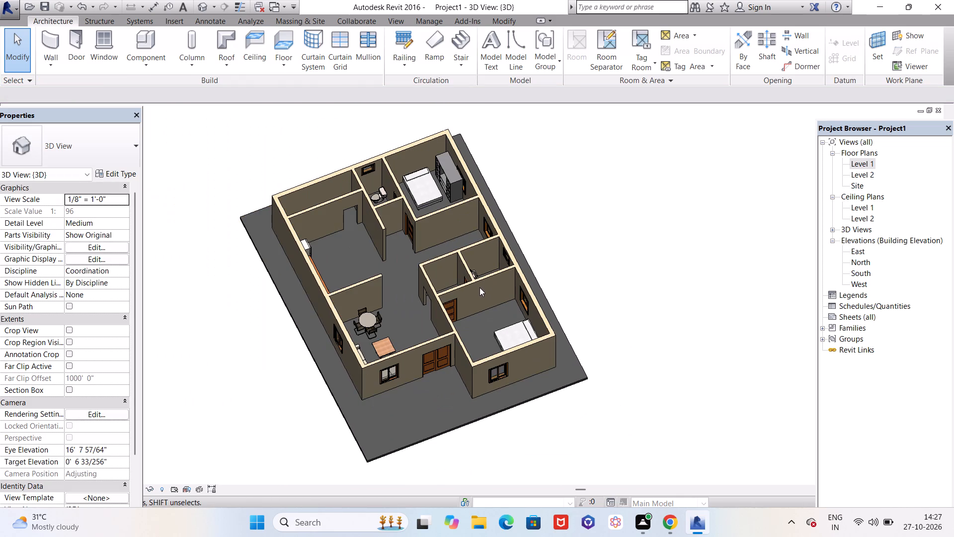
{"action": "scroll", "coordinate": [481, 308], "scroll_direction": "up", "scroll_amount": 4}
{"action": "scroll", "coordinate": [480, 310], "scroll_direction": "down", "scroll_amount": 2}
{"action": "middle_click_drag", "start_coordinate": [463, 330], "coordinate": [470, 330], "text": "shift"}
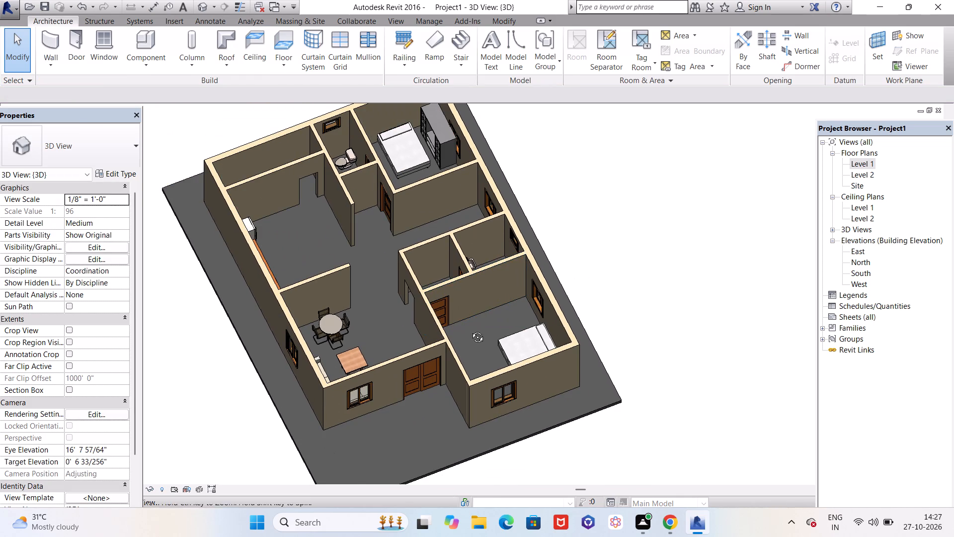
{"action": "middle_click_drag", "start_coordinate": [470, 330], "coordinate": [582, 287], "text": "shift"}
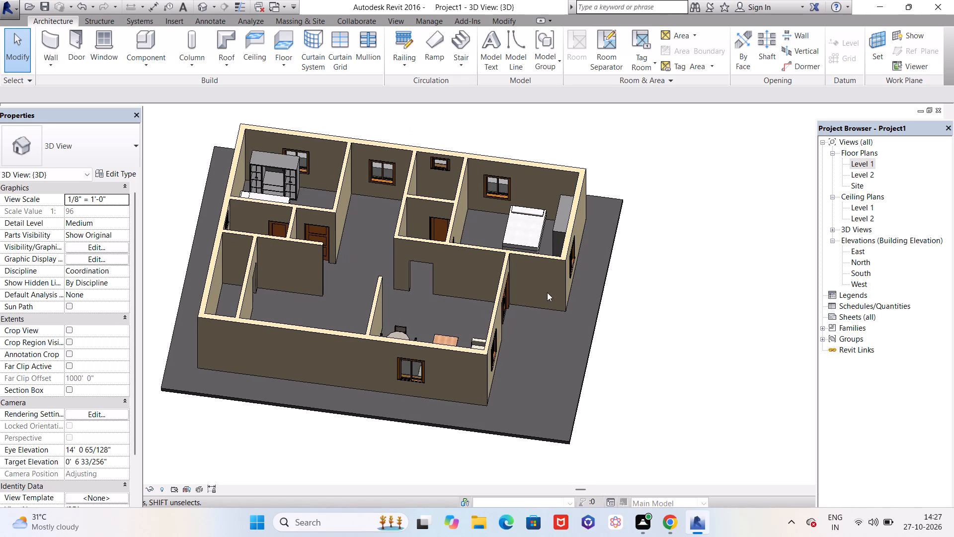
{"action": "scroll", "coordinate": [506, 235], "scroll_direction": "up", "scroll_amount": 4}
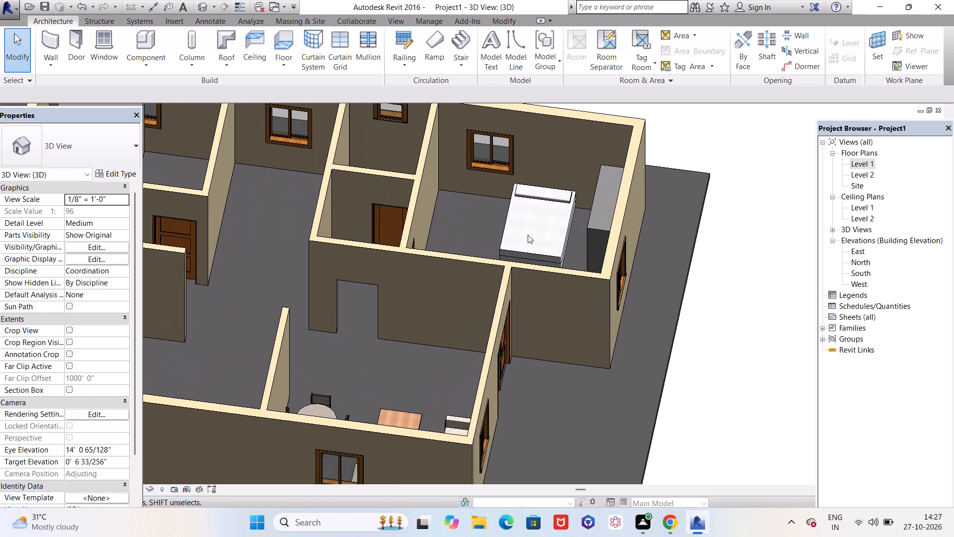
{"action": "left_click", "coordinate": [525, 252]}
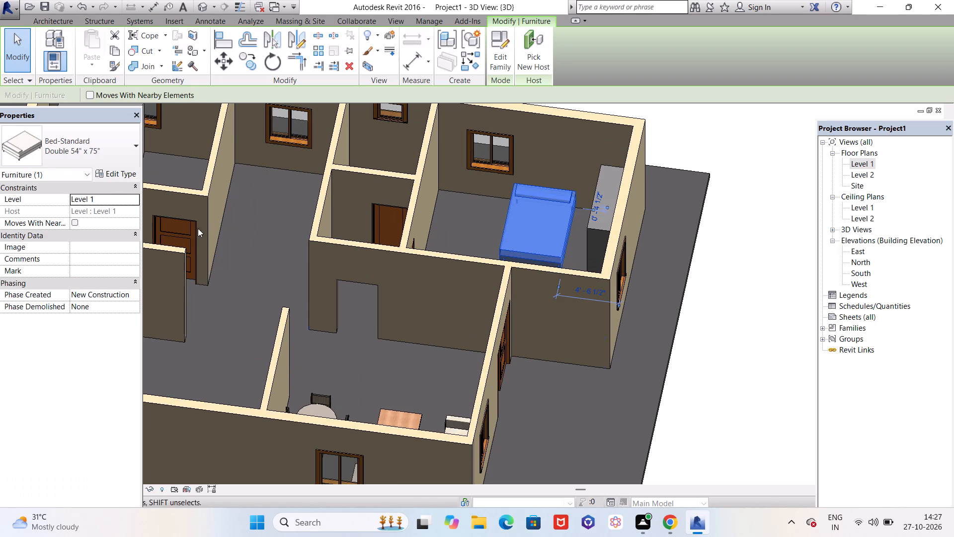
{"action": "left_click", "coordinate": [107, 173]}
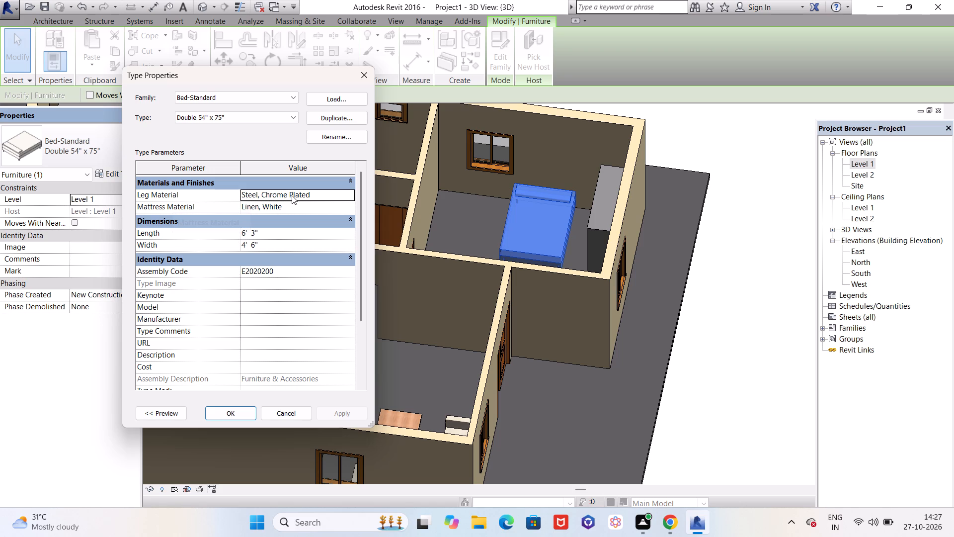
{"action": "left_click", "coordinate": [315, 208]}
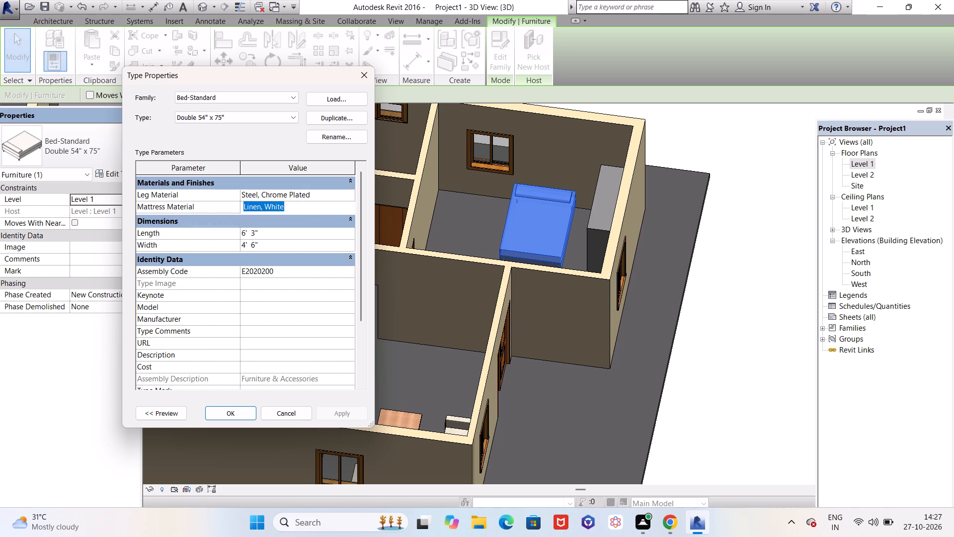
{"action": "left_click", "coordinate": [349, 206]}
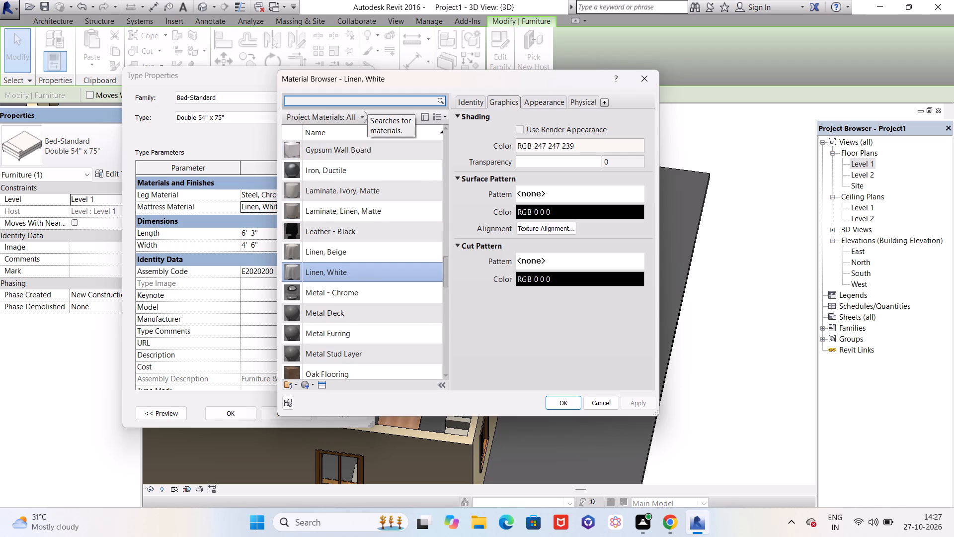
{"action": "scroll", "coordinate": [314, 187], "scroll_direction": "down", "scroll_amount": 4}
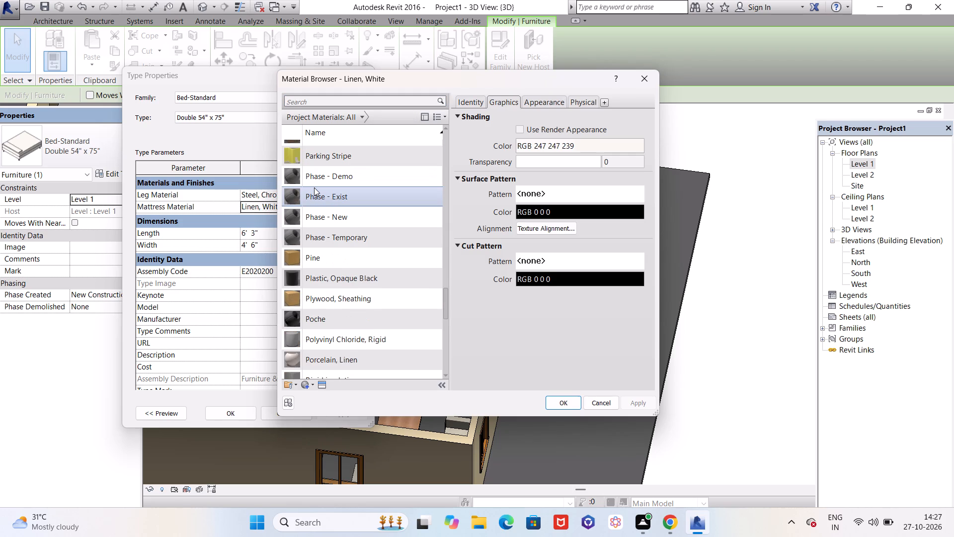
{"action": "scroll", "coordinate": [314, 187], "scroll_direction": "up", "scroll_amount": 3}
{"action": "left_click", "coordinate": [354, 121]}
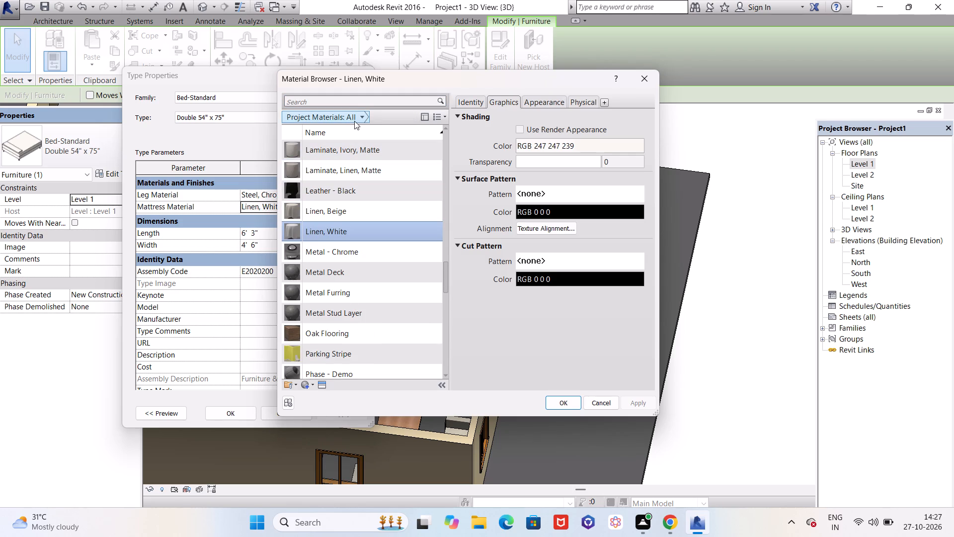
{"action": "left_click", "coordinate": [354, 121]}
{"action": "left_click", "coordinate": [363, 117]}
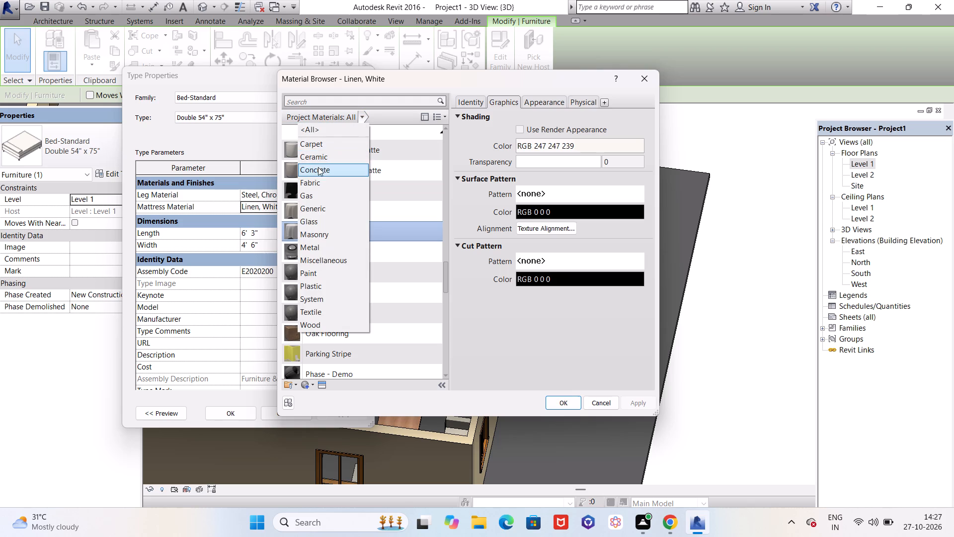
{"action": "left_click", "coordinate": [318, 180]}
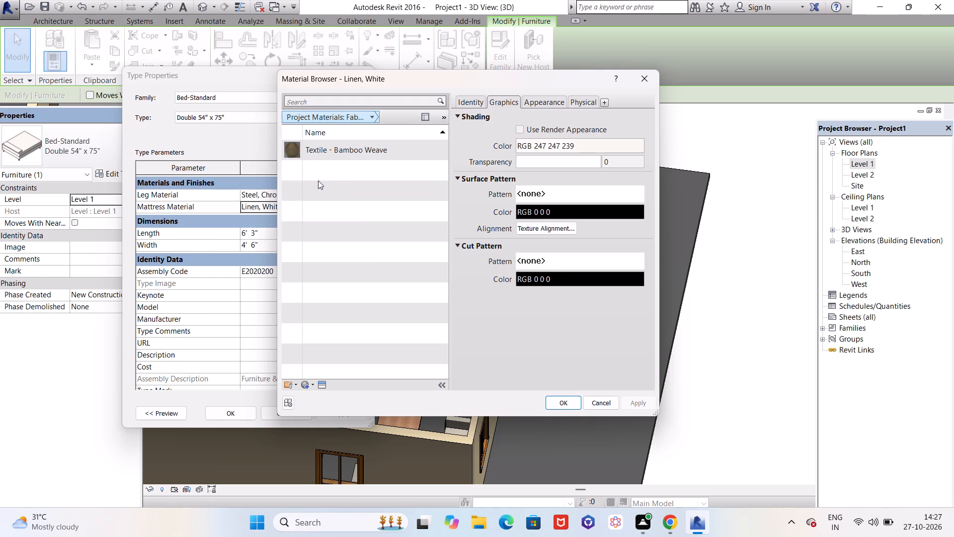
{"action": "left_click", "coordinate": [329, 147]}
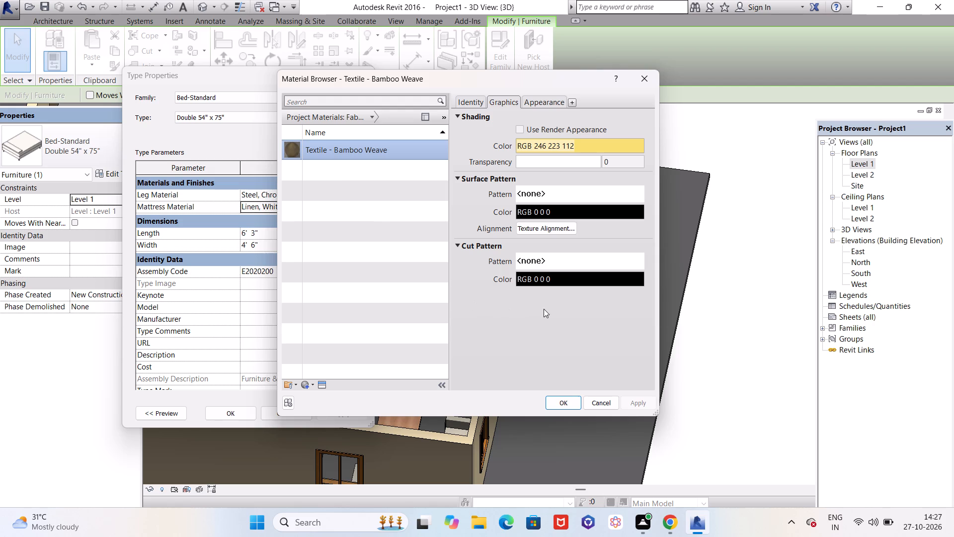
{"action": "left_click", "coordinate": [577, 403]}
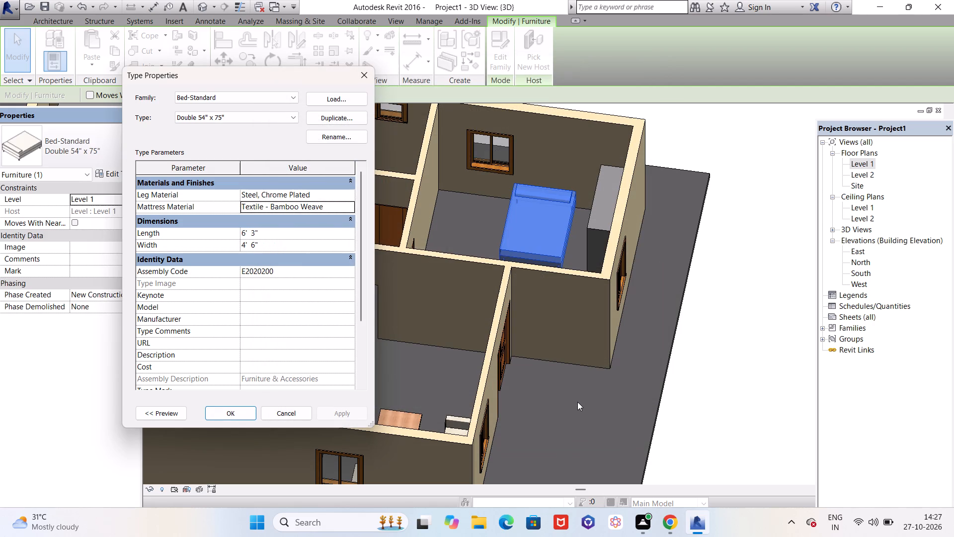
{"action": "left_click", "coordinate": [353, 414]}
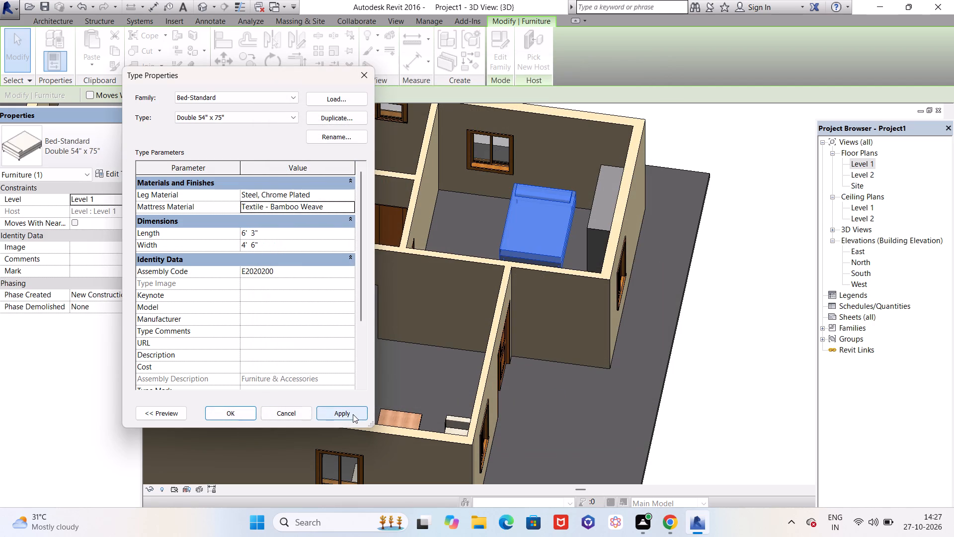
{"action": "left_click", "coordinate": [238, 411]}
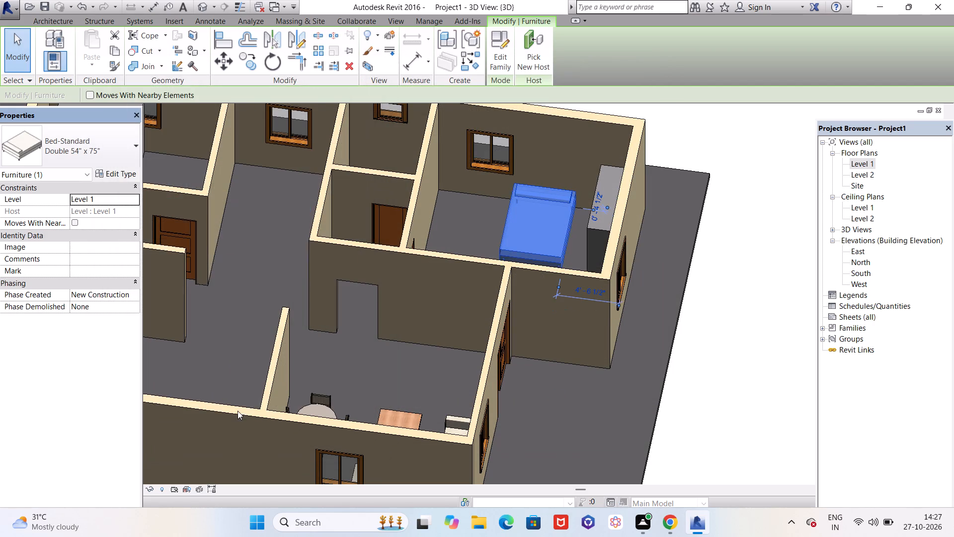
Examine the beds, their mattress surfaces and the wardrobe area at close range in 3D.
{"action": "scroll", "coordinate": [387, 397], "scroll_direction": "down", "scroll_amount": 4}
{"action": "left_click", "coordinate": [827, 316]}
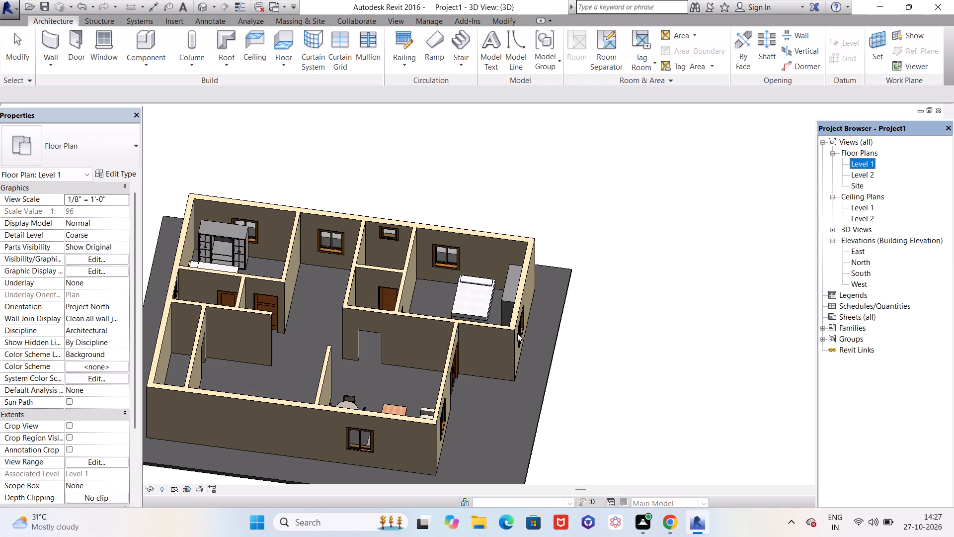
{"action": "scroll", "coordinate": [516, 330], "scroll_direction": "up", "scroll_amount": 4}
{"action": "scroll", "coordinate": [459, 295], "scroll_direction": "up", "scroll_amount": 6}
{"action": "scroll", "coordinate": [416, 292], "scroll_direction": "up", "scroll_amount": 5}
{"action": "scroll", "coordinate": [539, 339], "scroll_direction": "down", "scroll_amount": 9}
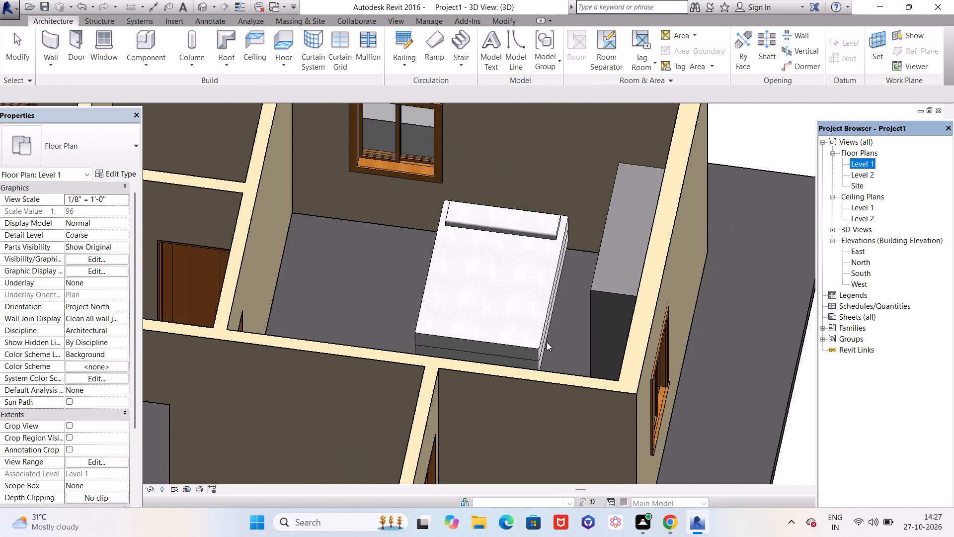
{"action": "scroll", "coordinate": [547, 342], "scroll_direction": "down", "scroll_amount": 3}
{"action": "scroll", "coordinate": [326, 297], "scroll_direction": "down", "scroll_amount": 5}
{"action": "scroll", "coordinate": [220, 272], "scroll_direction": "up", "scroll_amount": 12}
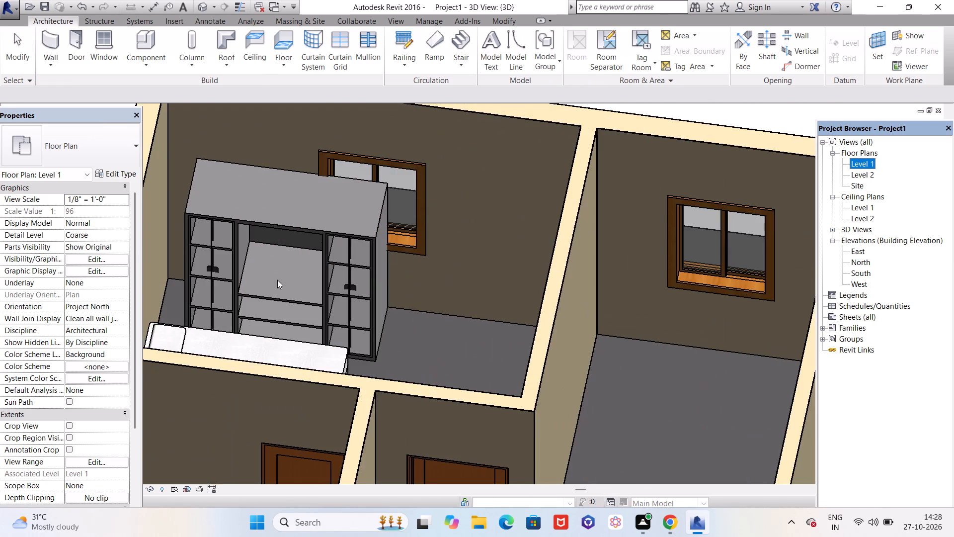
{"action": "scroll", "coordinate": [301, 281], "scroll_direction": "down", "scroll_amount": 7}
{"action": "scroll", "coordinate": [696, 376], "scroll_direction": "up", "scroll_amount": 16}
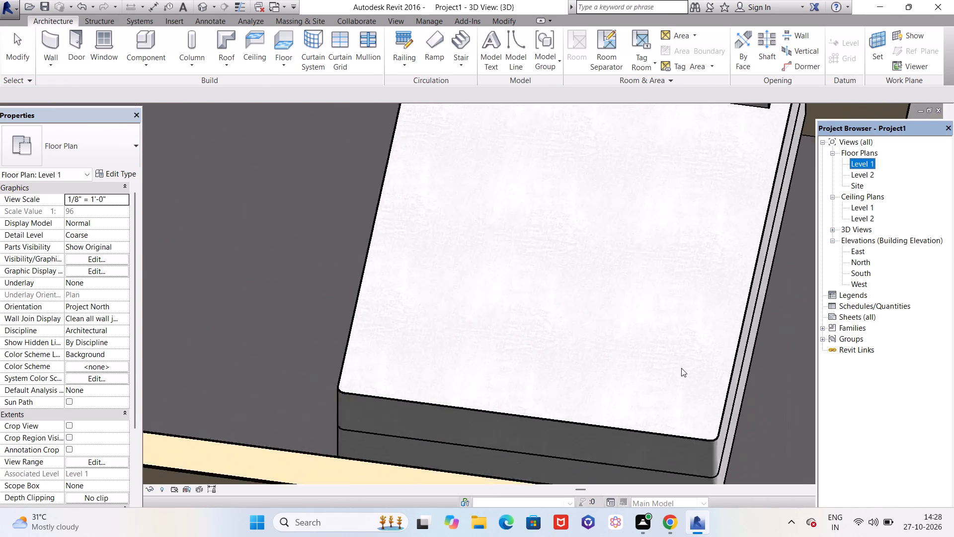
{"action": "scroll", "coordinate": [681, 368], "scroll_direction": "up", "scroll_amount": 3}
{"action": "scroll", "coordinate": [552, 353], "scroll_direction": "down", "scroll_amount": 10}
{"action": "scroll", "coordinate": [540, 350], "scroll_direction": "down", "scroll_amount": 13}
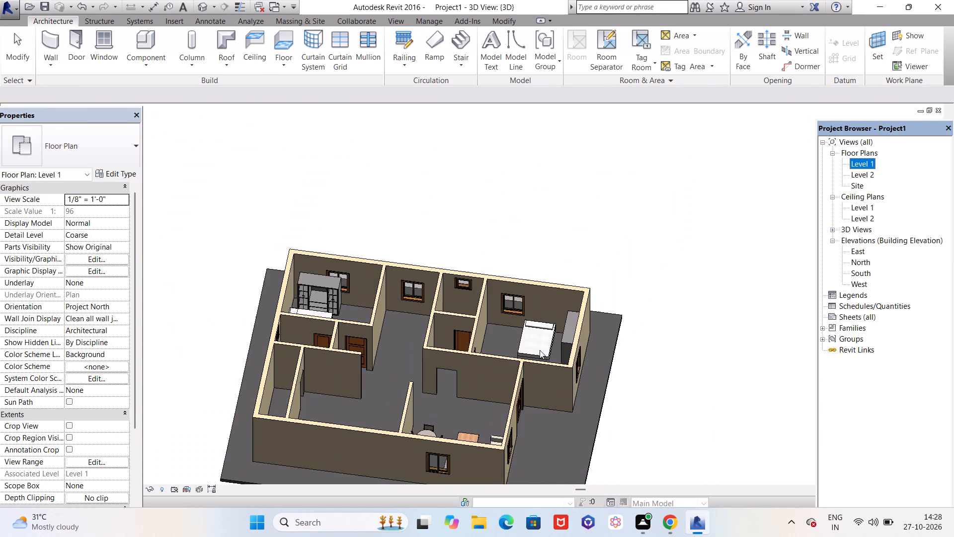
Deselect the bed and review the whole house and floor slab from several sides in 3D.
{"action": "scroll", "coordinate": [540, 350], "scroll_direction": "down", "scroll_amount": 2}
{"action": "middle_click_drag", "start_coordinate": [661, 379], "coordinate": [641, 379], "text": "shift"}
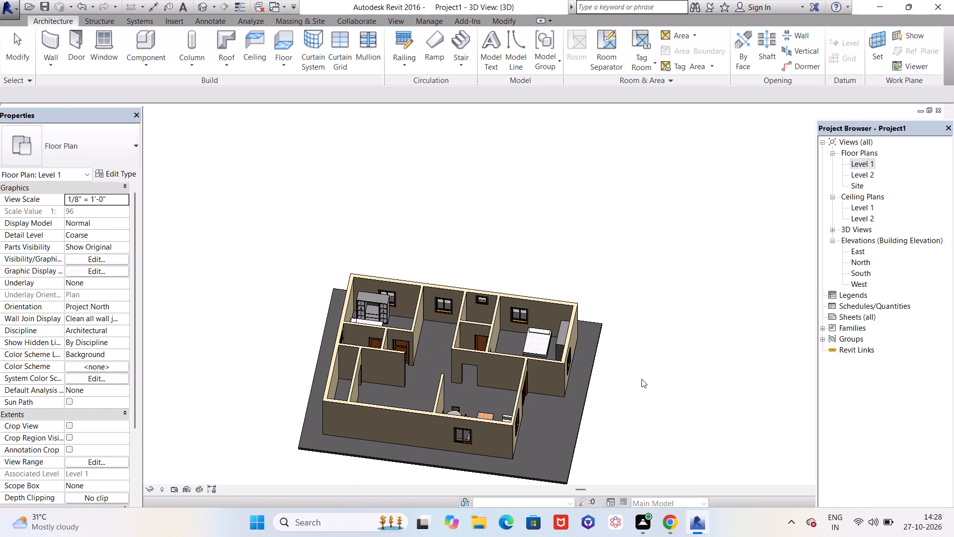
{"action": "middle_click_drag", "start_coordinate": [641, 379], "coordinate": [401, 356], "text": "shift"}
{"action": "scroll", "coordinate": [578, 321], "scroll_direction": "down", "scroll_amount": 4}
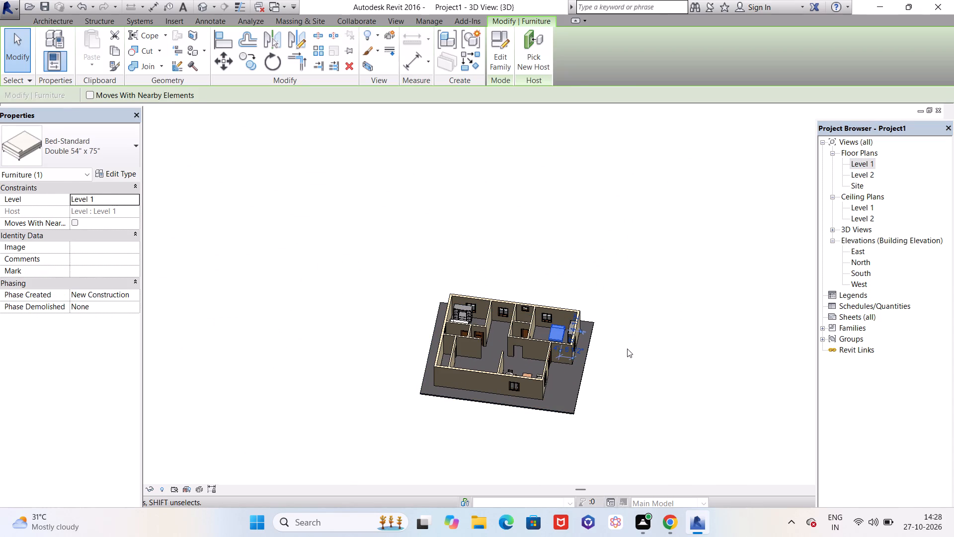
{"action": "key", "text": "Escape"}
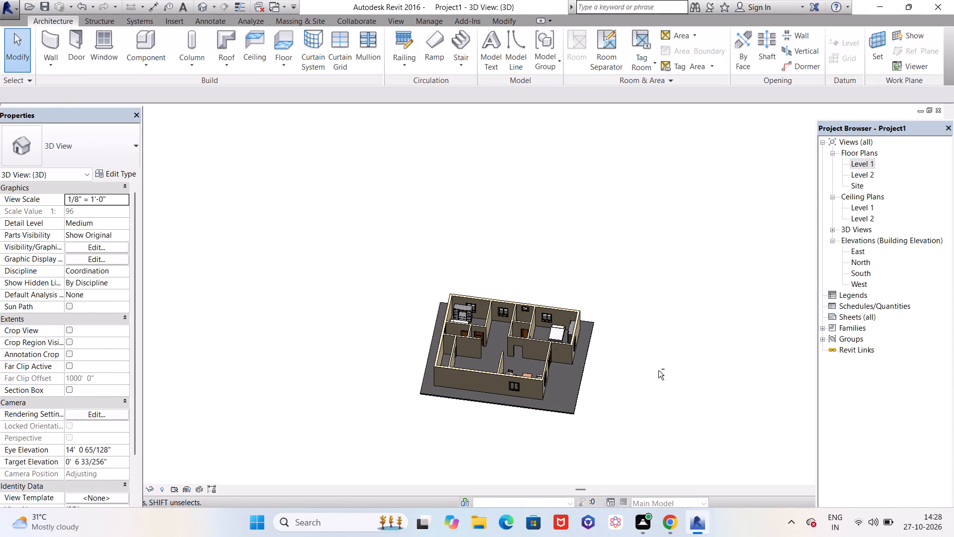
{"action": "middle_click_drag", "start_coordinate": [658, 370], "coordinate": [312, 343], "text": "shift"}
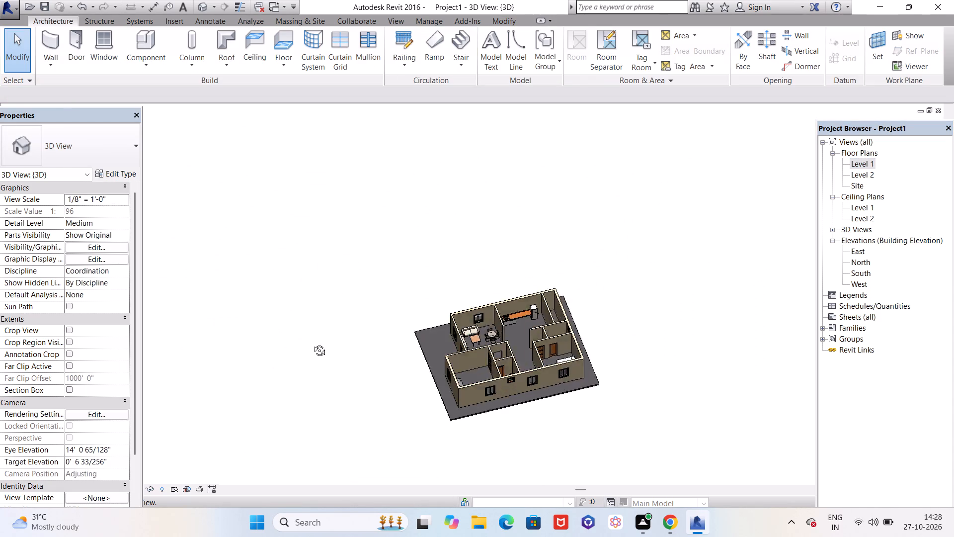
{"action": "middle_click_drag", "start_coordinate": [312, 343], "coordinate": [503, 353], "text": "shift"}
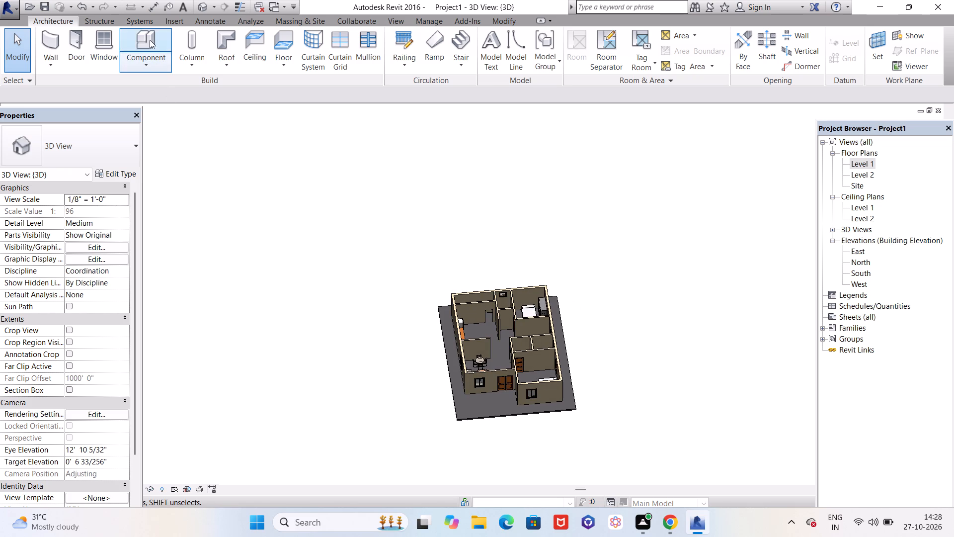
Load the RPC Tree - Tropical family from the Planting folder of the US Imperial library for component placement.
{"action": "left_click", "coordinate": [144, 30]}
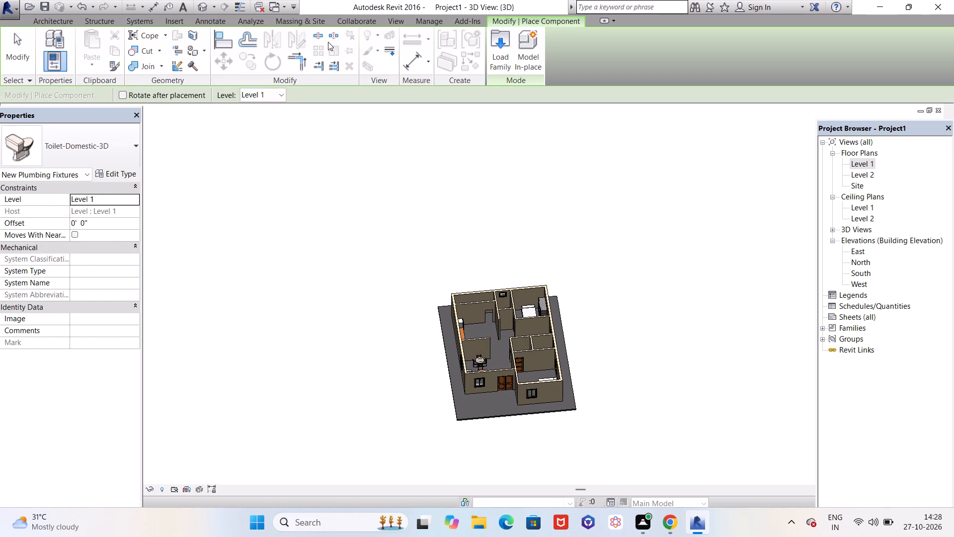
{"action": "left_click", "coordinate": [489, 40]}
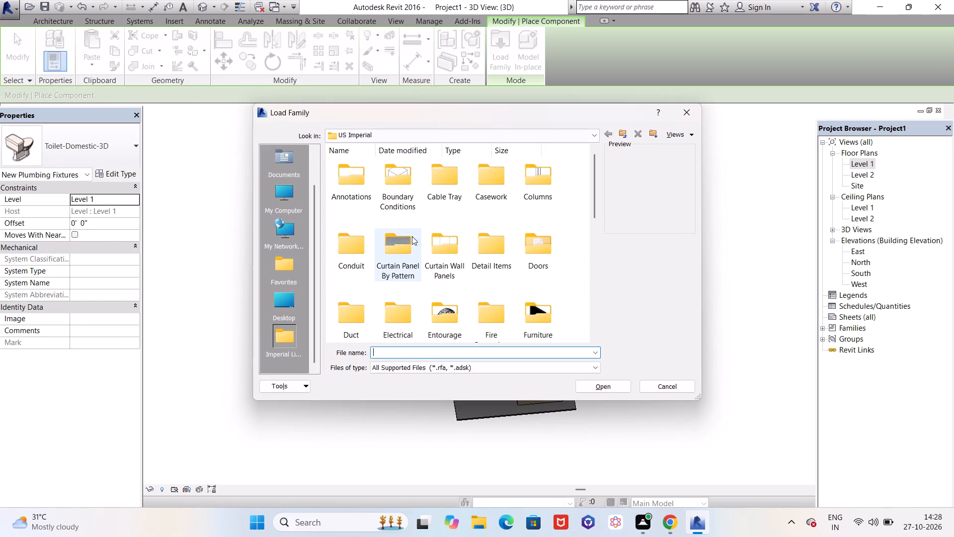
{"action": "scroll", "coordinate": [436, 257], "scroll_direction": "down", "scroll_amount": 7}
{"action": "scroll", "coordinate": [437, 258], "scroll_direction": "up", "scroll_amount": 4}
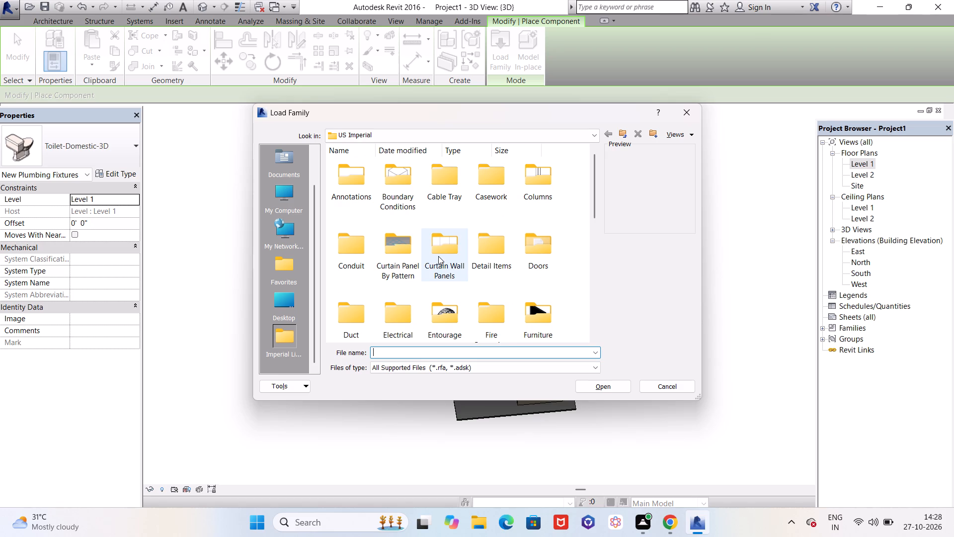
{"action": "scroll", "coordinate": [439, 255], "scroll_direction": "down", "scroll_amount": 1}
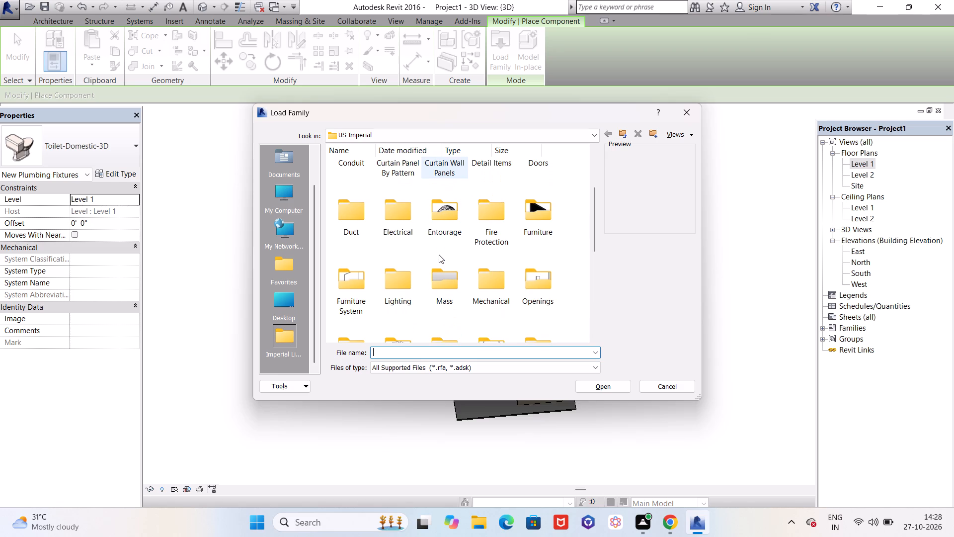
{"action": "scroll", "coordinate": [439, 255], "scroll_direction": "down", "scroll_amount": 1}
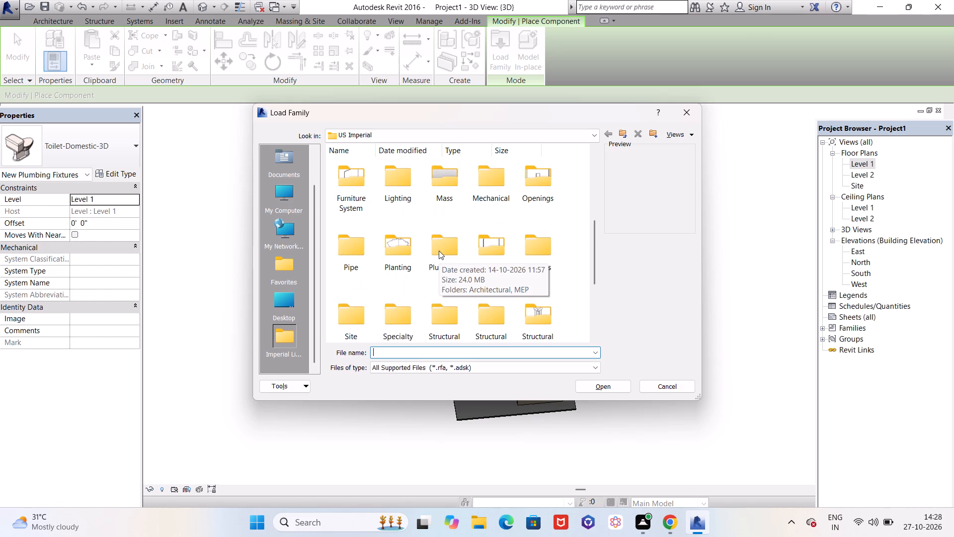
{"action": "double_click", "coordinate": [401, 245]}
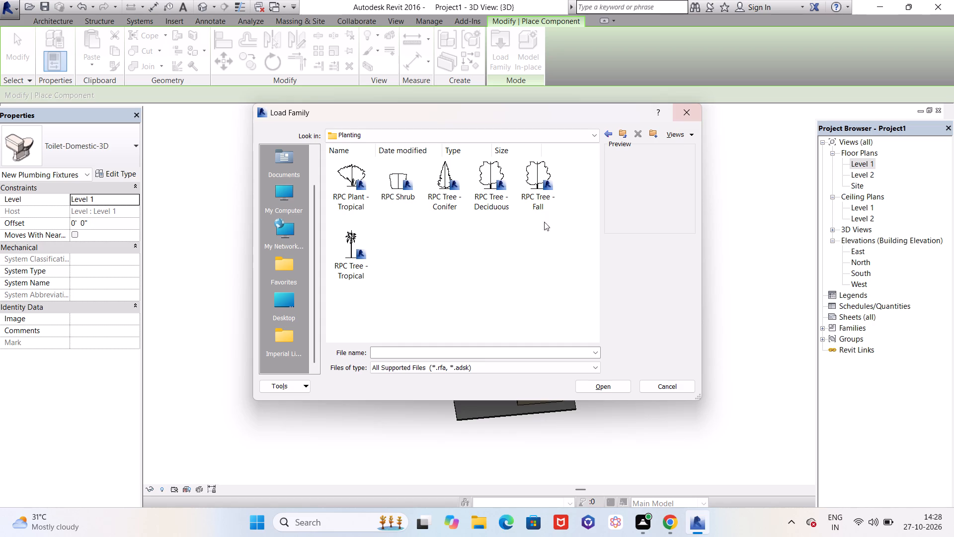
{"action": "left_click", "coordinate": [359, 242]}
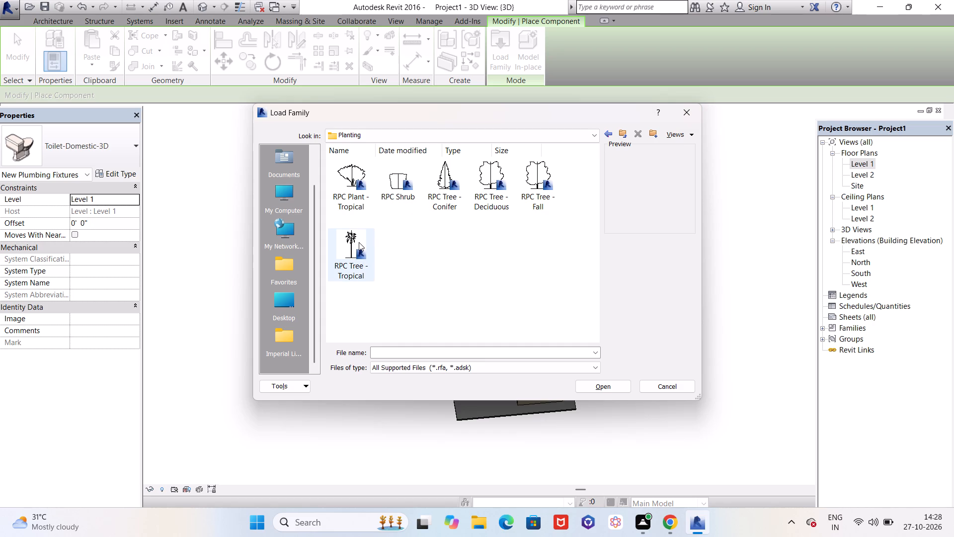
{"action": "left_click", "coordinate": [614, 390]}
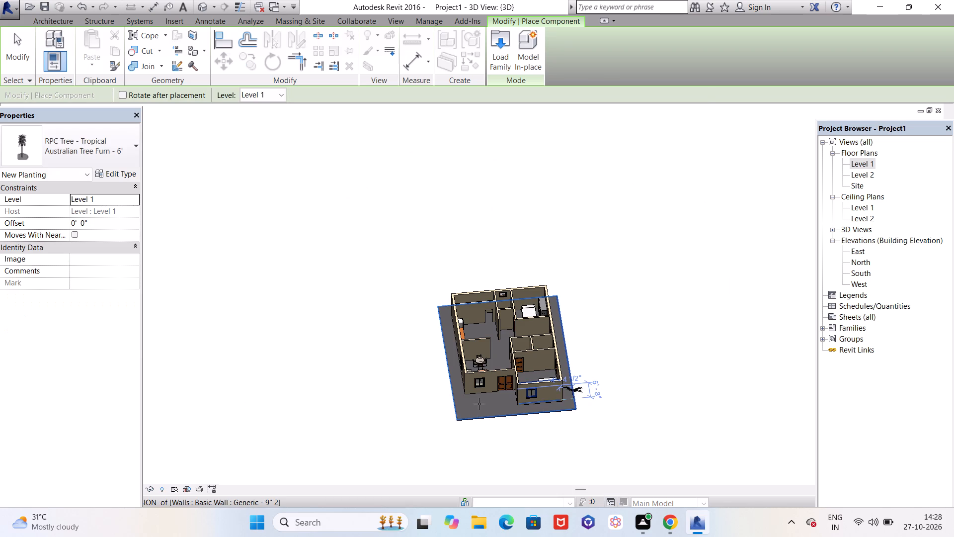
Place a tight cluster of RPC Tree - Tropical Australian Tree Furn - 6' trees on the slab's front corner, near the window beside the entrance.
{"action": "scroll", "coordinate": [477, 404], "scroll_direction": "up", "scroll_amount": 9}
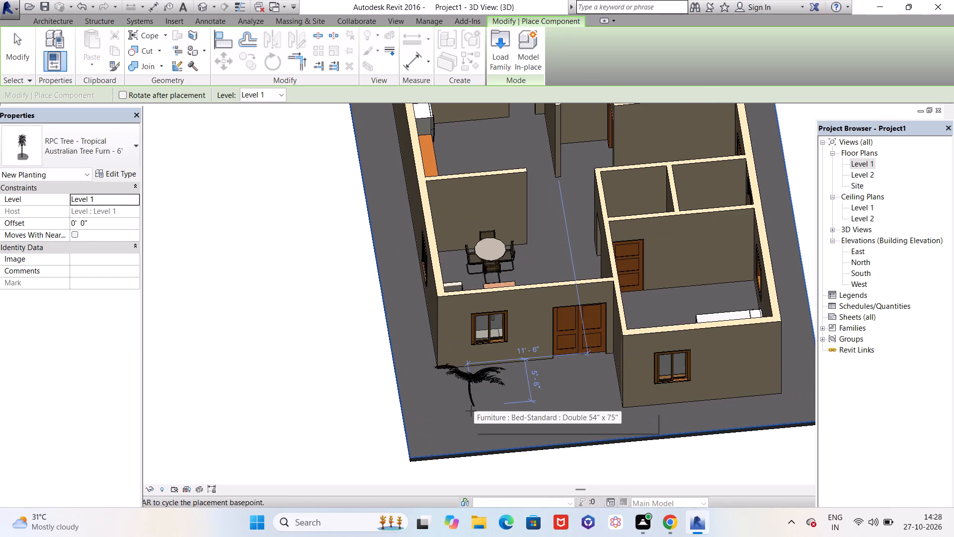
{"action": "scroll", "coordinate": [466, 416], "scroll_direction": "up", "scroll_amount": 5}
{"action": "middle_click_drag", "start_coordinate": [459, 429], "coordinate": [461, 189]}
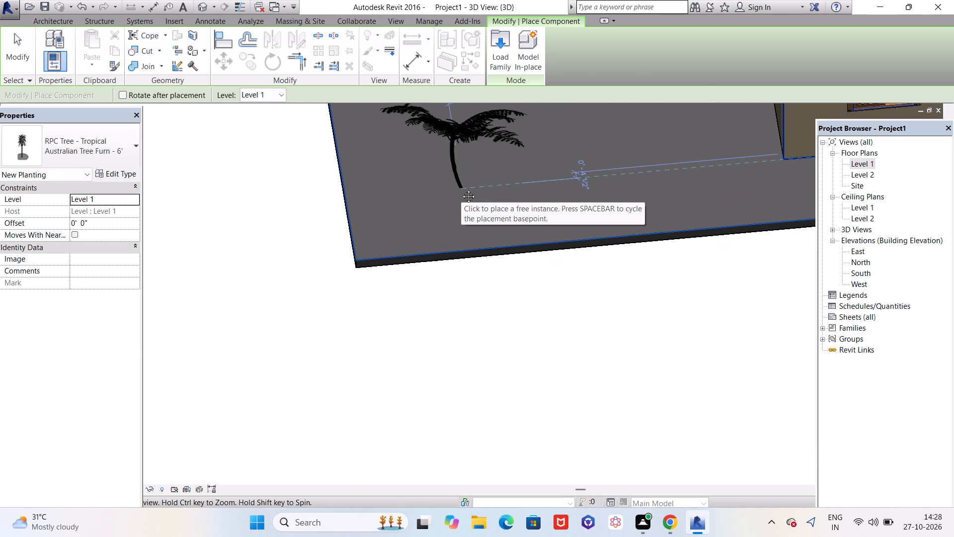
{"action": "middle_click_drag", "start_coordinate": [461, 189], "coordinate": [432, 323]}
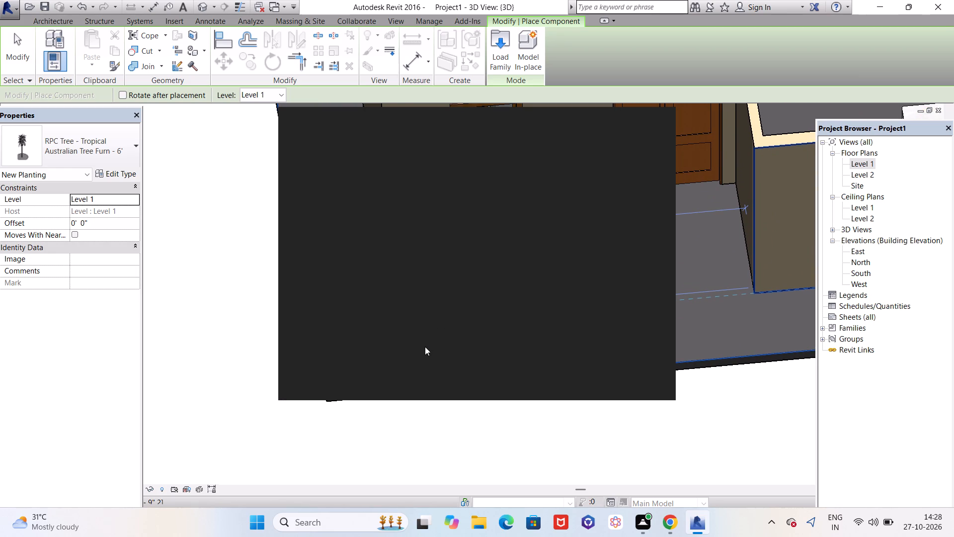
{"action": "scroll", "coordinate": [425, 347], "scroll_direction": "up", "scroll_amount": 1, "text": "shift"}
{"action": "middle_click_drag", "start_coordinate": [438, 326], "coordinate": [443, 263], "text": "shift"}
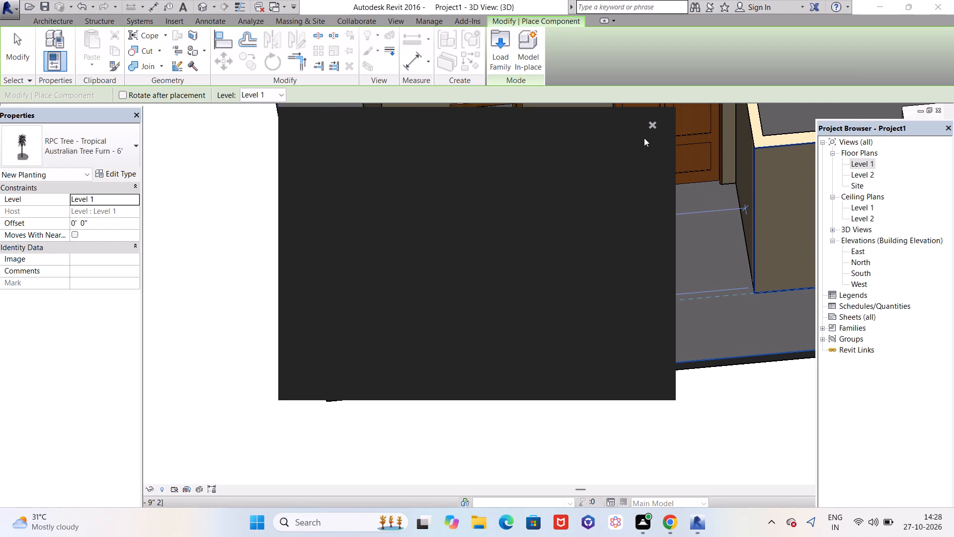
{"action": "double_click", "coordinate": [650, 128]}
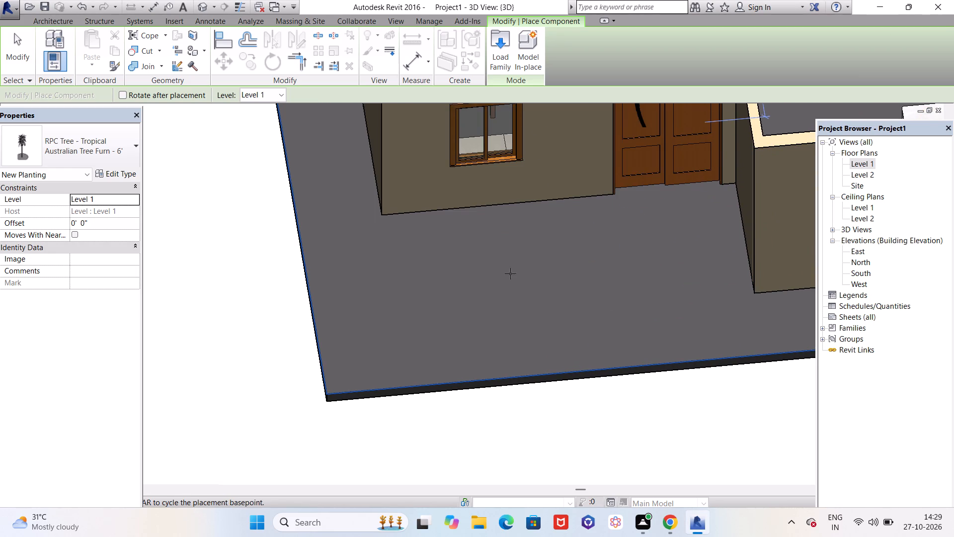
{"action": "middle_click_drag", "start_coordinate": [427, 348], "coordinate": [420, 278], "text": "shift"}
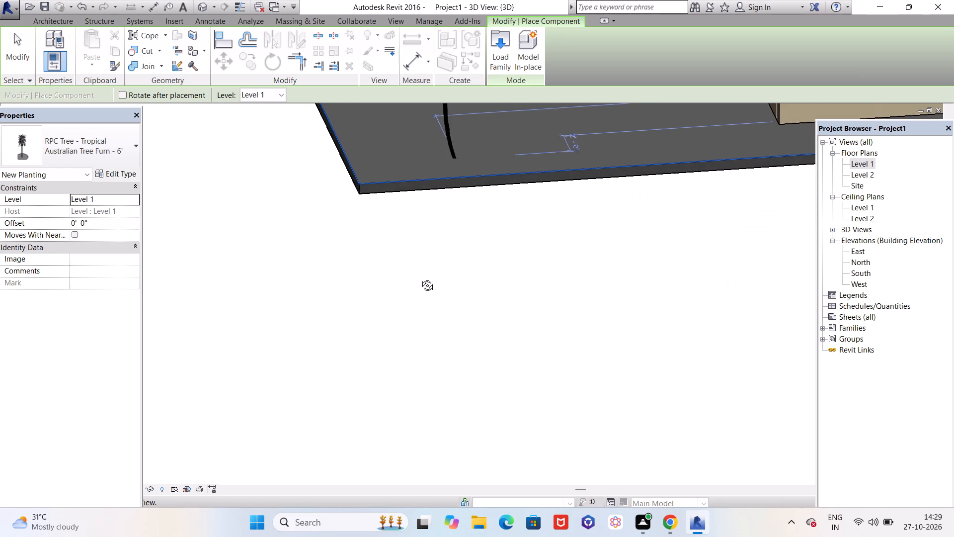
{"action": "middle_click_drag", "start_coordinate": [420, 278], "coordinate": [390, 398], "text": "shift"}
{"action": "scroll", "coordinate": [429, 391], "scroll_direction": "down", "scroll_amount": 5}
{"action": "scroll", "coordinate": [444, 398], "scroll_direction": "up", "scroll_amount": 1}
{"action": "scroll", "coordinate": [445, 399], "scroll_direction": "down", "scroll_amount": 4}
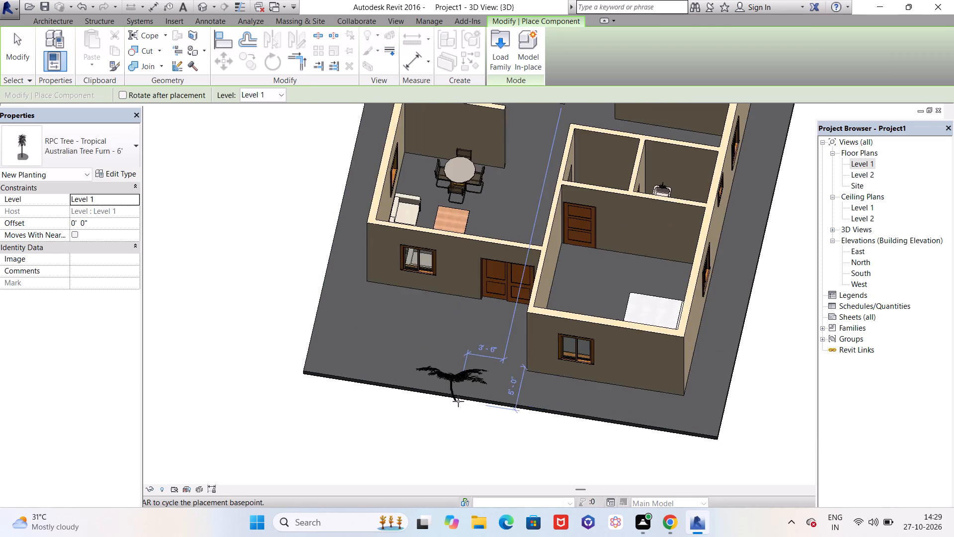
{"action": "scroll", "coordinate": [458, 401], "scroll_direction": "down", "scroll_amount": 2}
{"action": "middle_click_drag", "start_coordinate": [395, 438], "coordinate": [453, 249]}
{"action": "scroll", "coordinate": [488, 312], "scroll_direction": "up", "scroll_amount": 8}
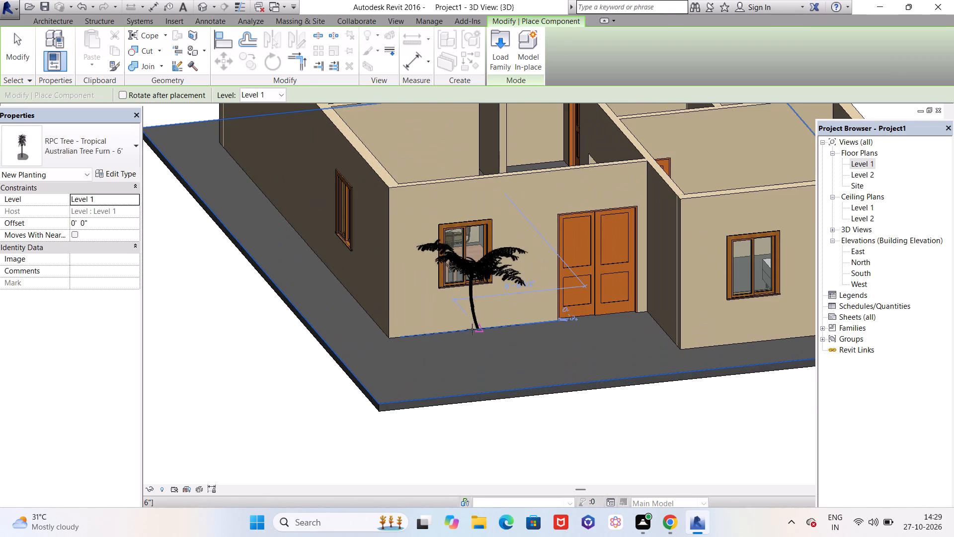
{"action": "left_click", "coordinate": [453, 385]}
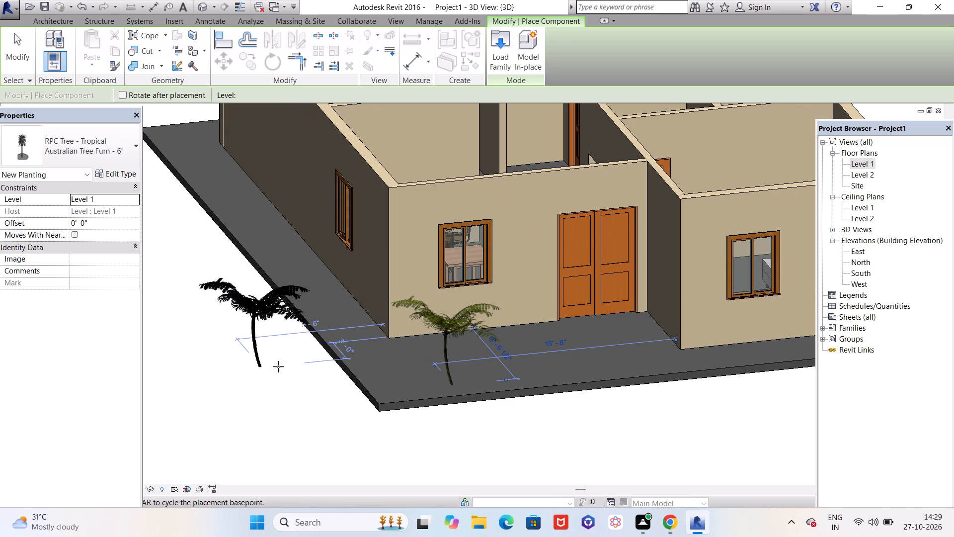
{"action": "left_click", "coordinate": [447, 386]}
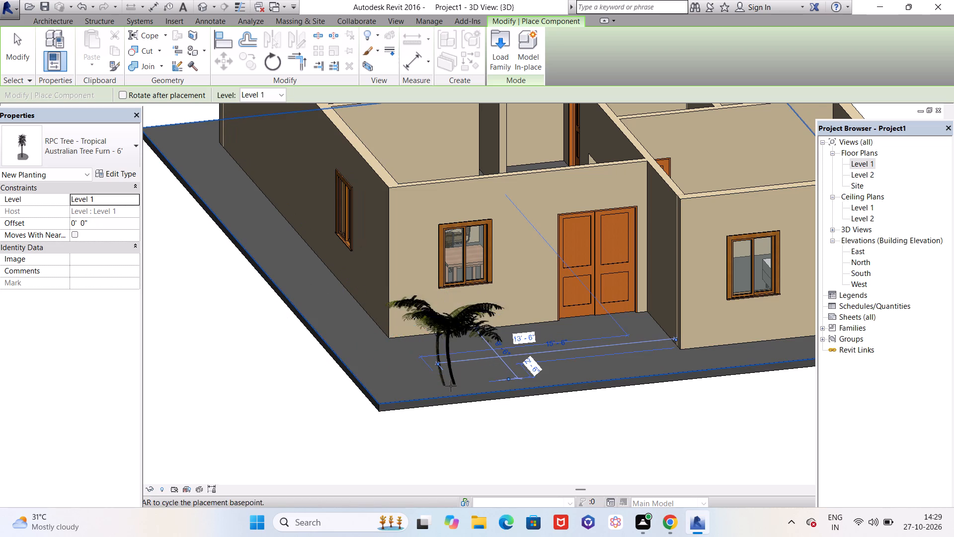
{"action": "left_click", "coordinate": [469, 379]}
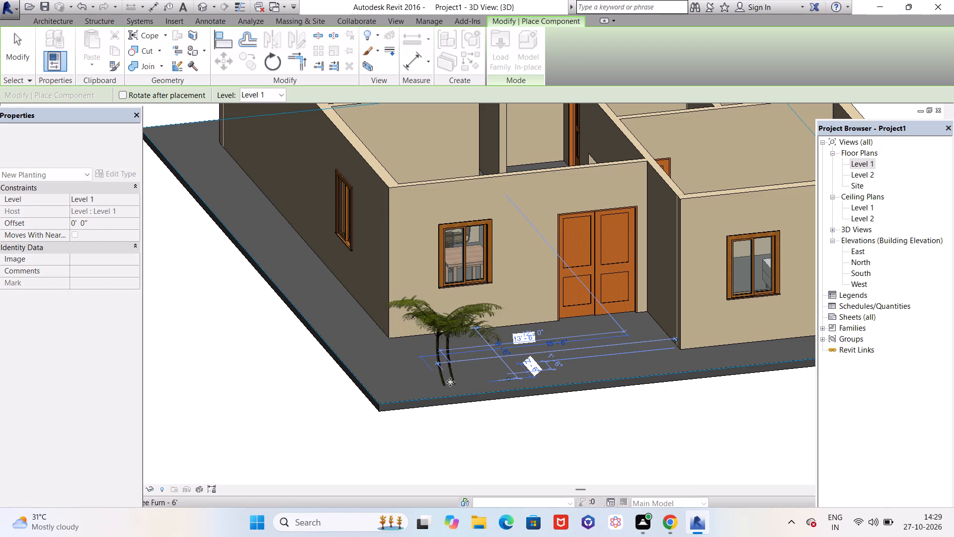
{"action": "left_click", "coordinate": [442, 388]}
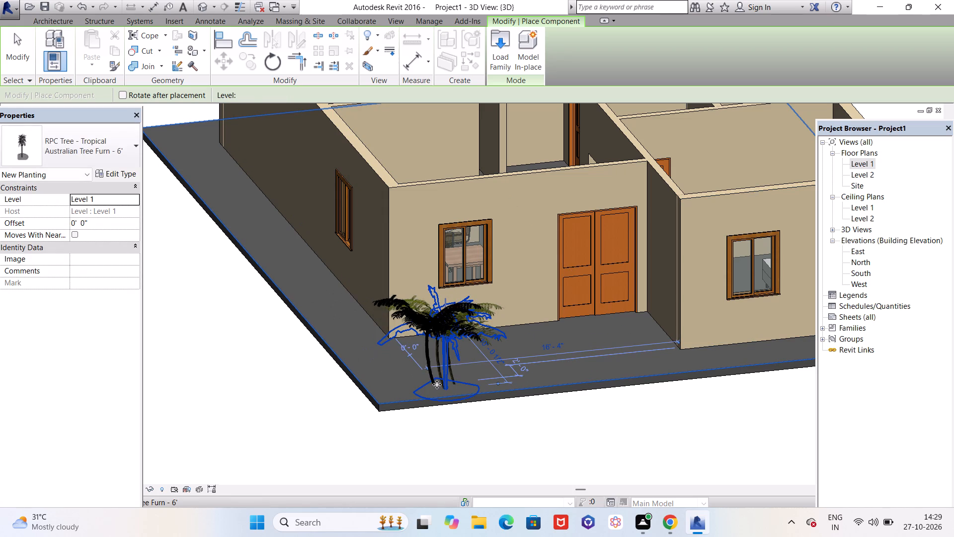
{"action": "left_click", "coordinate": [437, 384]}
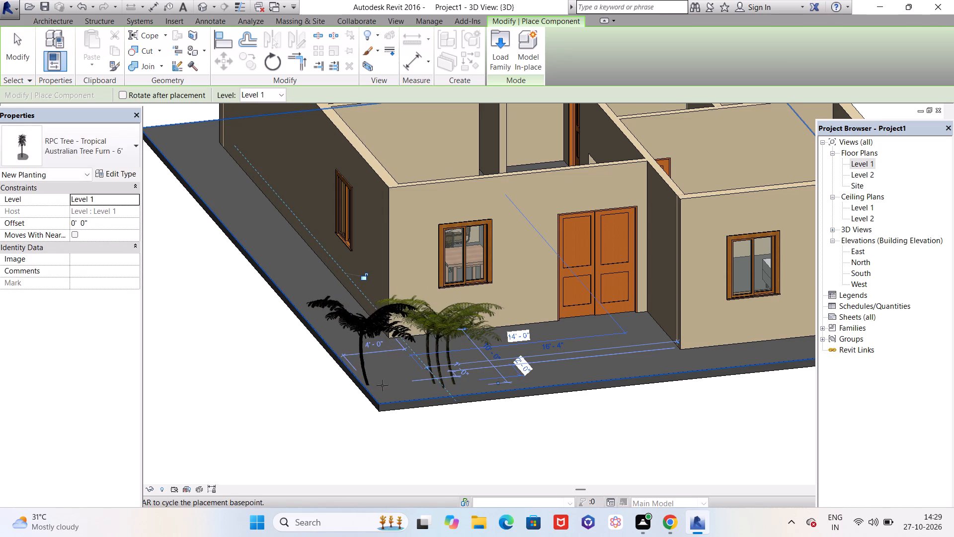
{"action": "left_click", "coordinate": [451, 383]}
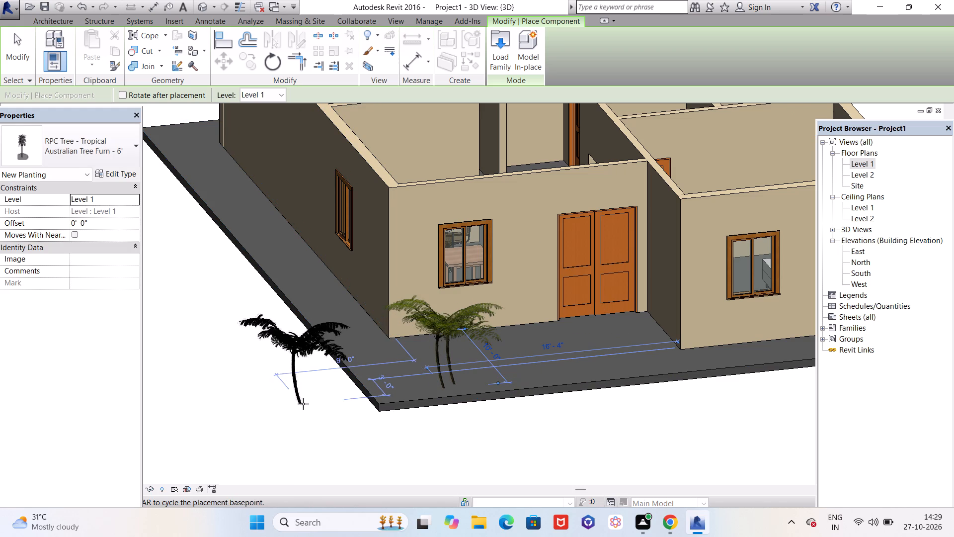
{"action": "scroll", "coordinate": [294, 409], "scroll_direction": "down", "scroll_amount": 4}
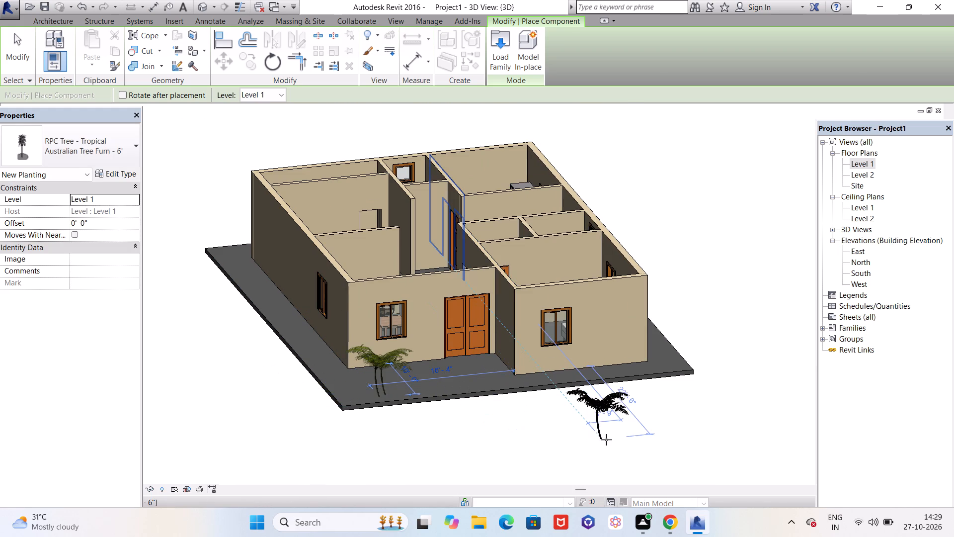
{"action": "key", "text": "Escape"}
{"action": "key", "text": "Escape"}
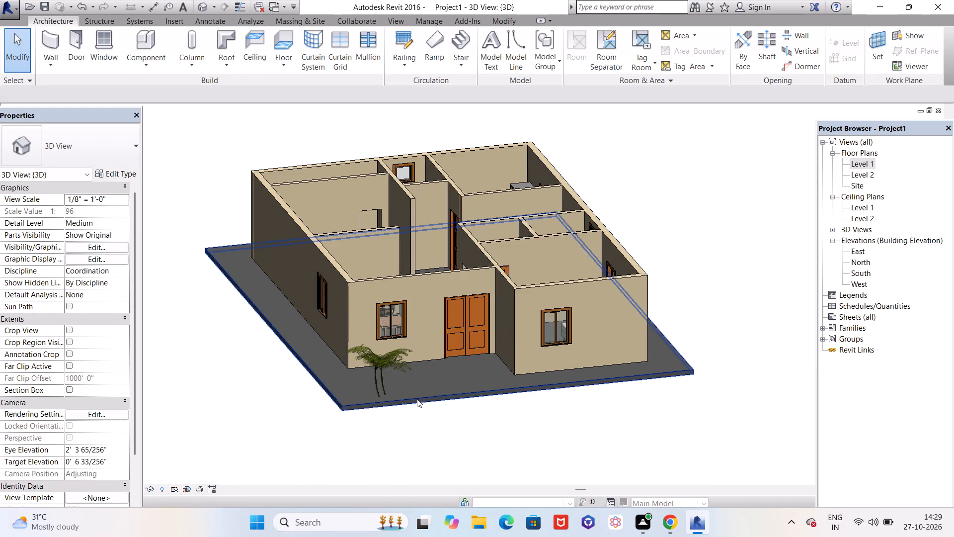
Examine the placed trees and the front facade with its double door in 3D from close range and different angles.
{"action": "scroll", "coordinate": [417, 399], "scroll_direction": "up", "scroll_amount": 6}
{"action": "scroll", "coordinate": [357, 396], "scroll_direction": "up", "scroll_amount": 5}
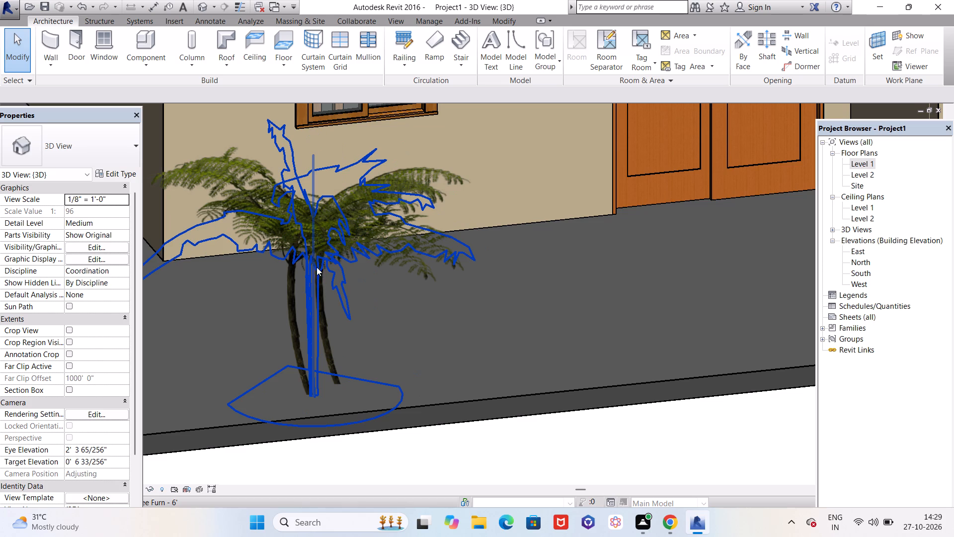
{"action": "scroll", "coordinate": [565, 408], "scroll_direction": "down", "scroll_amount": 7}
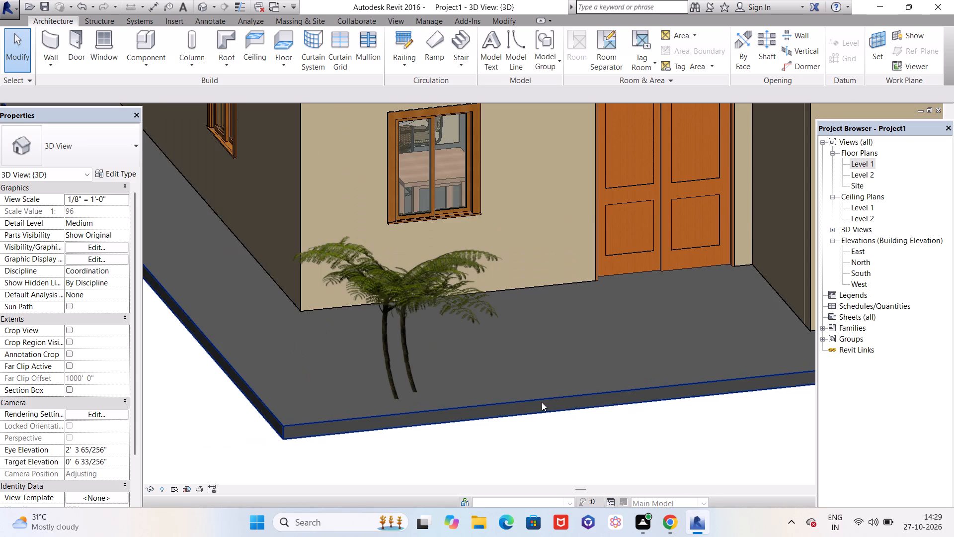
{"action": "middle_click_drag", "start_coordinate": [606, 437], "coordinate": [516, 387], "text": "shift"}
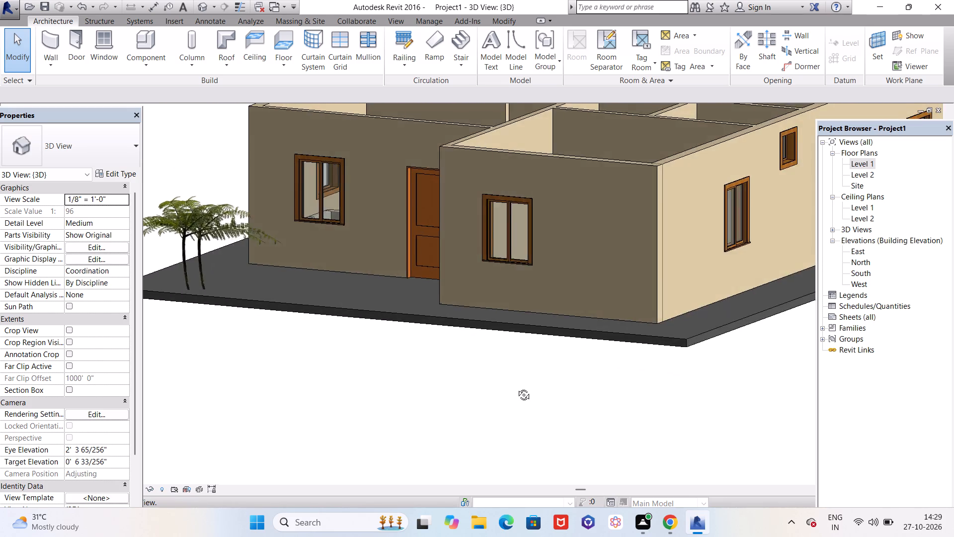
{"action": "middle_click_drag", "start_coordinate": [516, 387], "coordinate": [563, 396], "text": "shift"}
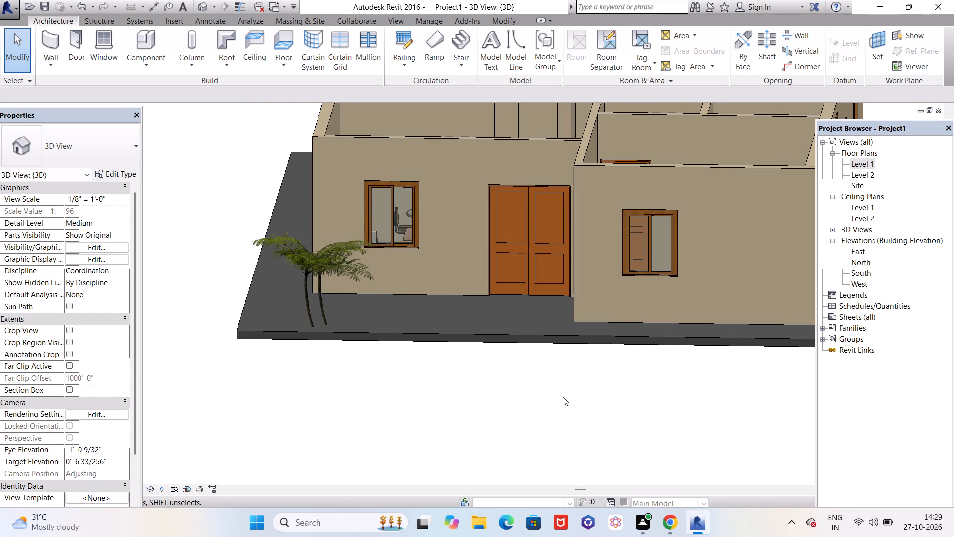
{"action": "scroll", "coordinate": [563, 397], "scroll_direction": "up", "scroll_amount": 1}
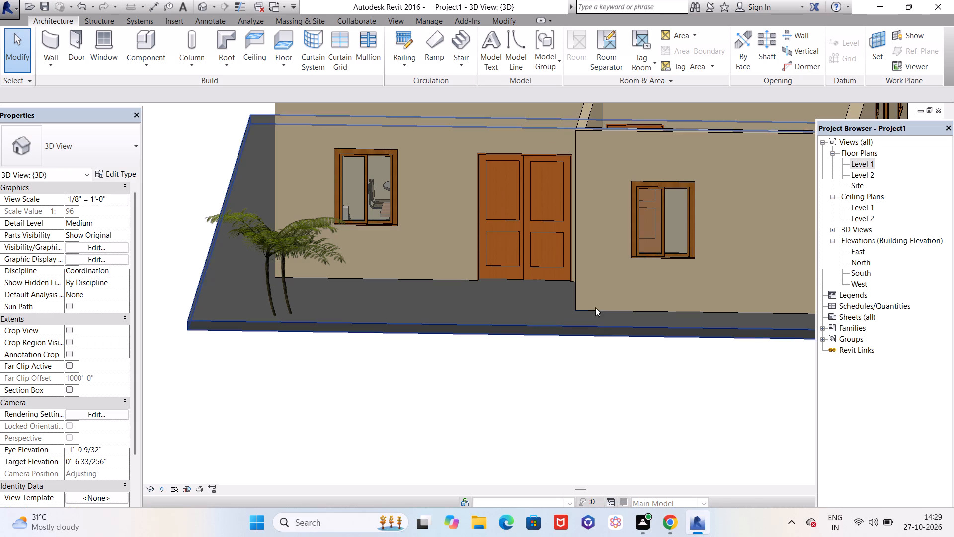
Browse the architectural plumbing fixtures folders of the US Imperial family library for another component to load.
{"action": "left_click", "coordinate": [137, 34]}
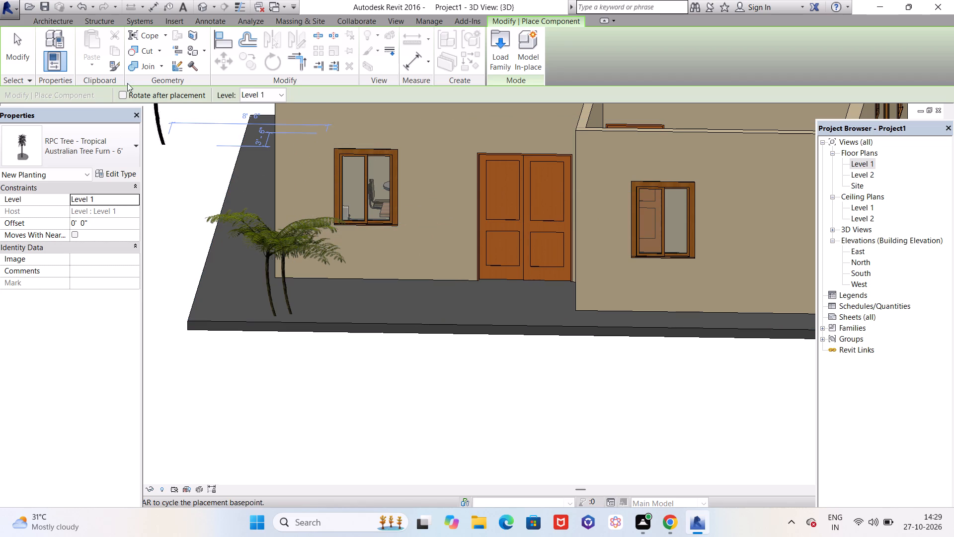
{"action": "left_click", "coordinate": [57, 16]}
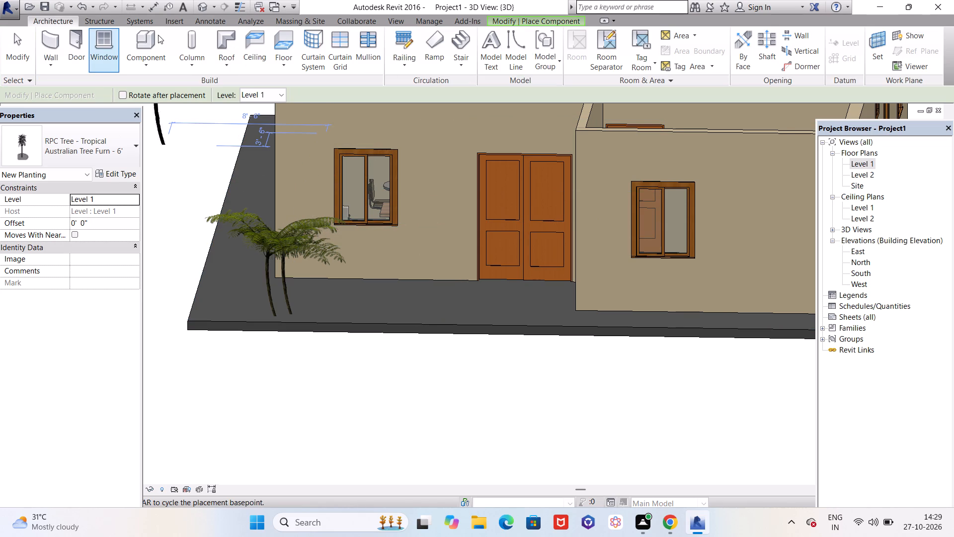
{"action": "left_click", "coordinate": [148, 31]}
{"action": "left_click", "coordinate": [148, 31]}
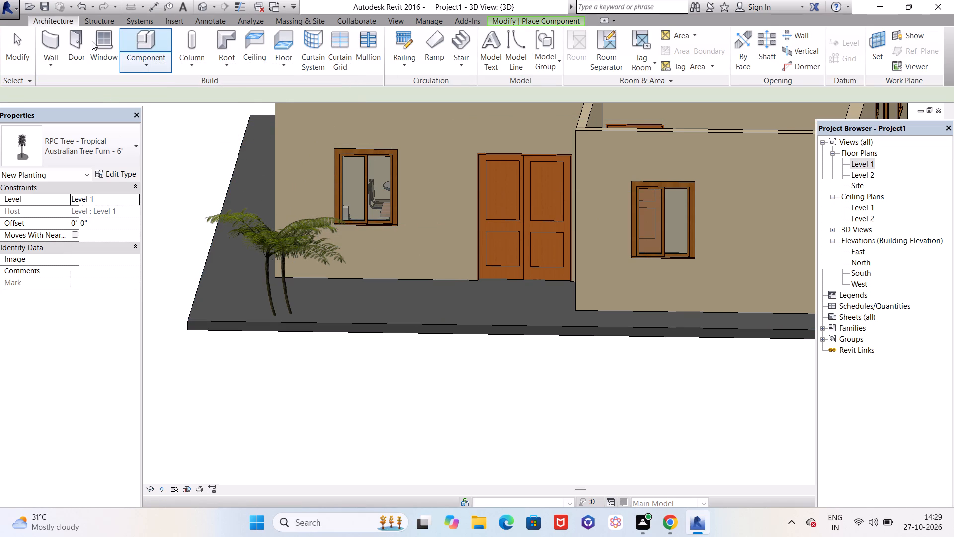
{"action": "left_click", "coordinate": [88, 42]}
{"action": "left_click", "coordinate": [62, 22]}
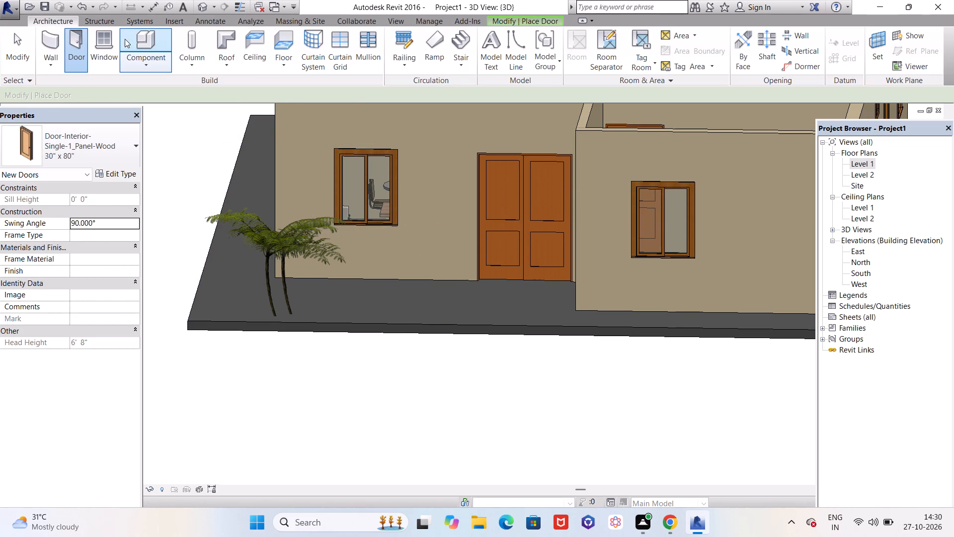
{"action": "left_click", "coordinate": [132, 39]}
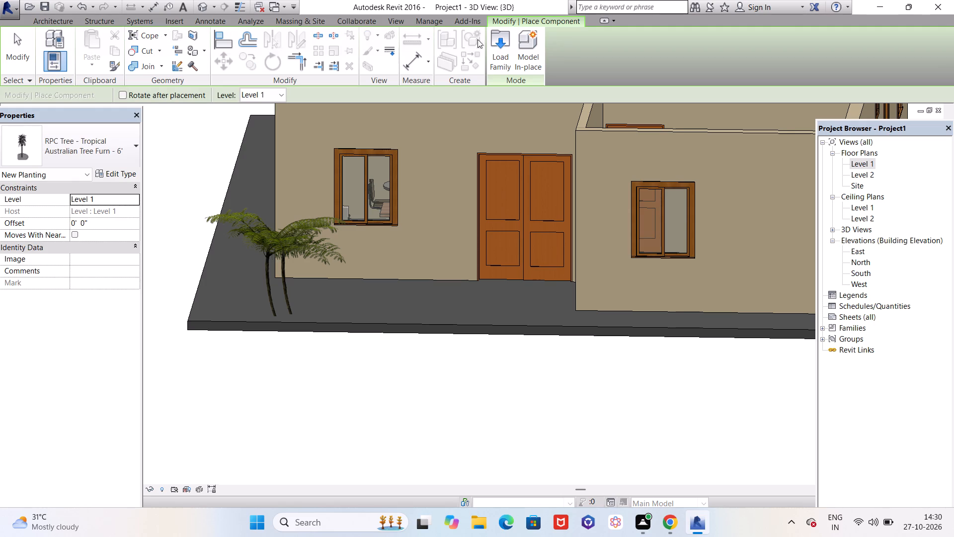
{"action": "left_click", "coordinate": [489, 41]}
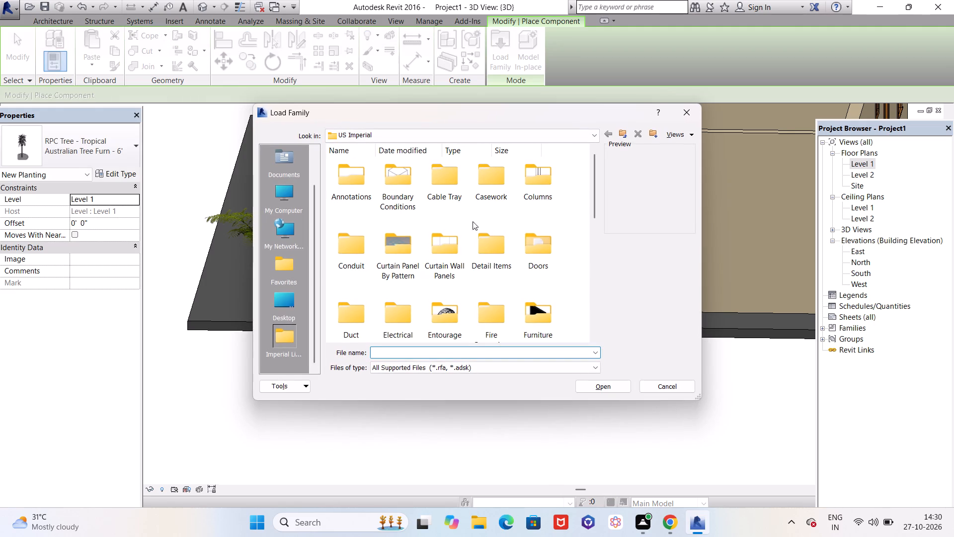
{"action": "scroll", "coordinate": [457, 242], "scroll_direction": "down", "scroll_amount": 2}
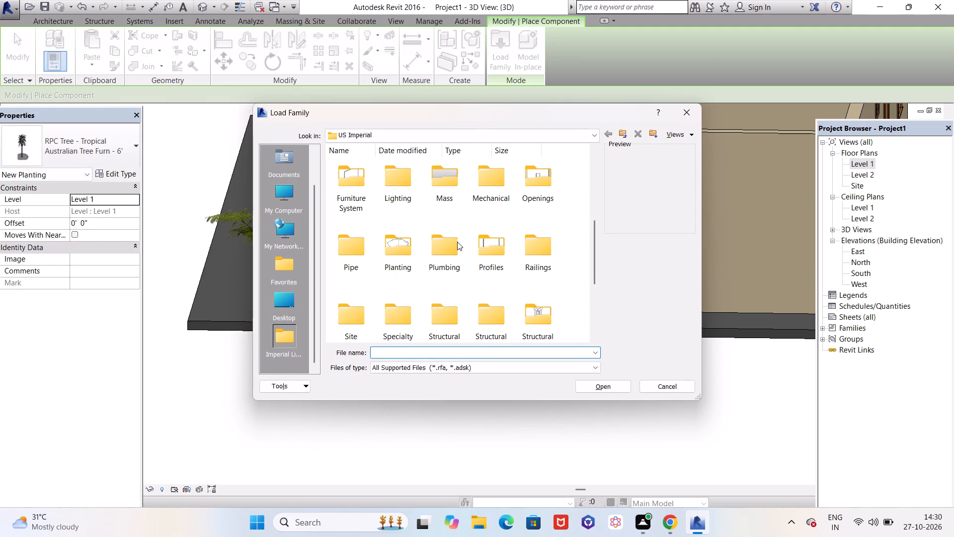
{"action": "double_click", "coordinate": [449, 251]}
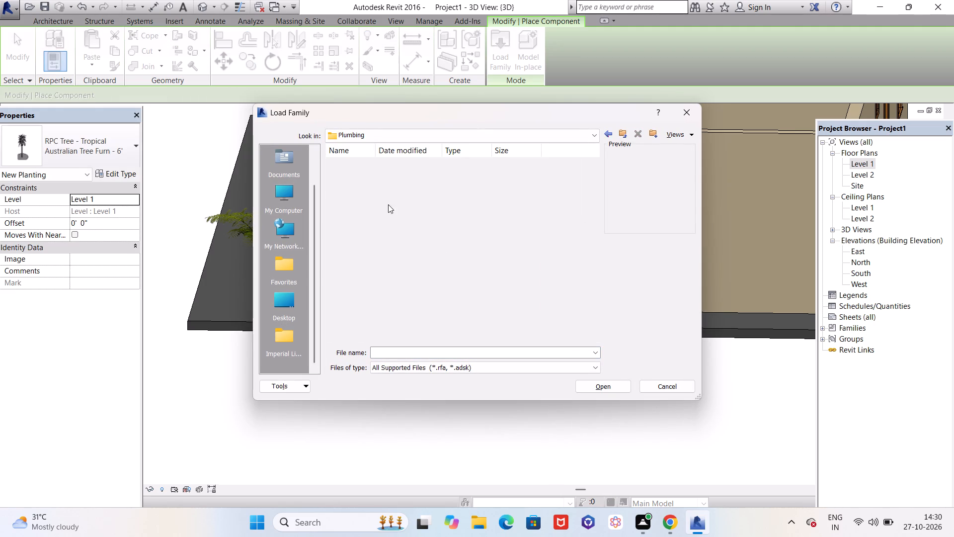
{"action": "double_click", "coordinate": [342, 182]}
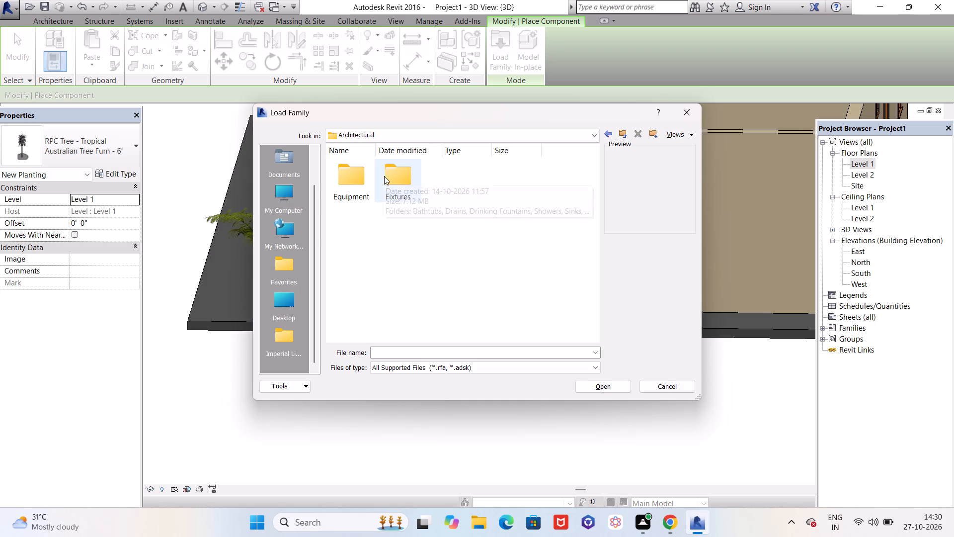
{"action": "double_click", "coordinate": [384, 176]}
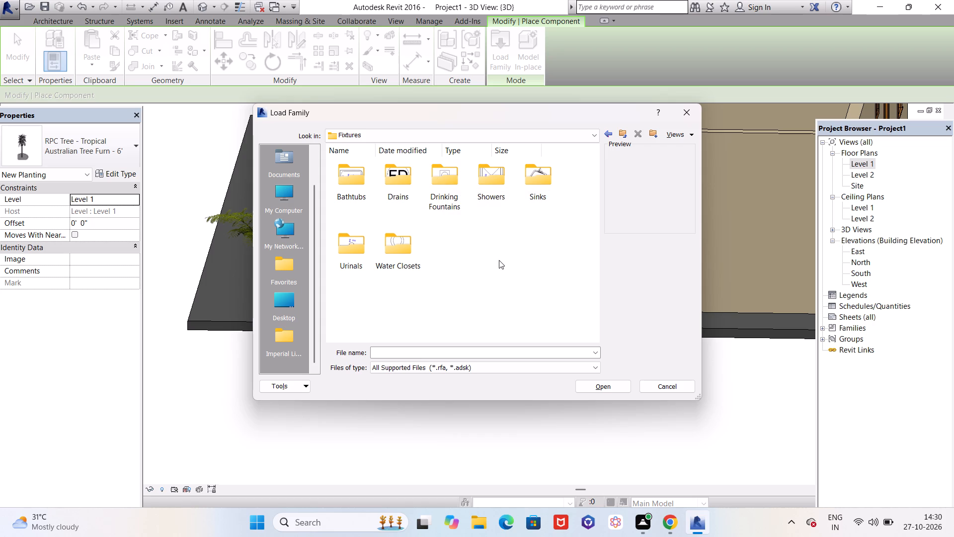
{"action": "left_click", "coordinate": [608, 134]}
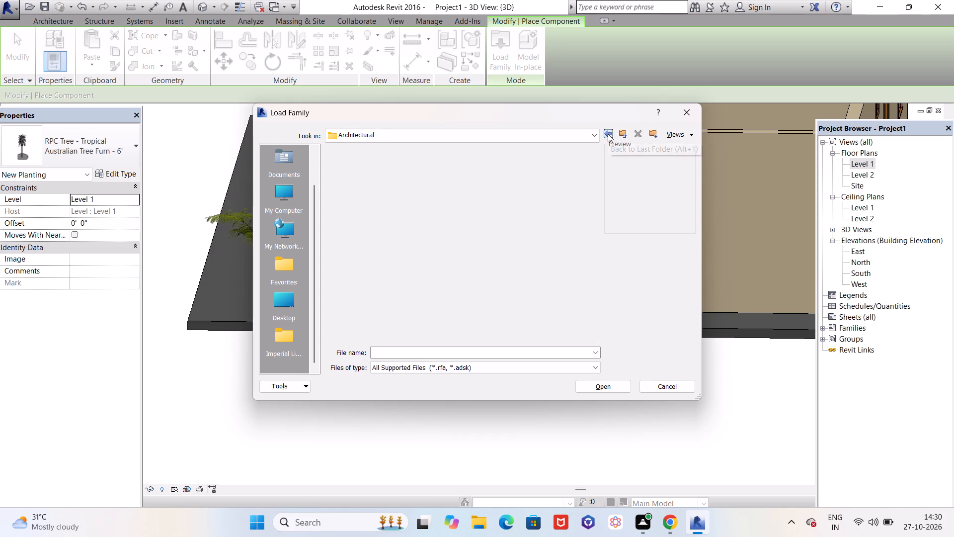
{"action": "left_click", "coordinate": [608, 134]}
{"action": "left_click", "coordinate": [608, 134]}
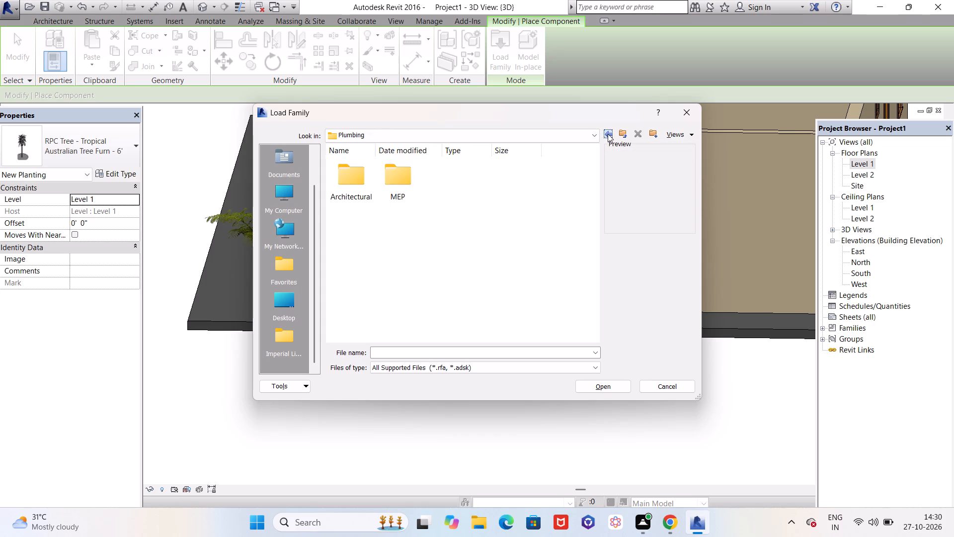
Browse the Domestic families under Specialty Equipment in the US Imperial library, and leave component placement without loading anything.
{"action": "scroll", "coordinate": [431, 227], "scroll_direction": "up", "scroll_amount": 2}
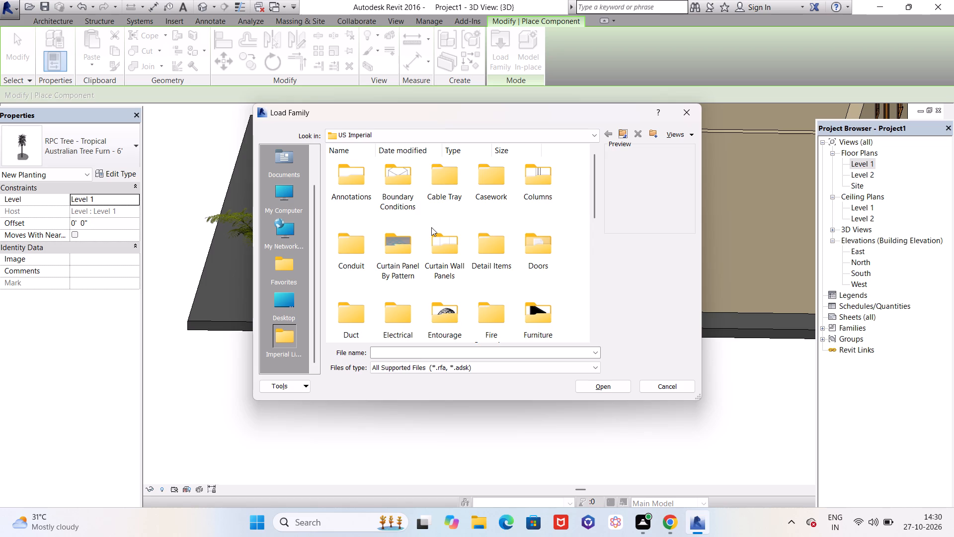
{"action": "scroll", "coordinate": [431, 227], "scroll_direction": "down", "scroll_amount": 4}
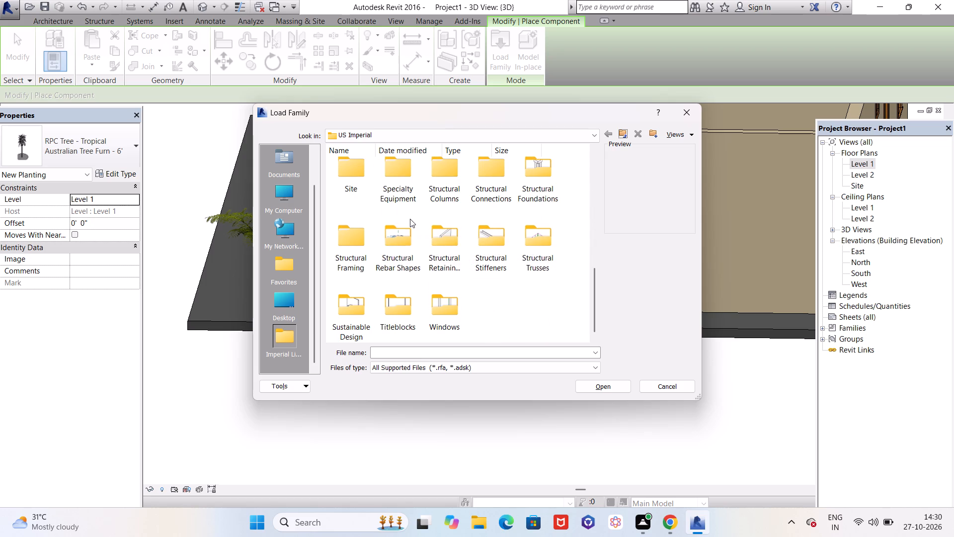
{"action": "double_click", "coordinate": [399, 179]}
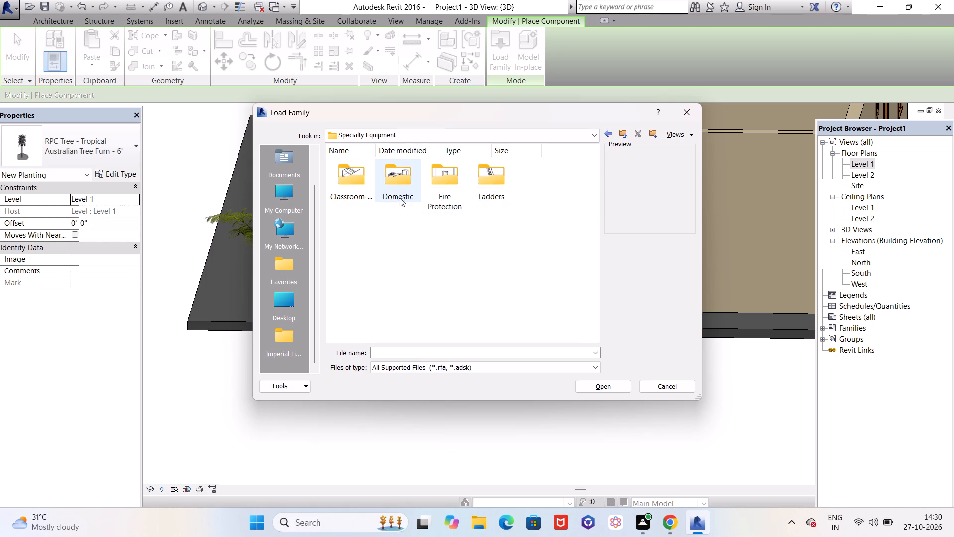
{"action": "double_click", "coordinate": [396, 186]}
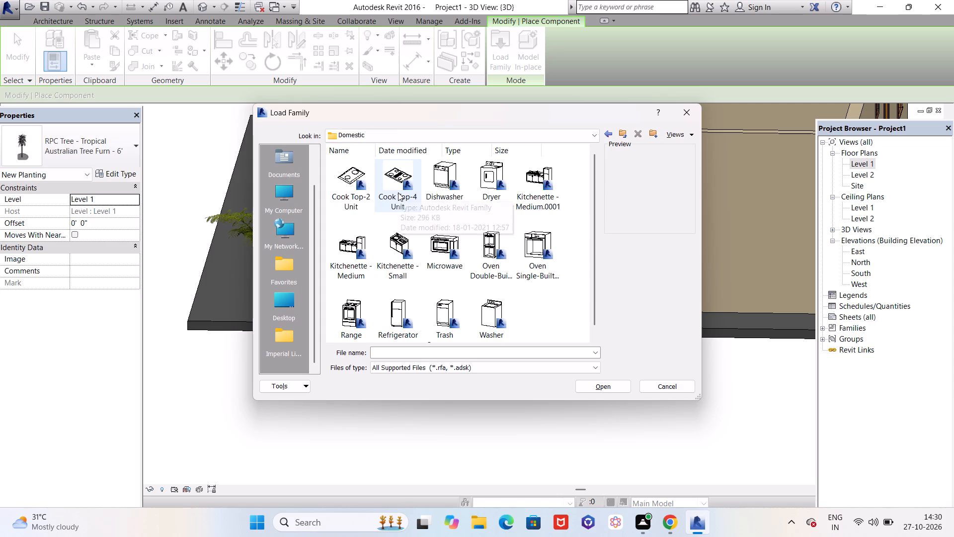
{"action": "scroll", "coordinate": [399, 199], "scroll_direction": "down", "scroll_amount": 2}
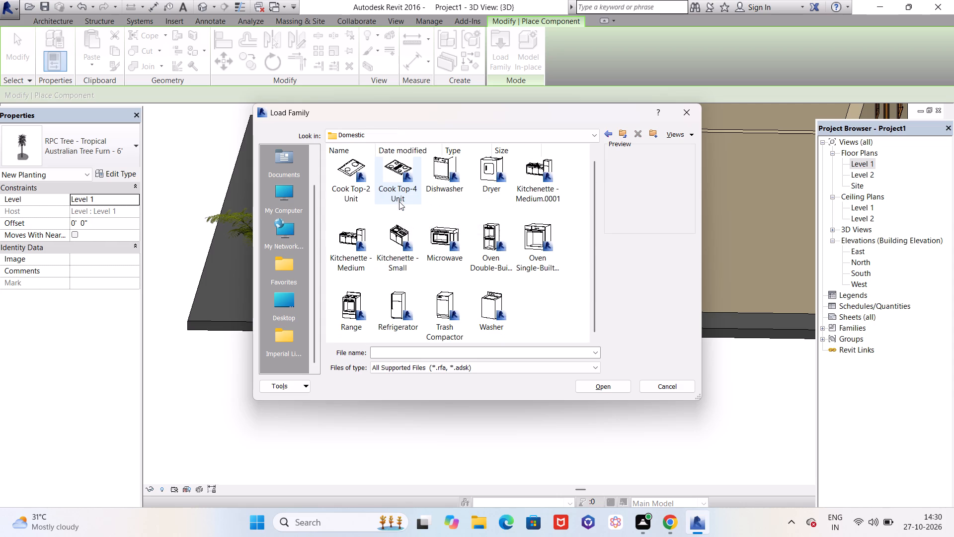
{"action": "scroll", "coordinate": [399, 202], "scroll_direction": "down", "scroll_amount": 1}
{"action": "scroll", "coordinate": [399, 202], "scroll_direction": "up", "scroll_amount": 2}
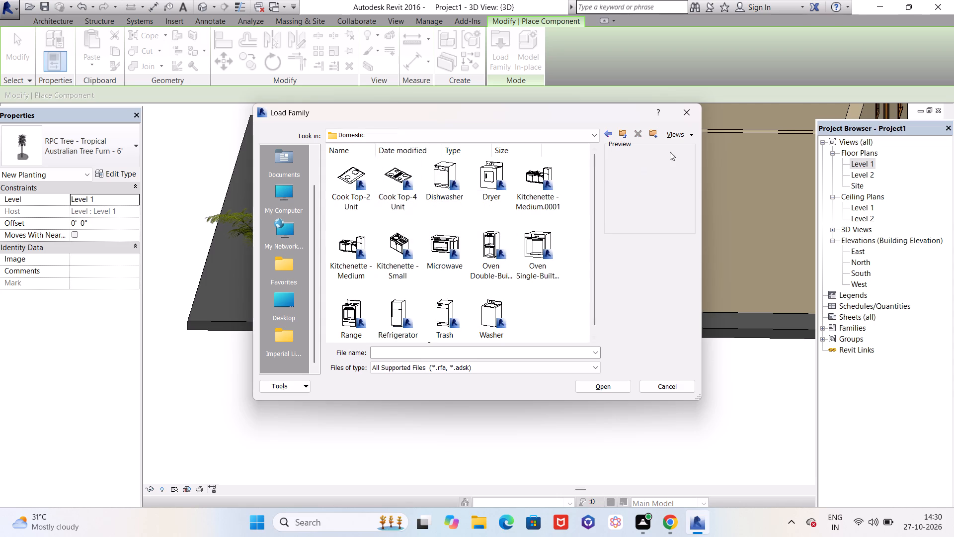
{"action": "left_click", "coordinate": [606, 136]}
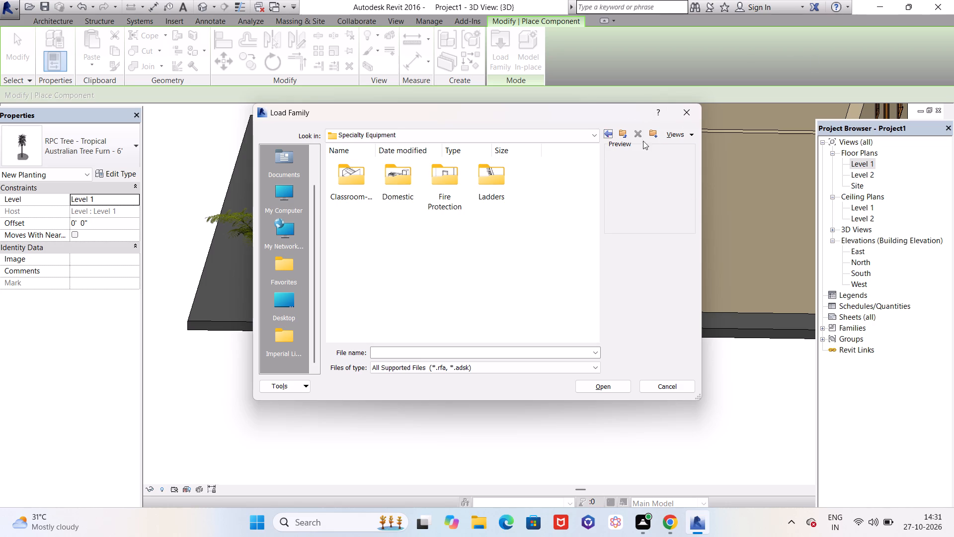
{"action": "left_click", "coordinate": [608, 132]}
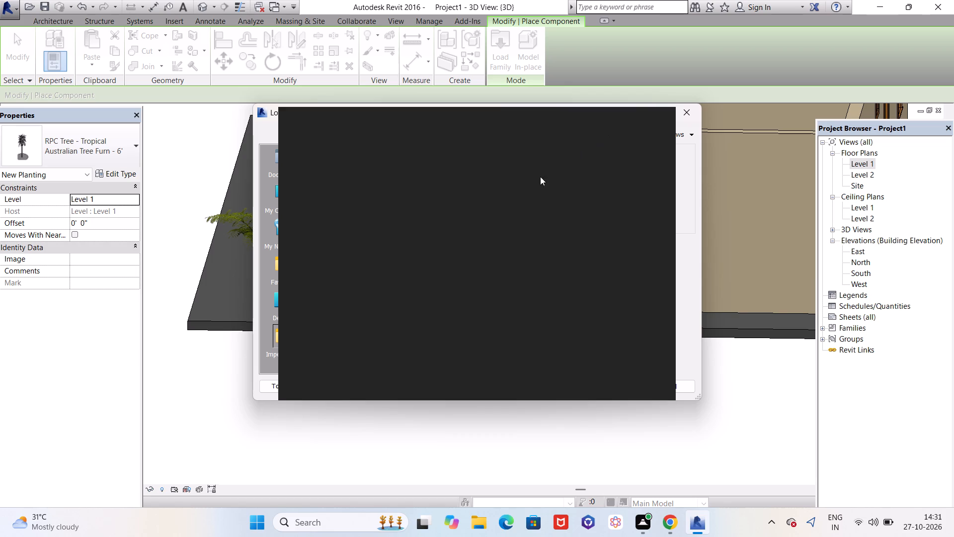
{"action": "double_click", "coordinate": [652, 123]}
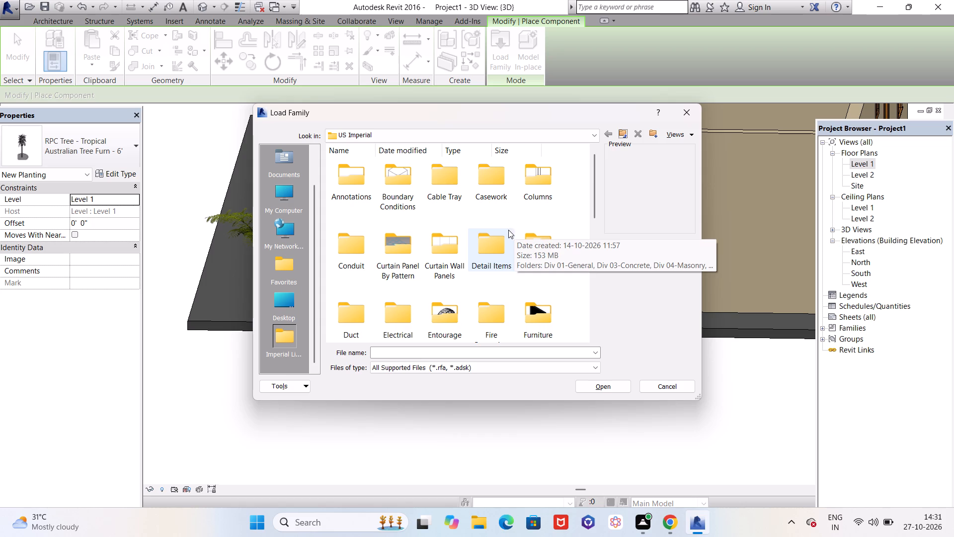
{"action": "left_click", "coordinate": [677, 113]}
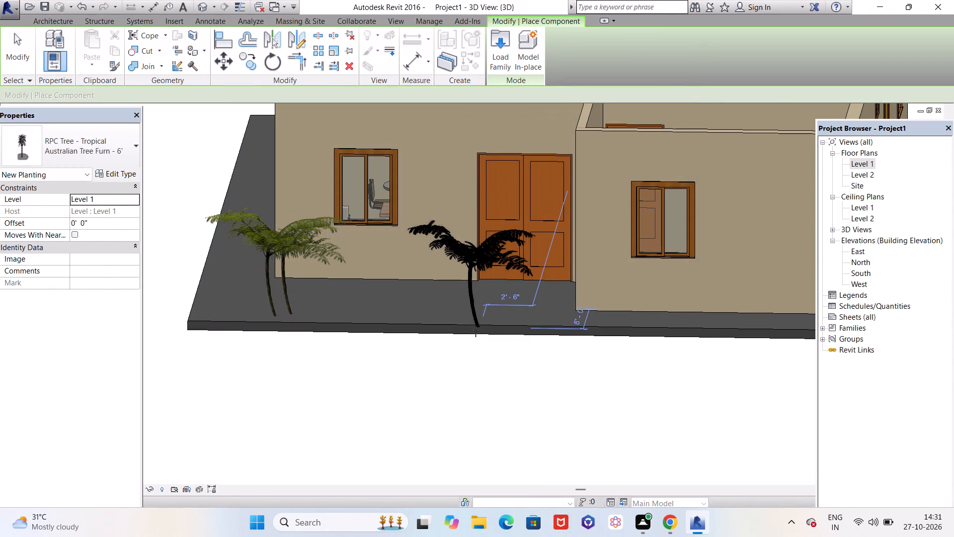
{"action": "key", "text": "Escape"}
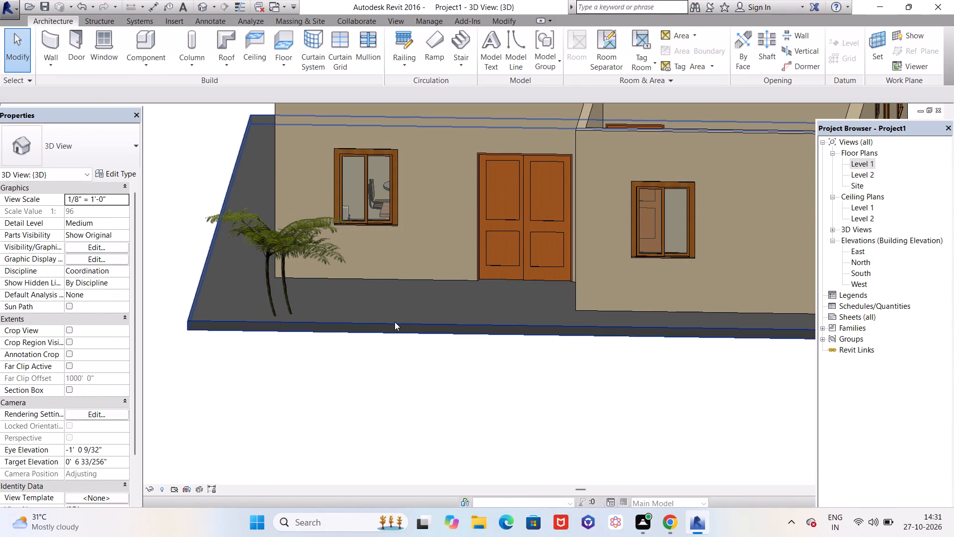
Create a new material named 6" floor and assign it to the Structure layer of the slab's Generic - 6" 2 floor type.
{"action": "scroll", "coordinate": [391, 324], "scroll_direction": "up", "scroll_amount": 4}
{"action": "left_click", "coordinate": [391, 324]}
{"action": "scroll", "coordinate": [467, 369], "scroll_direction": "down", "scroll_amount": 7}
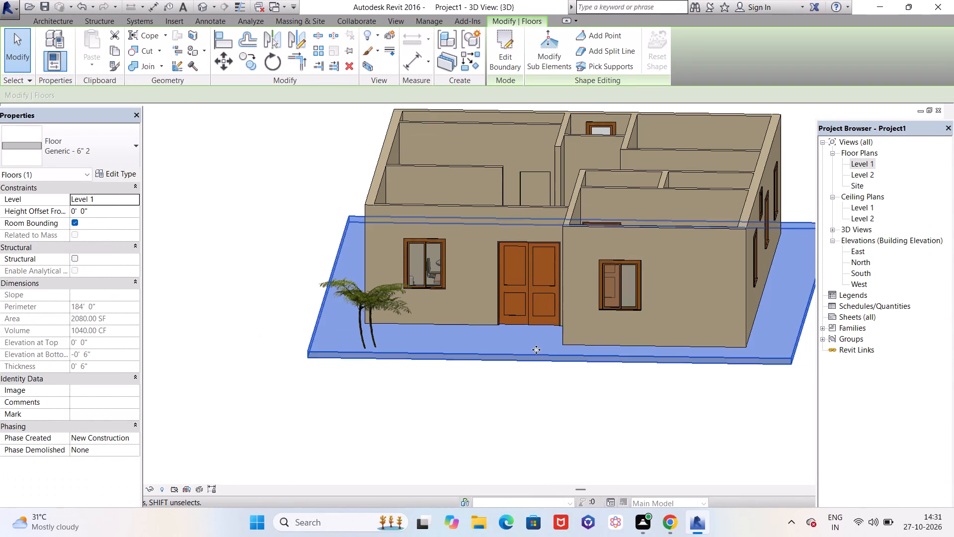
{"action": "left_click", "coordinate": [113, 176]}
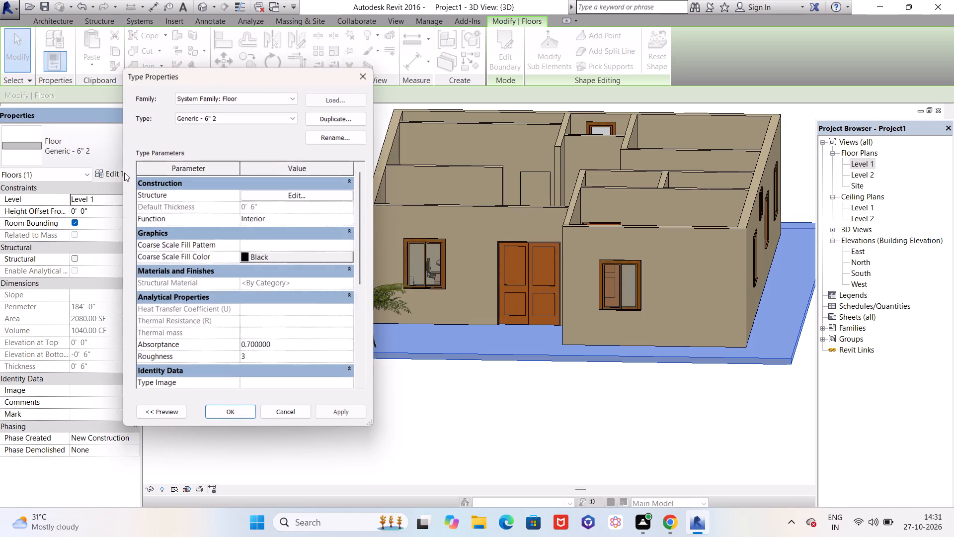
{"action": "left_click", "coordinate": [299, 193]}
{"action": "left_click", "coordinate": [196, 200]}
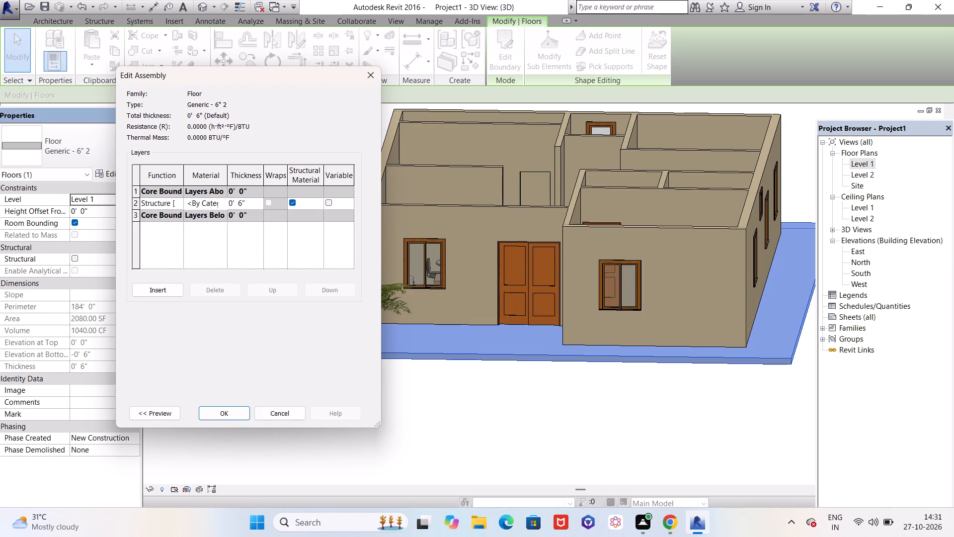
{"action": "left_click", "coordinate": [225, 203]}
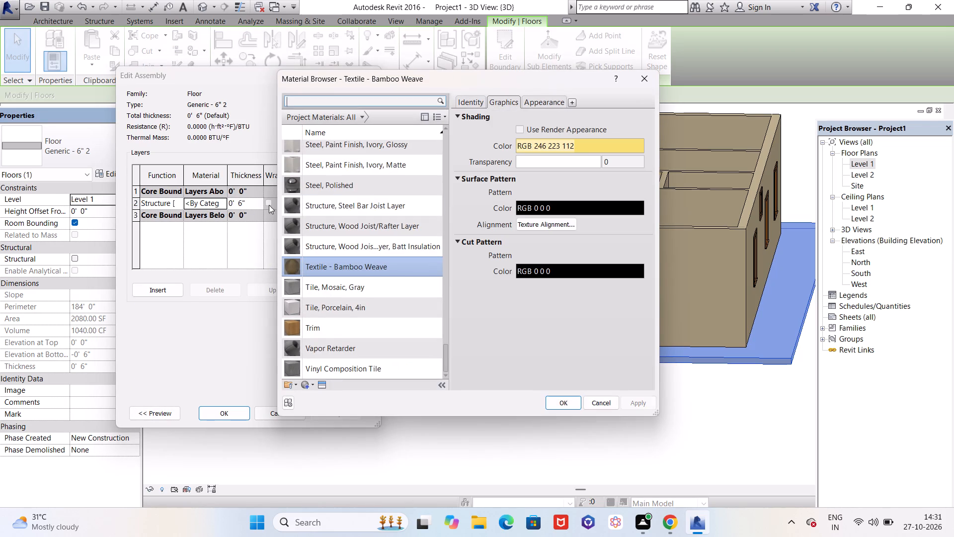
{"action": "left_click", "coordinate": [306, 382]}
{"action": "left_click", "coordinate": [315, 397]}
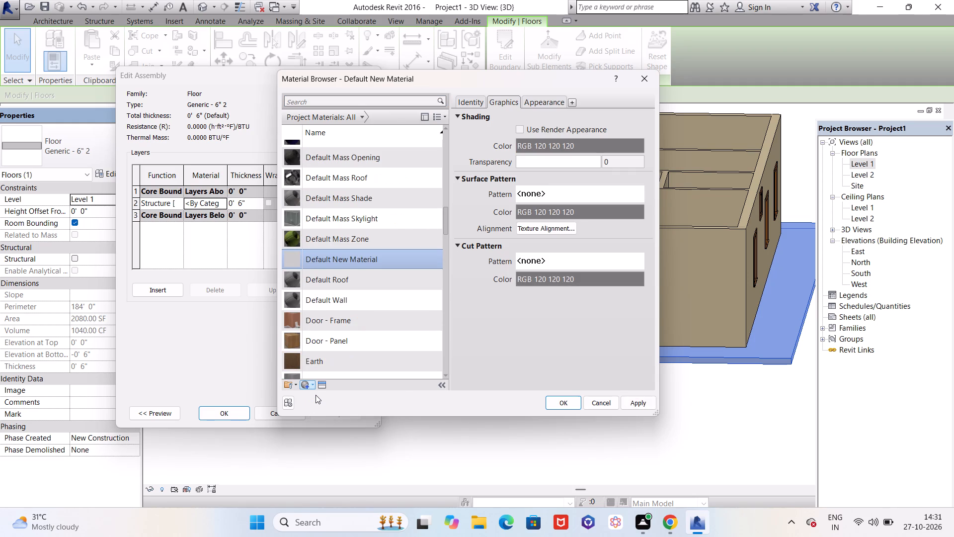
{"action": "right_click", "coordinate": [369, 241]}
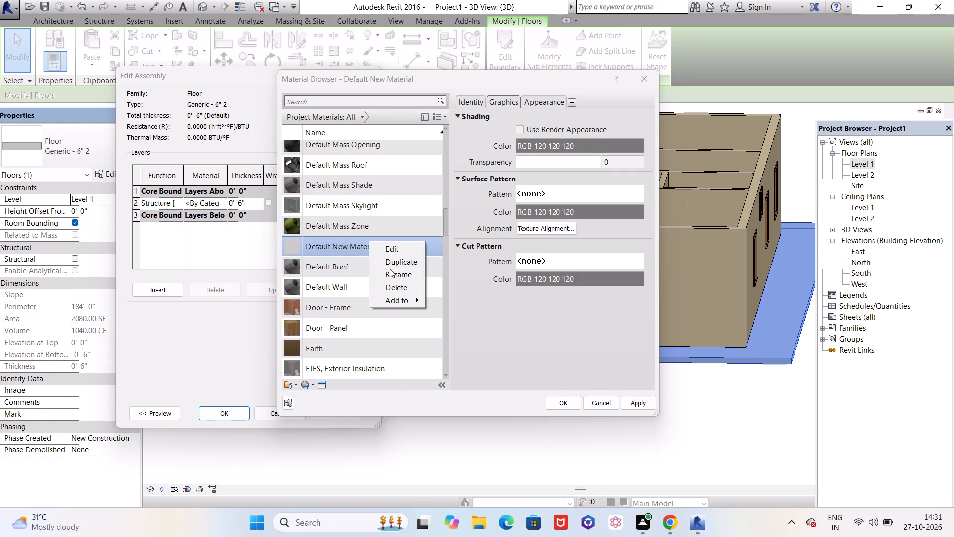
{"action": "left_click", "coordinate": [390, 272]}
{"action": "type", "text": "6\""}
{"action": "key", "text": "space"}
{"action": "type", "text": "floor"}
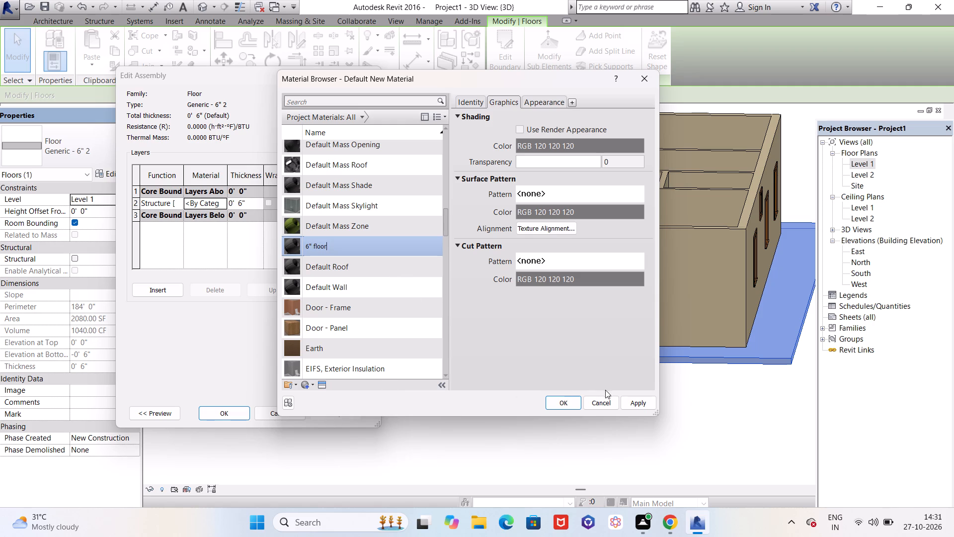
{"action": "left_click", "coordinate": [564, 406]}
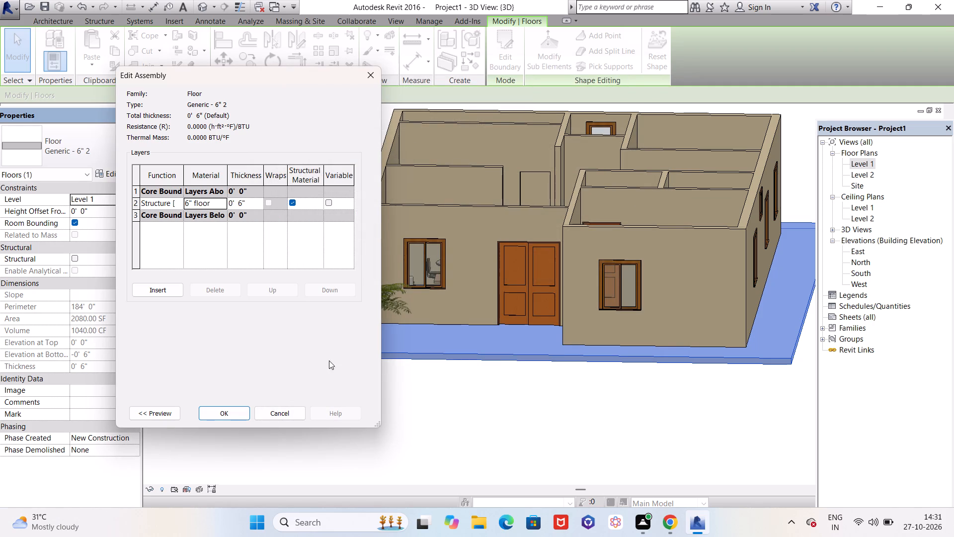
Search the asset library for floor and apply the Marble - White flooring appearance to the 6" floor material.
{"action": "left_click", "coordinate": [215, 201]}
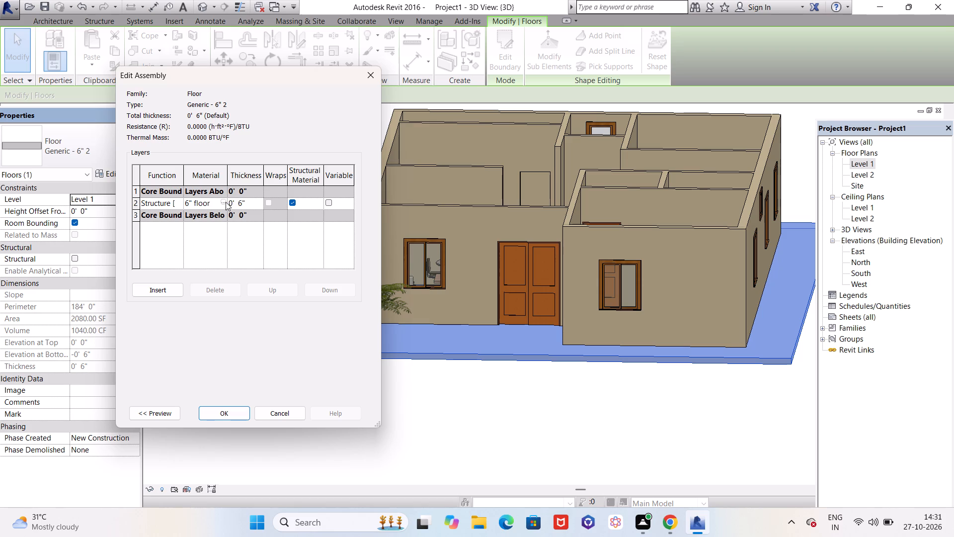
{"action": "left_click", "coordinate": [226, 202]}
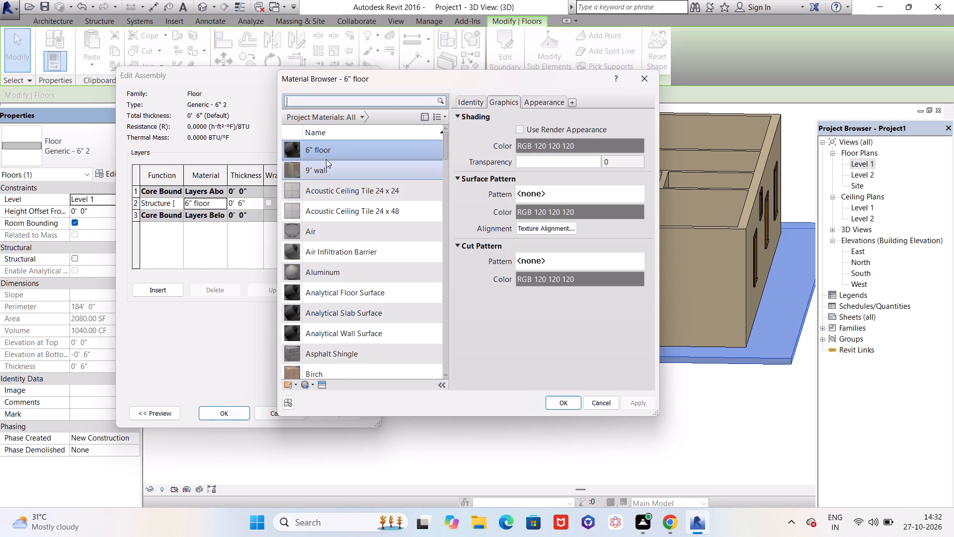
{"action": "left_click", "coordinate": [318, 386]}
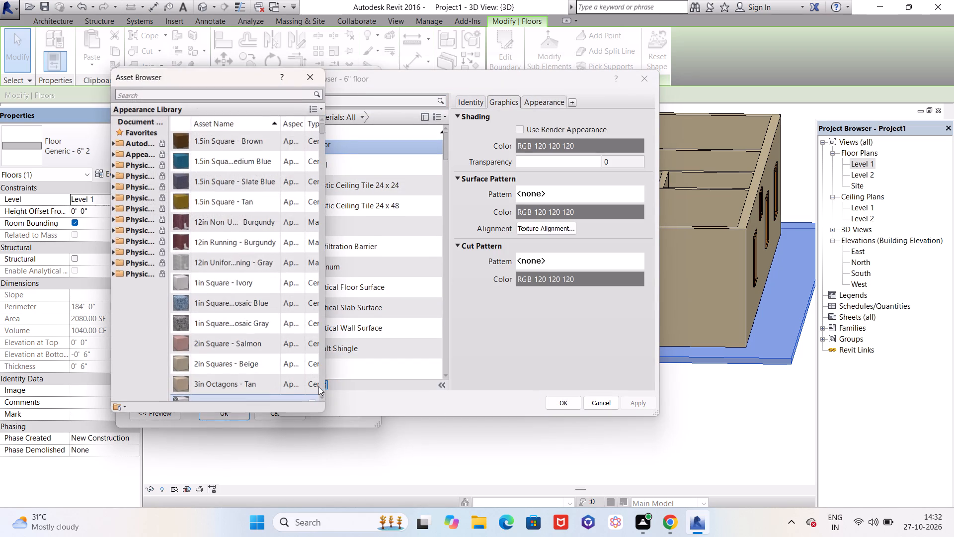
{"action": "left_click", "coordinate": [221, 95]}
{"action": "type", "text": "floor"}
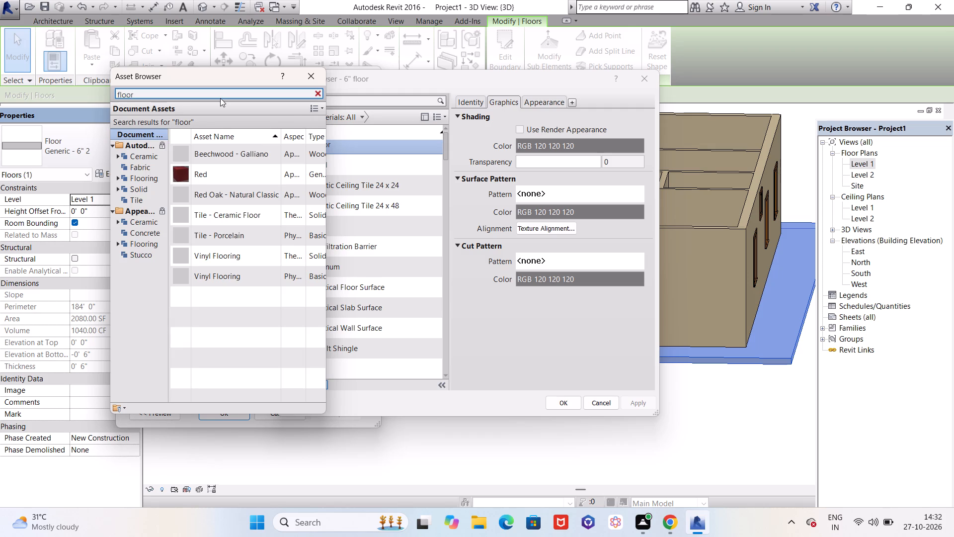
{"action": "left_click", "coordinate": [145, 247]}
{"action": "scroll", "coordinate": [218, 208], "scroll_direction": "down", "scroll_amount": 5}
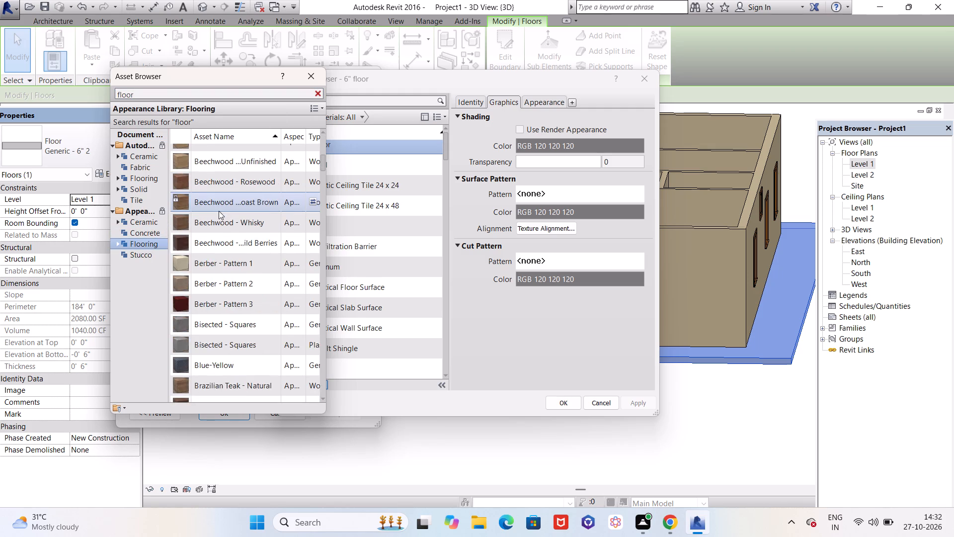
{"action": "scroll", "coordinate": [222, 205], "scroll_direction": "down", "scroll_amount": 19}
{"action": "scroll", "coordinate": [224, 225], "scroll_direction": "down", "scroll_amount": 3}
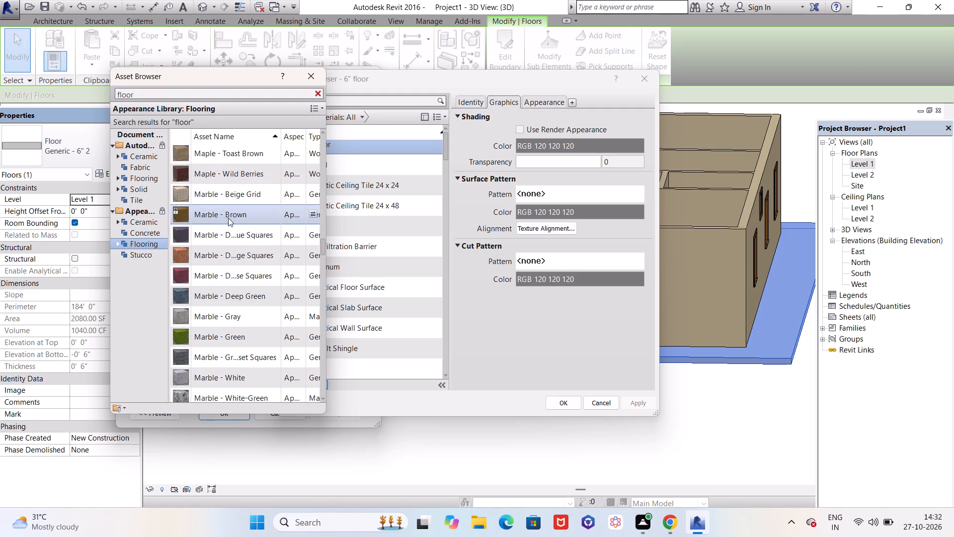
{"action": "left_click", "coordinate": [206, 312]}
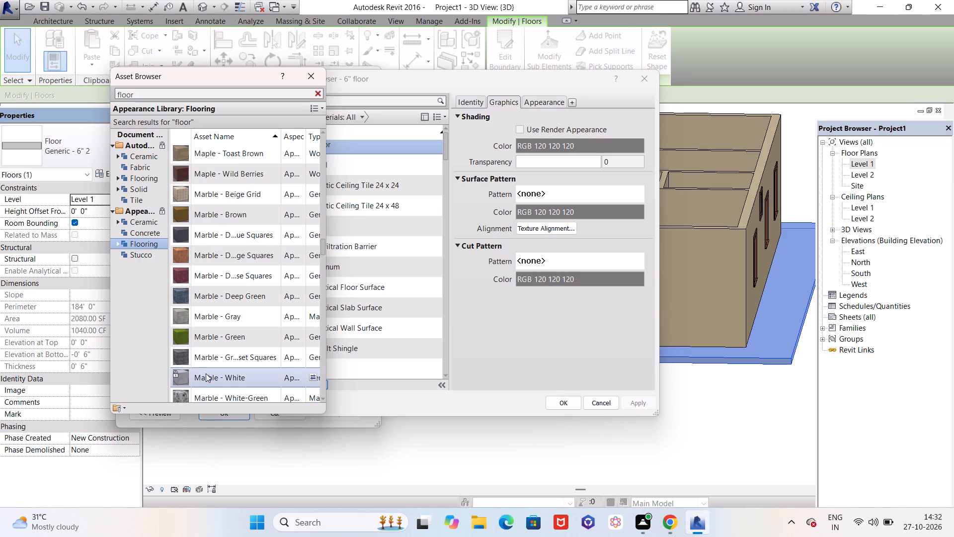
{"action": "left_click", "coordinate": [206, 374]}
{"action": "double_click", "coordinate": [206, 373]}
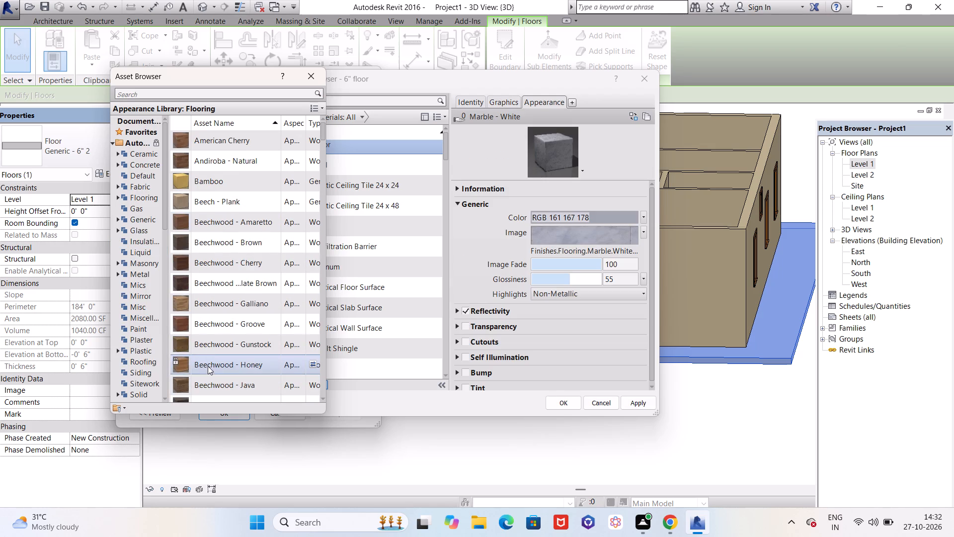
Open the Marble - White image texture for editing and examine its position, scale and repeat settings.
{"action": "left_click", "coordinate": [543, 234]}
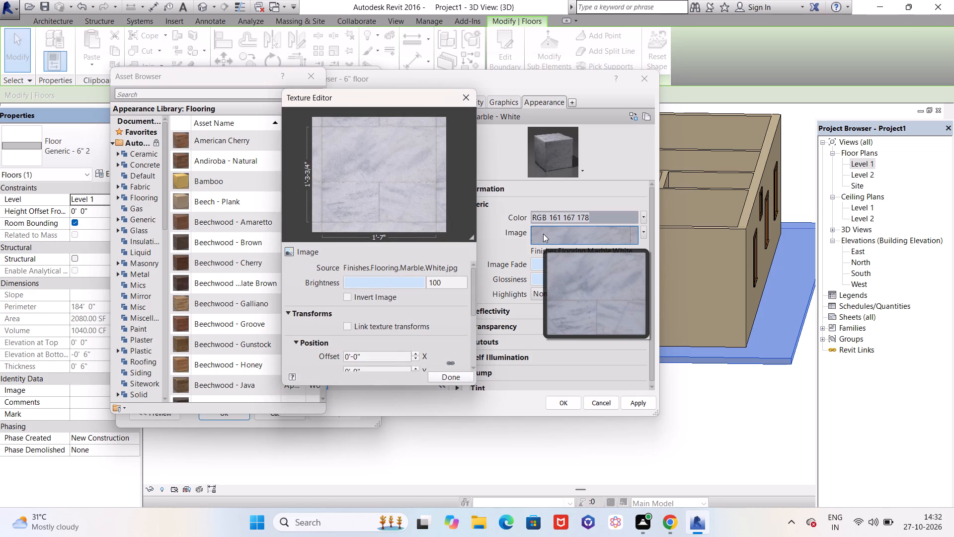
{"action": "scroll", "coordinate": [381, 204], "scroll_direction": "down", "scroll_amount": 1}
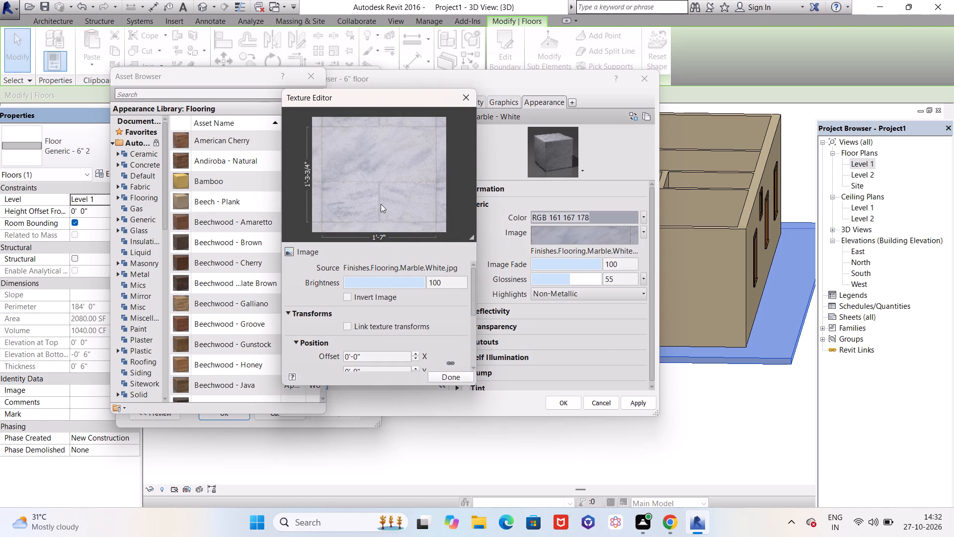
{"action": "scroll", "coordinate": [381, 204], "scroll_direction": "down", "scroll_amount": 3}
{"action": "scroll", "coordinate": [379, 348], "scroll_direction": "down", "scroll_amount": 3}
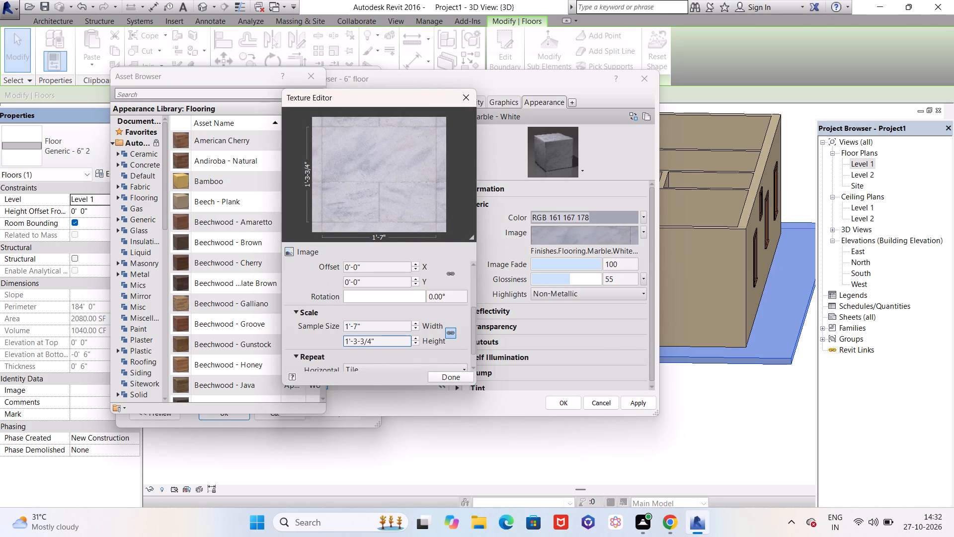
{"action": "scroll", "coordinate": [342, 324], "scroll_direction": "down", "scroll_amount": 3}
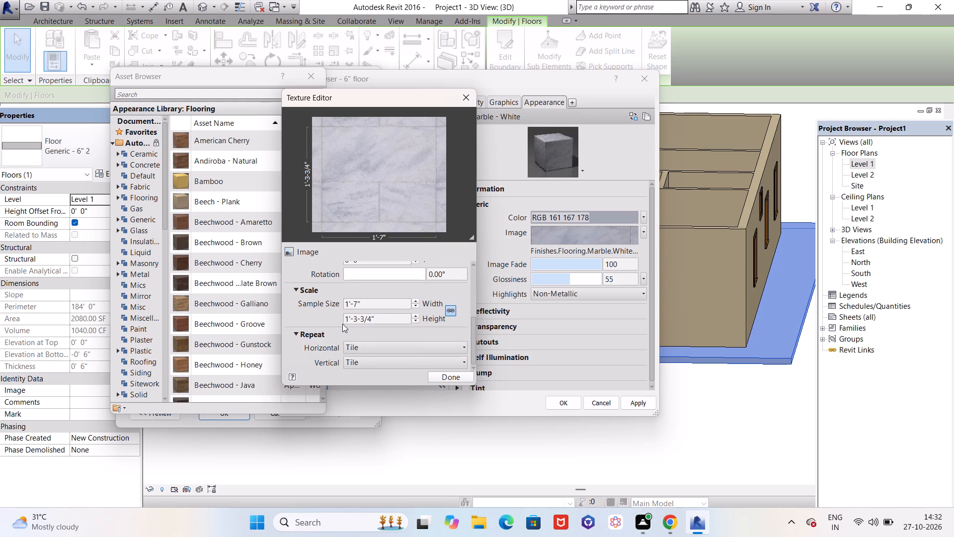
{"action": "scroll", "coordinate": [342, 324], "scroll_direction": "down", "scroll_amount": 1}
{"action": "scroll", "coordinate": [342, 324], "scroll_direction": "up", "scroll_amount": 4}
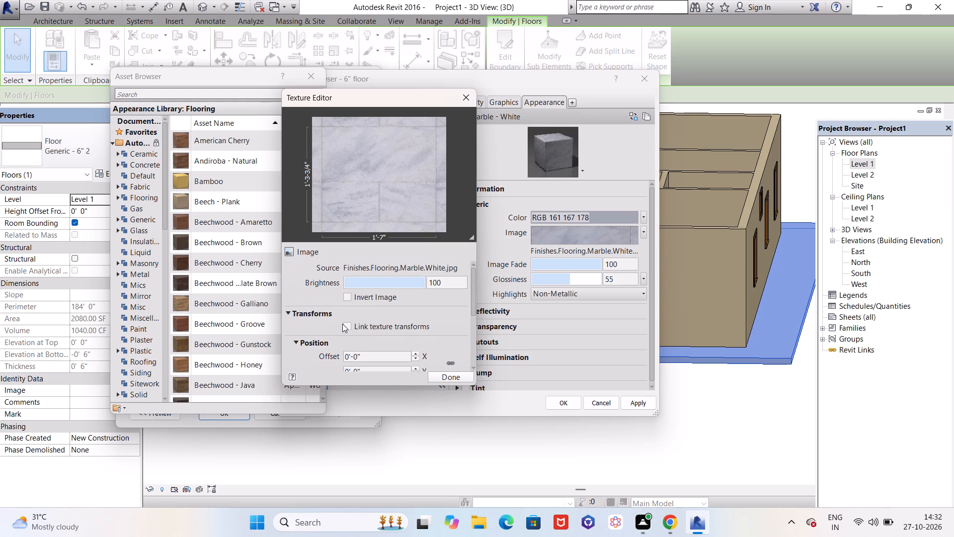
{"action": "scroll", "coordinate": [343, 323], "scroll_direction": "up", "scroll_amount": 3}
{"action": "scroll", "coordinate": [407, 319], "scroll_direction": "up", "scroll_amount": 3}
{"action": "scroll", "coordinate": [418, 317], "scroll_direction": "down", "scroll_amount": 1}
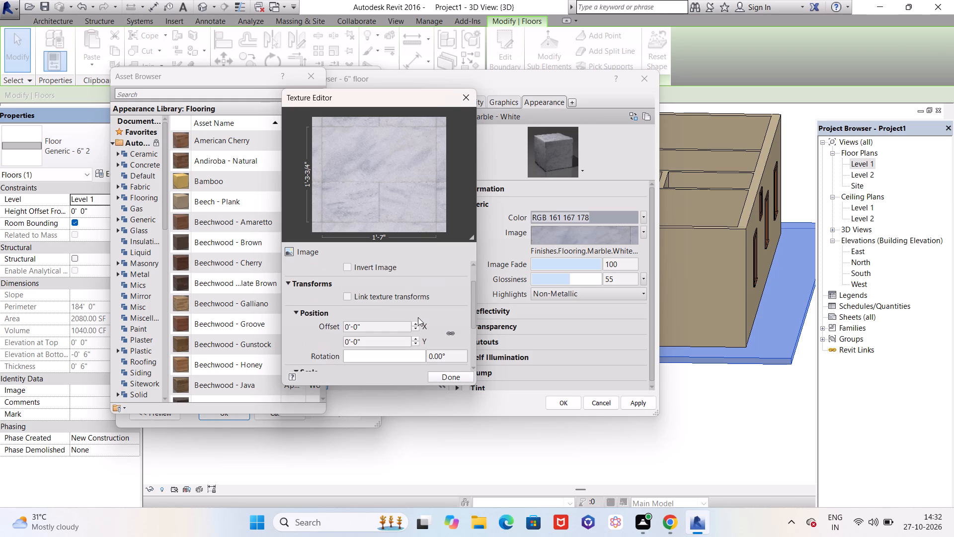
{"action": "scroll", "coordinate": [418, 317], "scroll_direction": "down", "scroll_amount": 3}
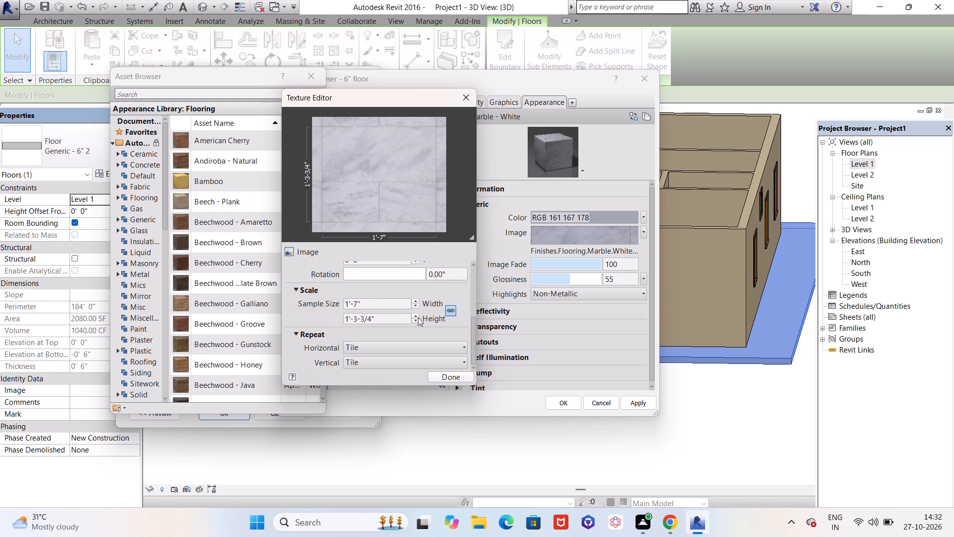
{"action": "scroll", "coordinate": [418, 317], "scroll_direction": "down", "scroll_amount": 10}
{"action": "scroll", "coordinate": [362, 317], "scroll_direction": "down", "scroll_amount": 4}
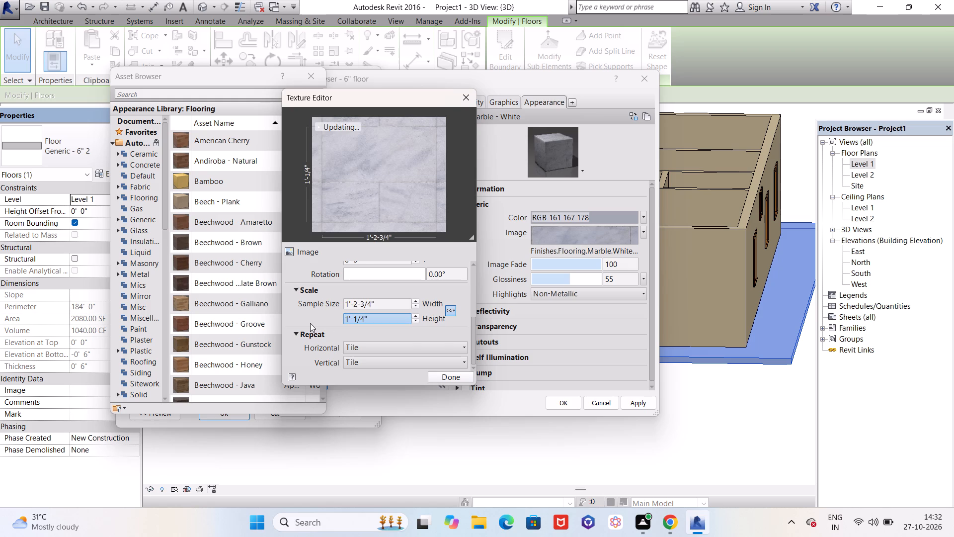
{"action": "scroll", "coordinate": [310, 323], "scroll_direction": "up", "scroll_amount": 5}
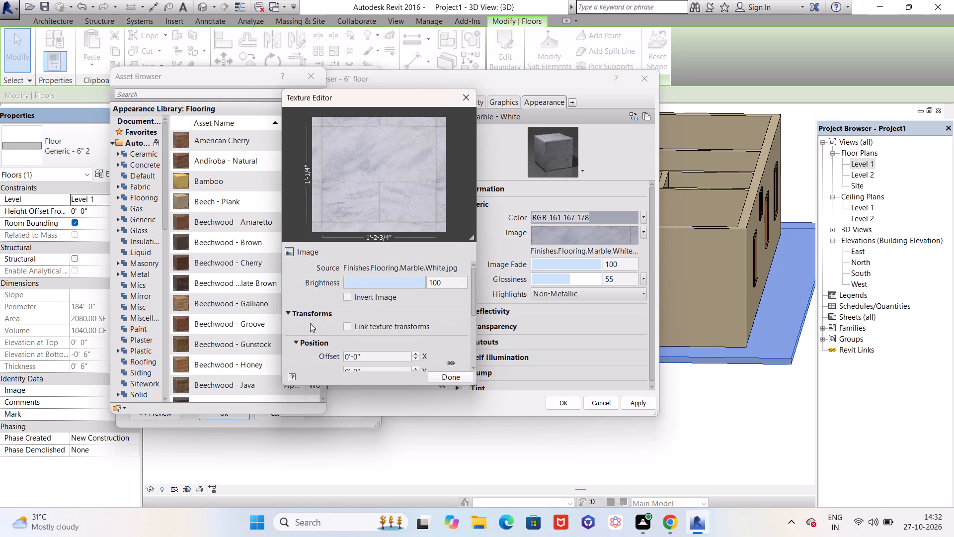
{"action": "scroll", "coordinate": [310, 323], "scroll_direction": "up", "scroll_amount": 8}
{"action": "scroll", "coordinate": [314, 319], "scroll_direction": "down", "scroll_amount": 9}
{"action": "scroll", "coordinate": [315, 319], "scroll_direction": "up", "scroll_amount": 1}
{"action": "scroll", "coordinate": [315, 319], "scroll_direction": "down", "scroll_amount": 5}
{"action": "scroll", "coordinate": [315, 319], "scroll_direction": "up", "scroll_amount": 14}
{"action": "scroll", "coordinate": [317, 308], "scroll_direction": "down", "scroll_amount": 6}
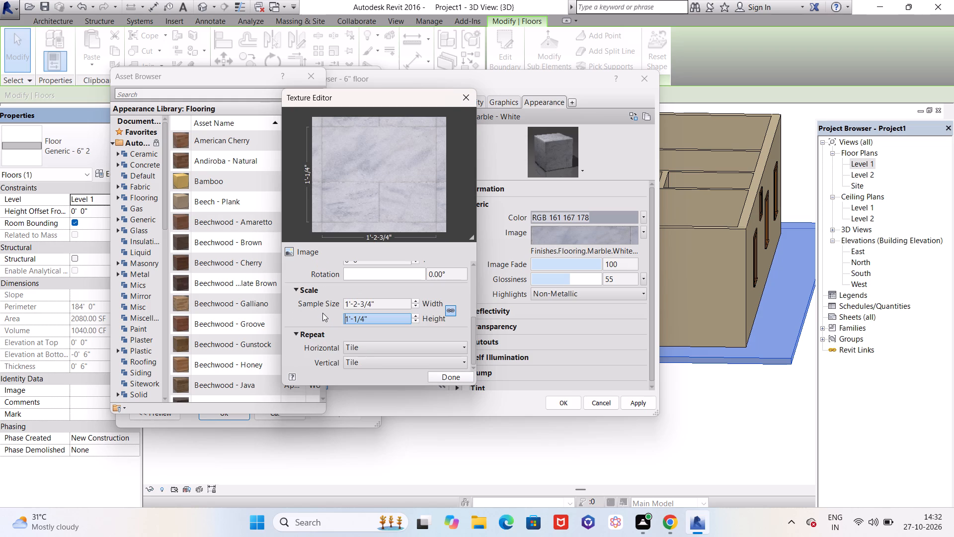
{"action": "scroll", "coordinate": [323, 312], "scroll_direction": "down", "scroll_amount": 7}
{"action": "left_click", "coordinate": [295, 335]}
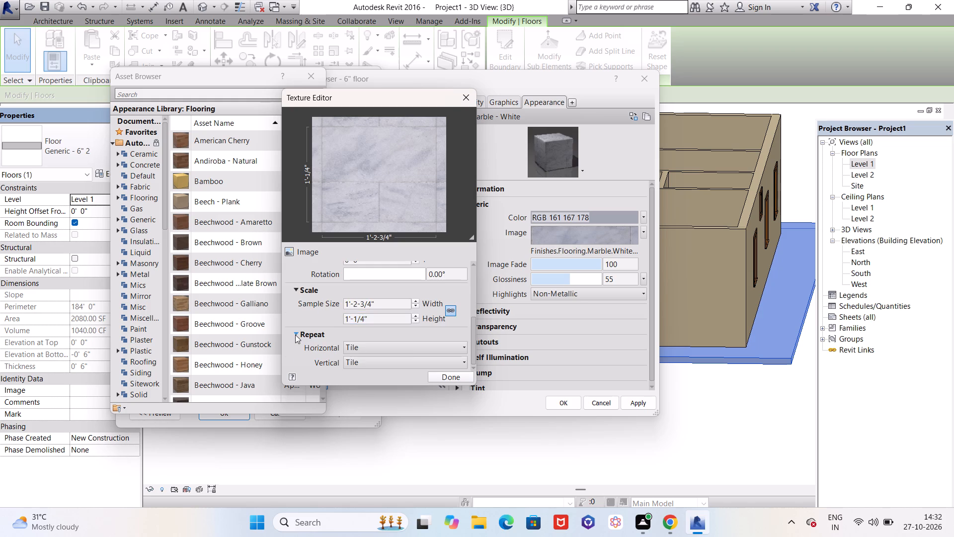
{"action": "scroll", "coordinate": [334, 330], "scroll_direction": "down", "scroll_amount": 6}
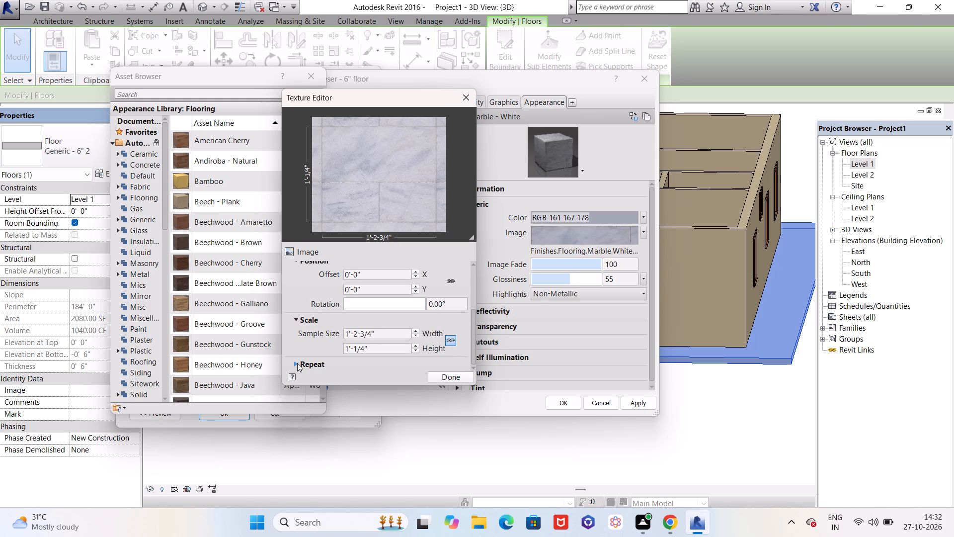
{"action": "left_click", "coordinate": [297, 363]}
{"action": "scroll", "coordinate": [317, 340], "scroll_direction": "down", "scroll_amount": 6}
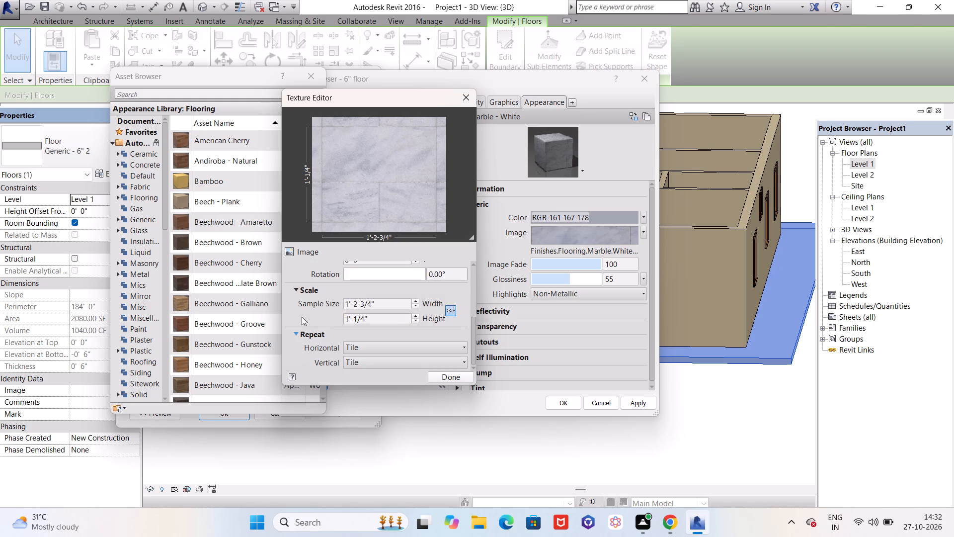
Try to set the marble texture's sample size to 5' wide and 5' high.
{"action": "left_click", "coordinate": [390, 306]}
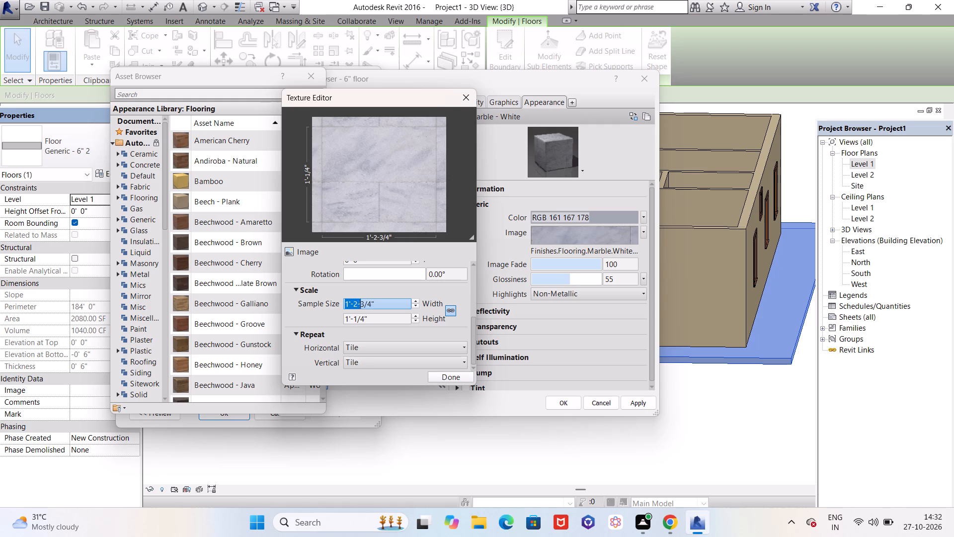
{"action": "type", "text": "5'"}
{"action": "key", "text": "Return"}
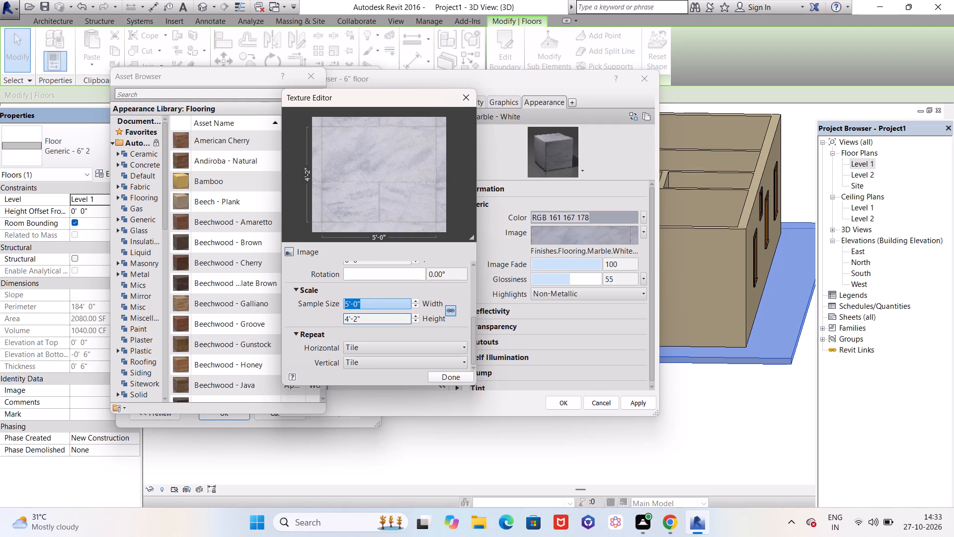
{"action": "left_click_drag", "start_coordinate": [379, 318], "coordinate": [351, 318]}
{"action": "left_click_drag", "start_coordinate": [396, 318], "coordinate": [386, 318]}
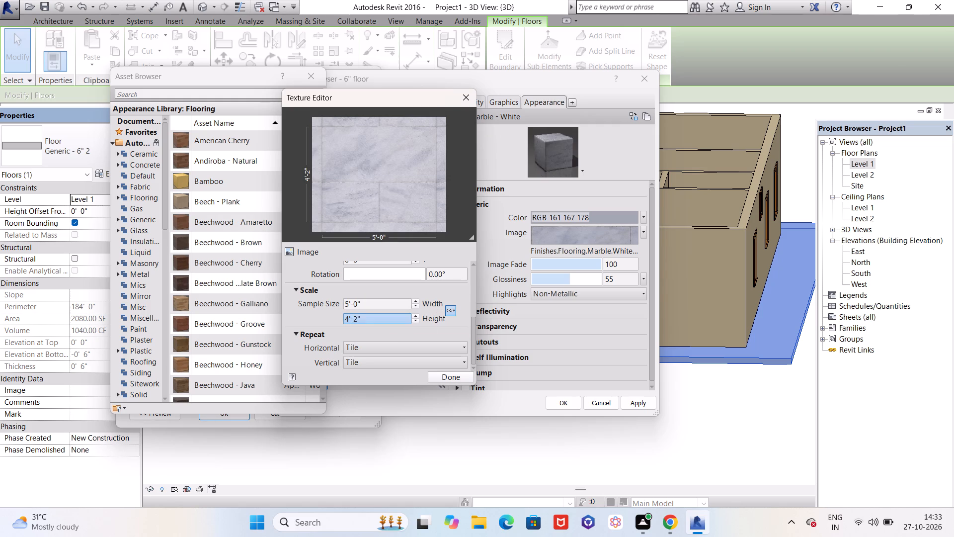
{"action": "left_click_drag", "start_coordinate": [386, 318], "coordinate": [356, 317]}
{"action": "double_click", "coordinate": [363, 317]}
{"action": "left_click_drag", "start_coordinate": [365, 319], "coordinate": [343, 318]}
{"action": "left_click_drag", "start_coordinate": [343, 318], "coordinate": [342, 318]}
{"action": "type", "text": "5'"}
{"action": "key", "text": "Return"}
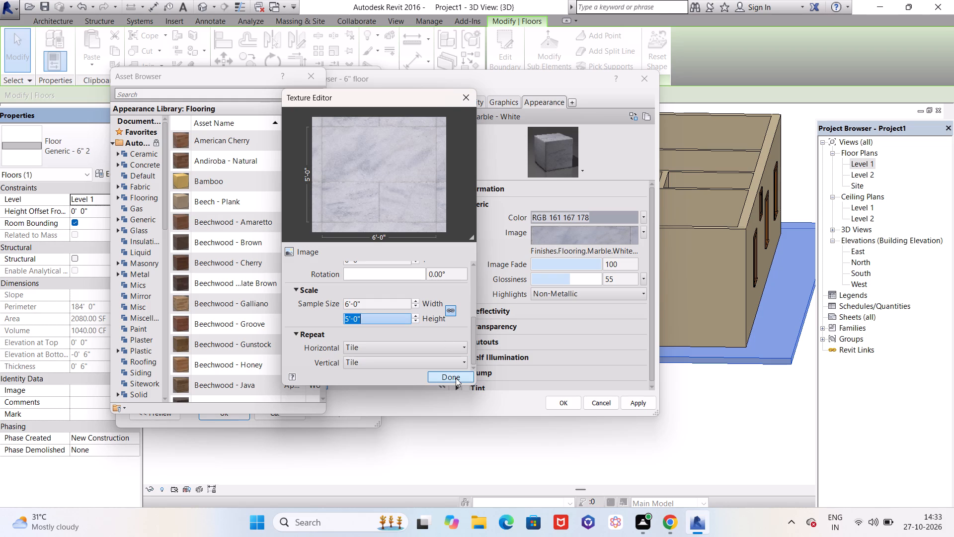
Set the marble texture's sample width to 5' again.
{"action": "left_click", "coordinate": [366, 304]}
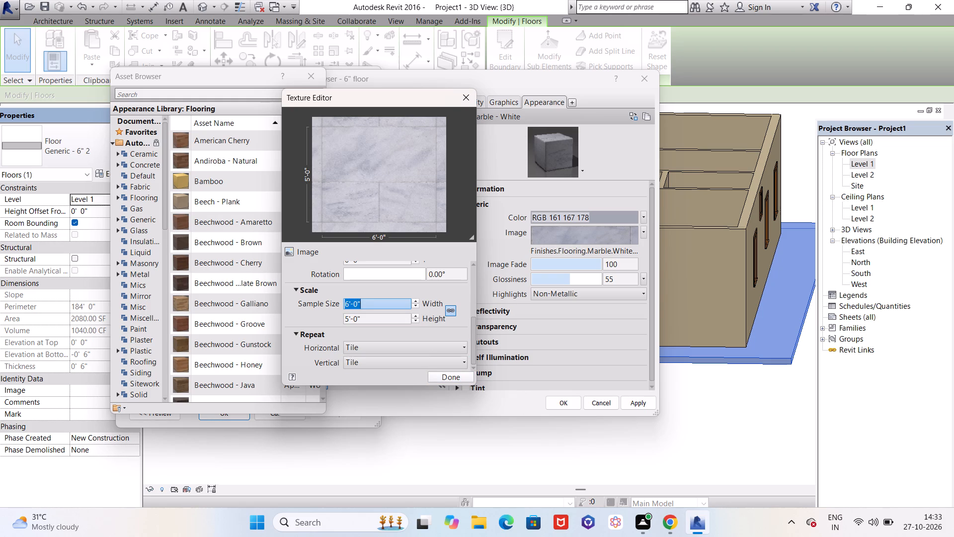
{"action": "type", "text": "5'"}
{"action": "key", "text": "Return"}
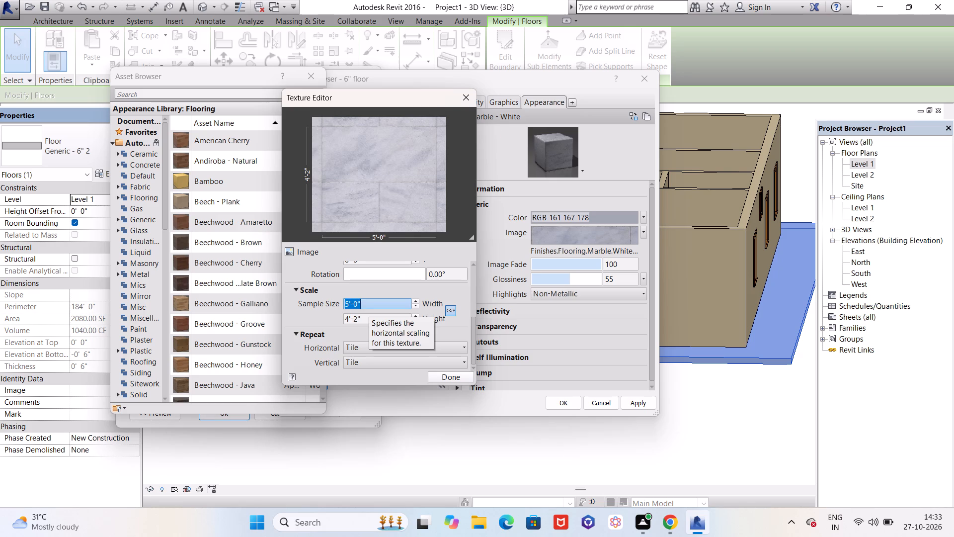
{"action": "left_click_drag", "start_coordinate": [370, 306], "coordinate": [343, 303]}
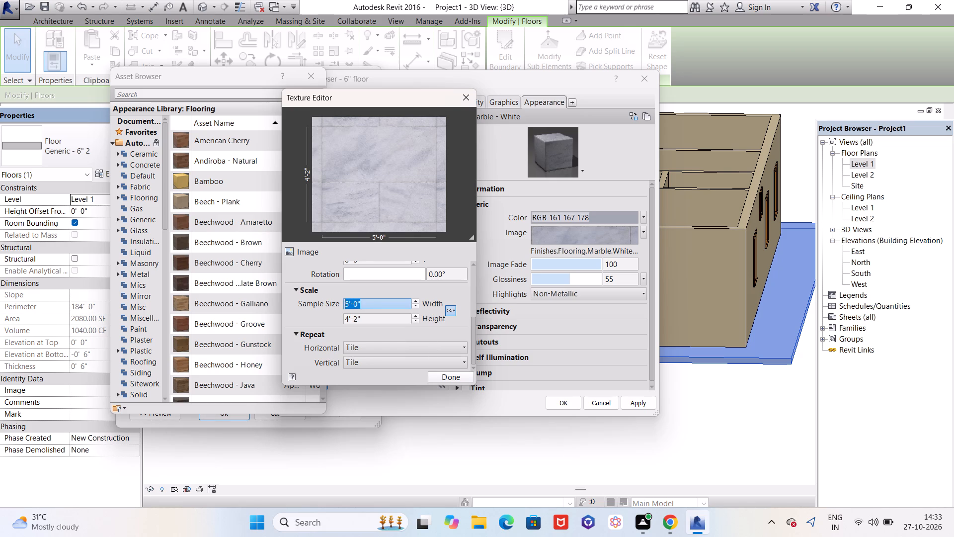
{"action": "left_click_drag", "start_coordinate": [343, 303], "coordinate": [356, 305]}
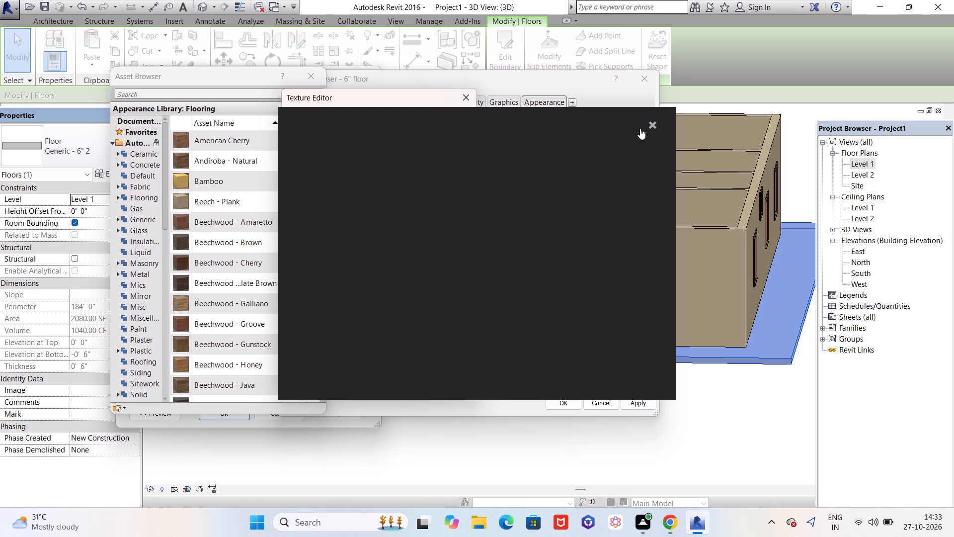
Dismiss the Autodesk notification card and set the marble texture's sample height to 5'.
{"action": "left_click", "coordinate": [646, 125]}
{"action": "left_click", "coordinate": [649, 125]}
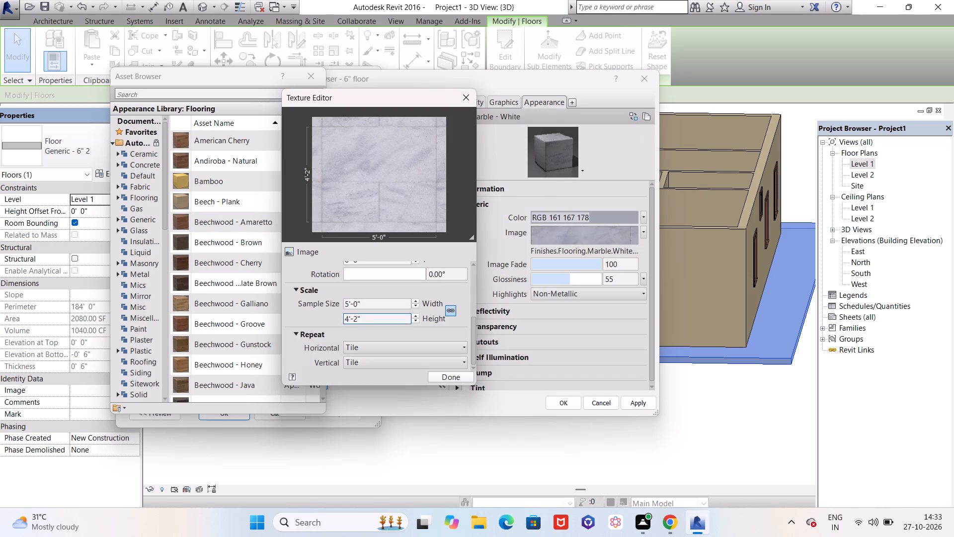
{"action": "left_click_drag", "start_coordinate": [377, 317], "coordinate": [351, 317]}
{"action": "left_click_drag", "start_coordinate": [370, 317], "coordinate": [343, 317]}
{"action": "type", "text": "5'"}
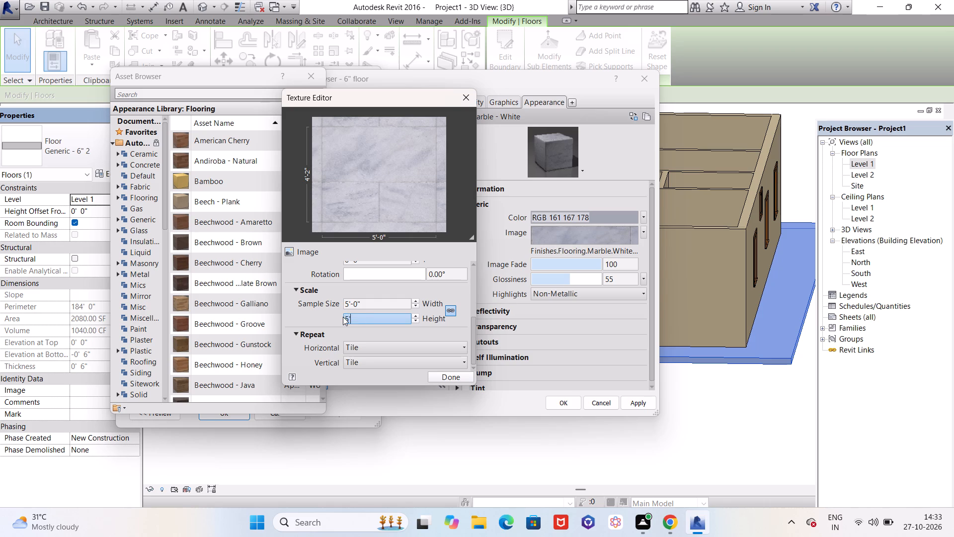
{"action": "key", "text": "Return"}
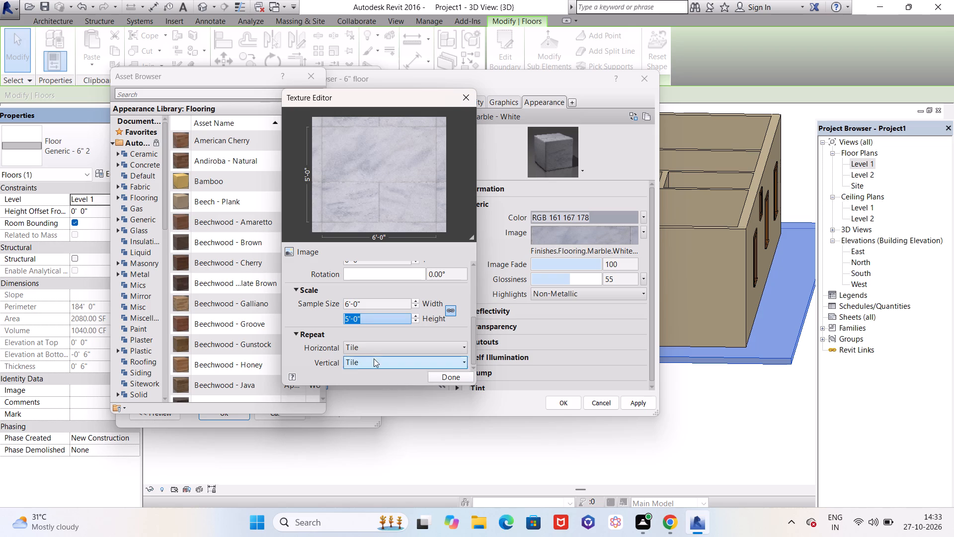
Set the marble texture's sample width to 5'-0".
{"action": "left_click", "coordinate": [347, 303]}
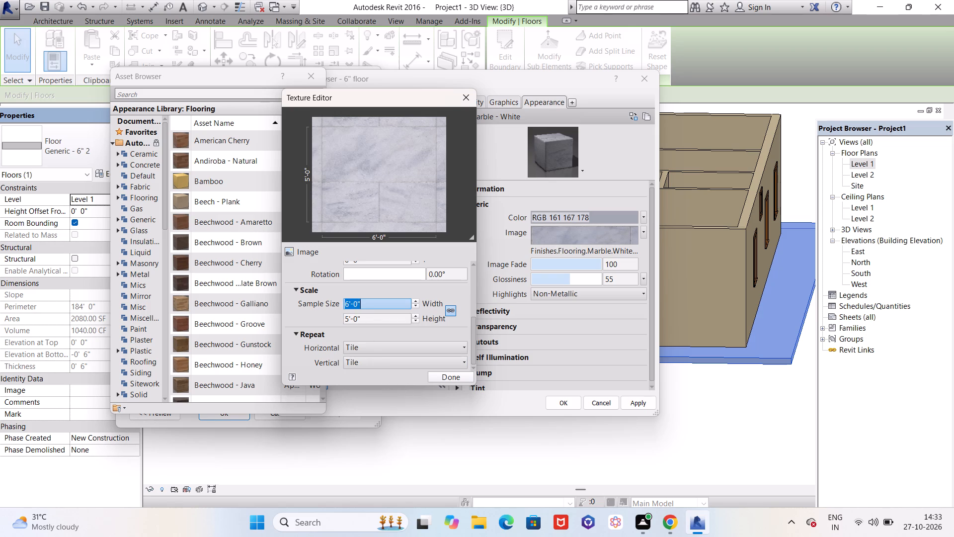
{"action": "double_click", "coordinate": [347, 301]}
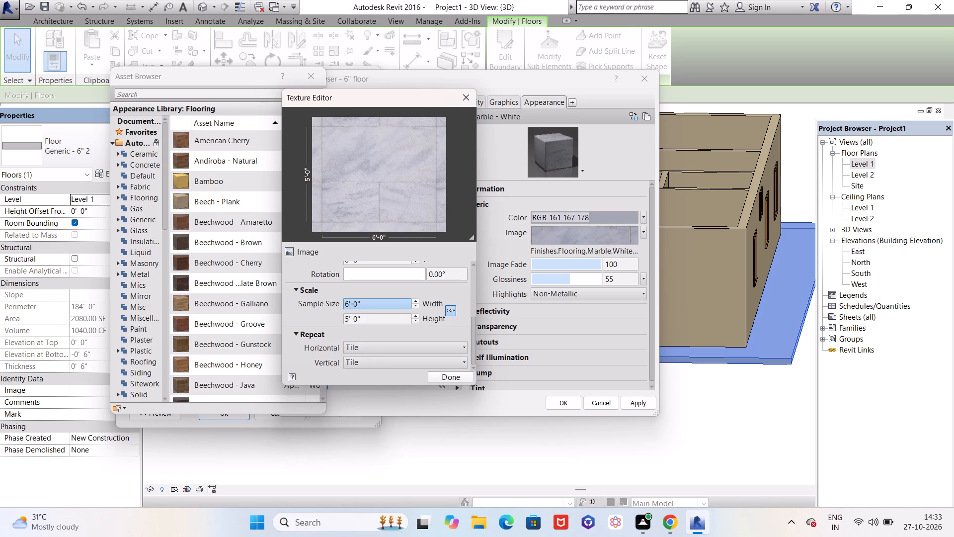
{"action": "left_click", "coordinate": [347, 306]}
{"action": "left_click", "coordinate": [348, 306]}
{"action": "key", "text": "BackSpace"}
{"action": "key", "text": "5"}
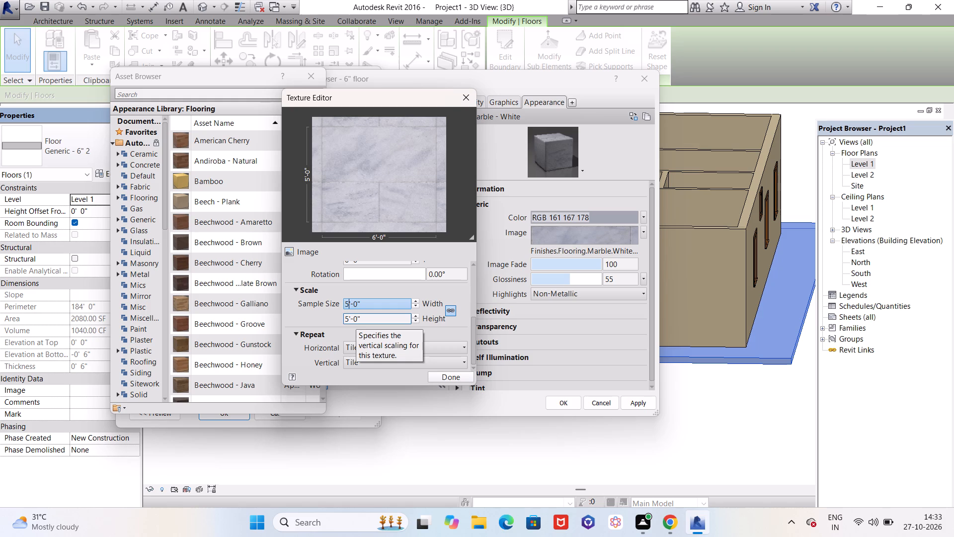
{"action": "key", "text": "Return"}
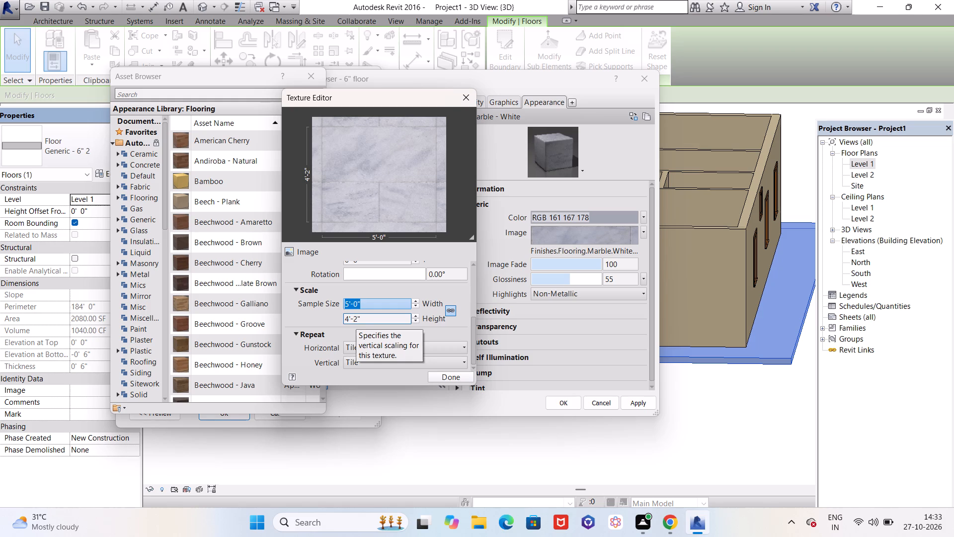
Set the marble texture's sample height to 5'-2" with the proportions linked, and finish the texture edit.
{"action": "left_click", "coordinate": [348, 319]}
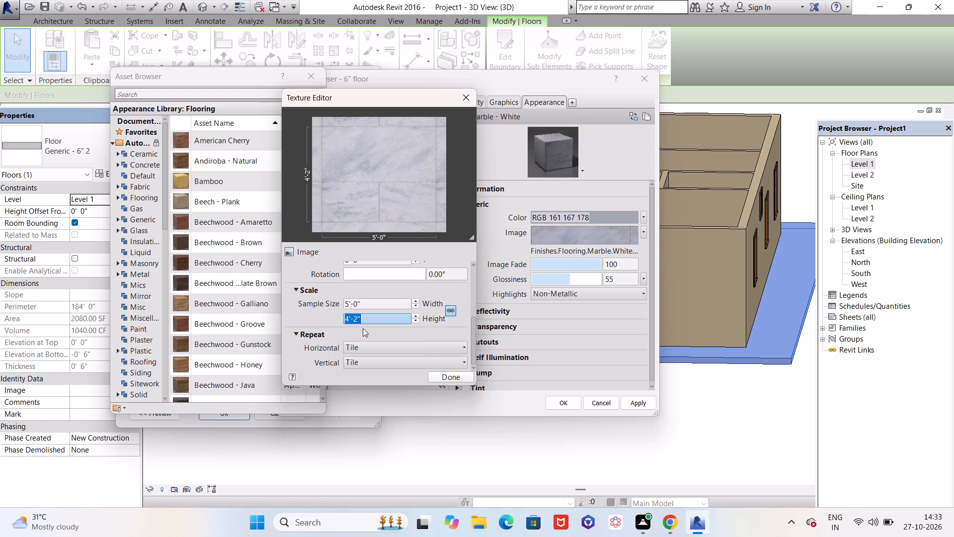
{"action": "left_click", "coordinate": [347, 316]}
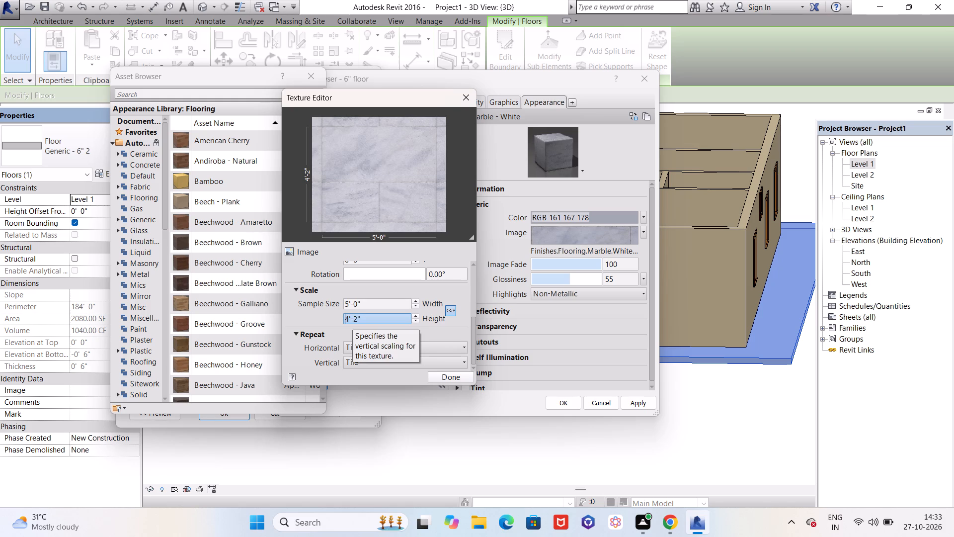
{"action": "key", "text": "Right"}
{"action": "key", "text": "BackSpace"}
{"action": "key", "text": "5"}
{"action": "key", "text": "Return"}
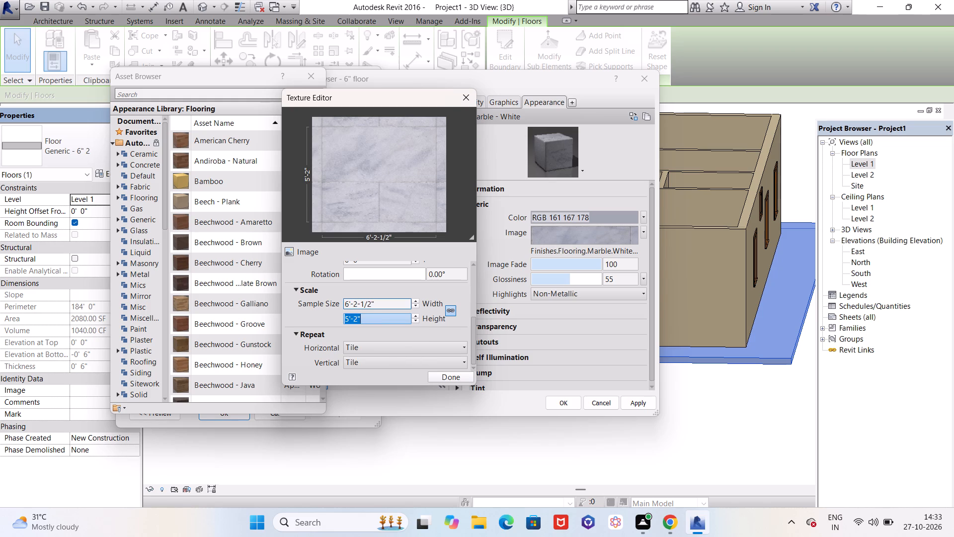
{"action": "left_click", "coordinate": [446, 380]}
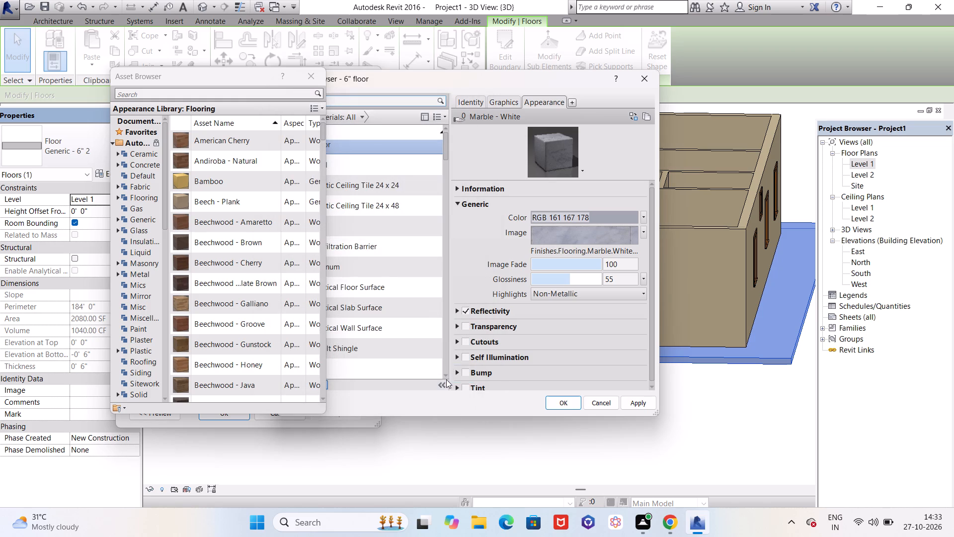
Apply the marble appearance to the 6" floor material, accept the Generic - 6" 2 floor type changes, and deselect the slab.
{"action": "left_click", "coordinate": [646, 405]}
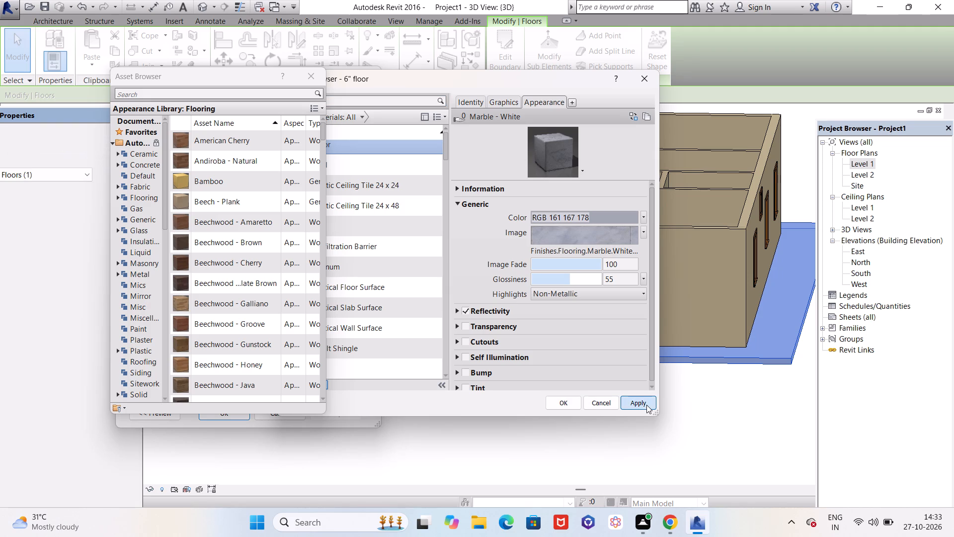
{"action": "left_click", "coordinate": [560, 405]}
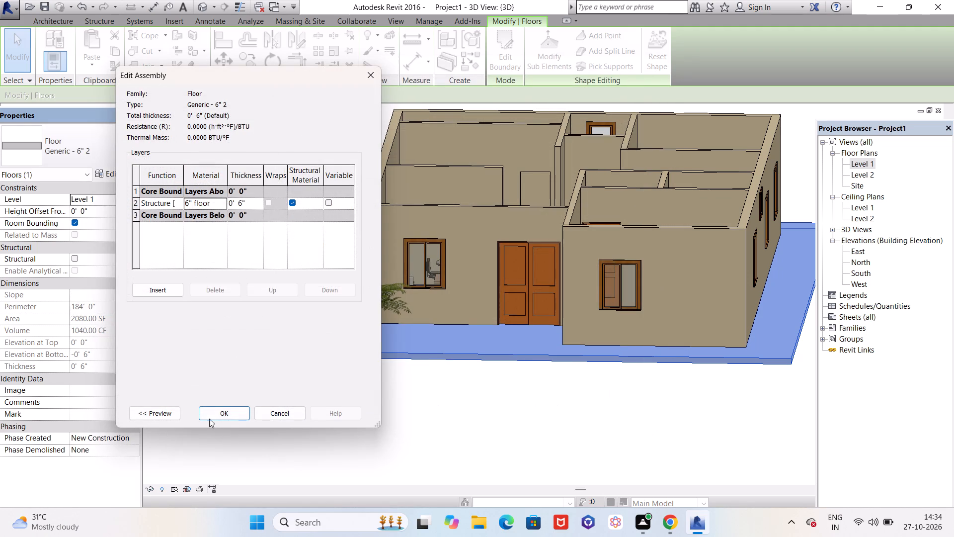
{"action": "left_click", "coordinate": [220, 408]}
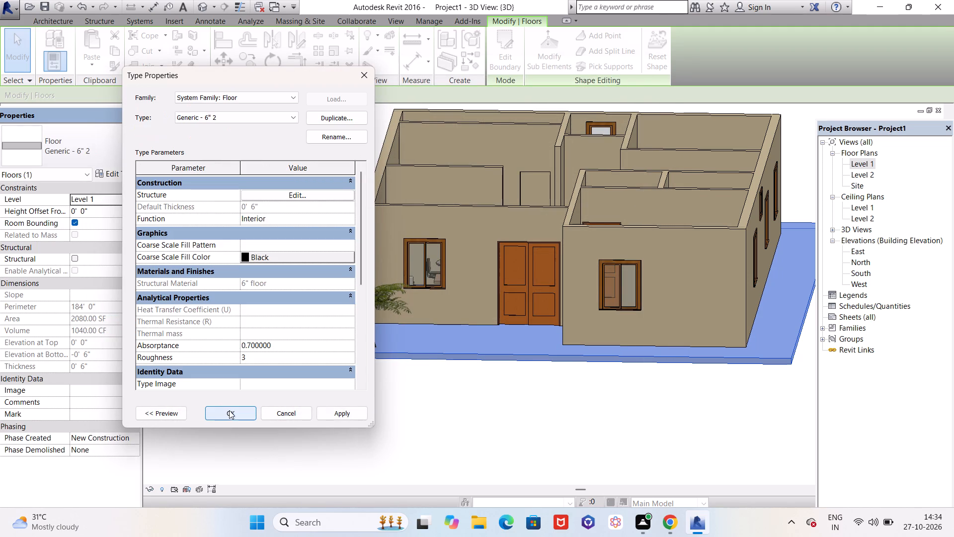
{"action": "left_click", "coordinate": [354, 414]}
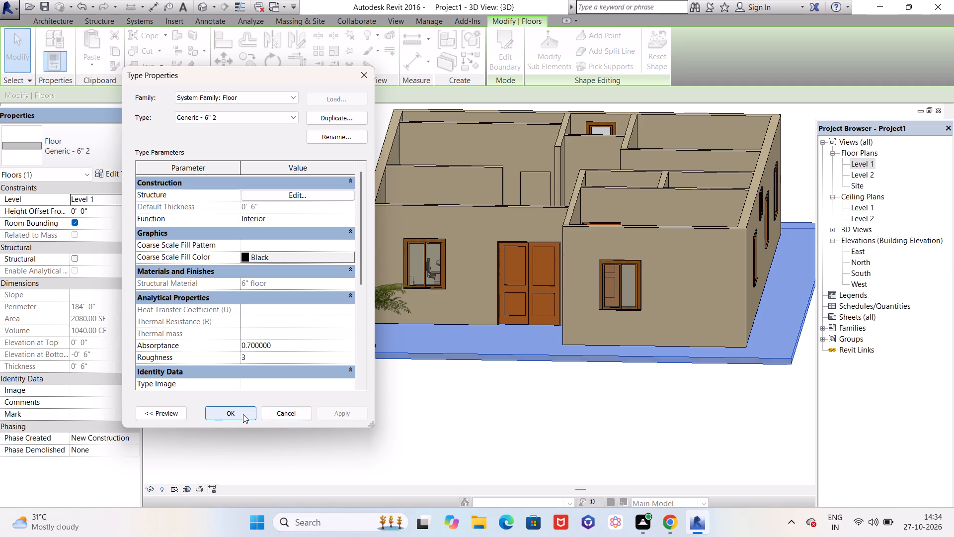
{"action": "left_click", "coordinate": [243, 414]}
{"action": "left_click", "coordinate": [244, 410]}
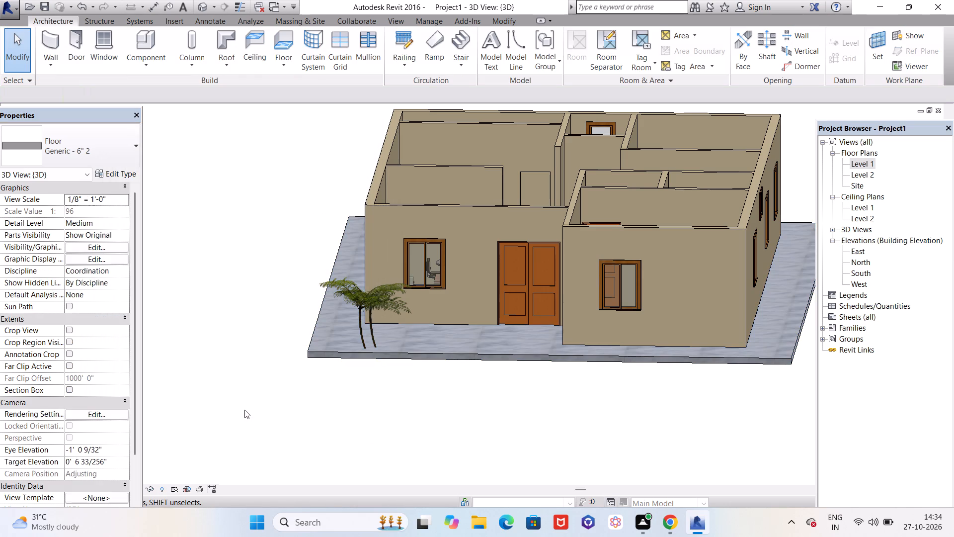
Examine the marble tiling on the floor slab around the house entrance, corners and palm in the 3D view.
{"action": "scroll", "coordinate": [774, 352], "scroll_direction": "up", "scroll_amount": 5}
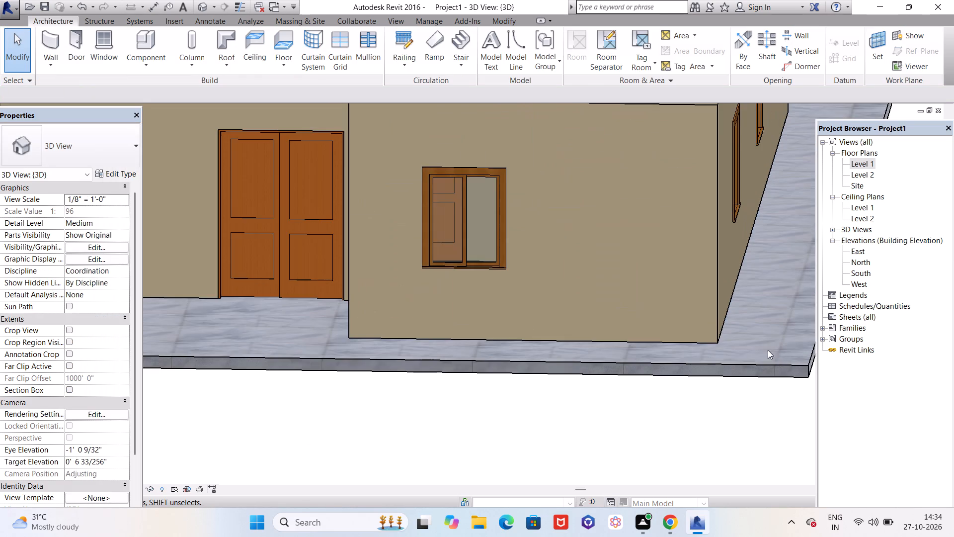
{"action": "scroll", "coordinate": [399, 415], "scroll_direction": "down", "scroll_amount": 5}
{"action": "middle_click_drag", "start_coordinate": [519, 413], "coordinate": [462, 422], "text": "shift"}
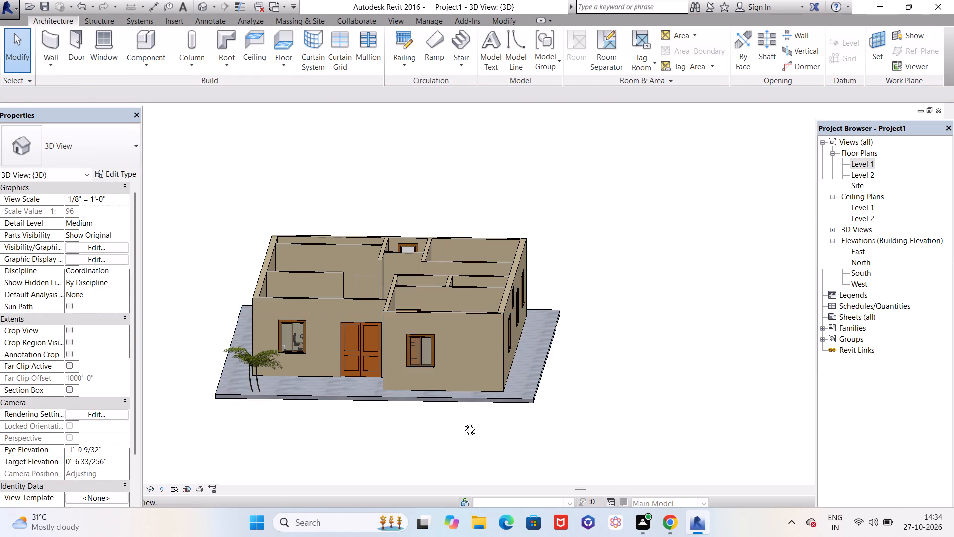
{"action": "middle_click_drag", "start_coordinate": [462, 422], "coordinate": [572, 448], "text": "shift"}
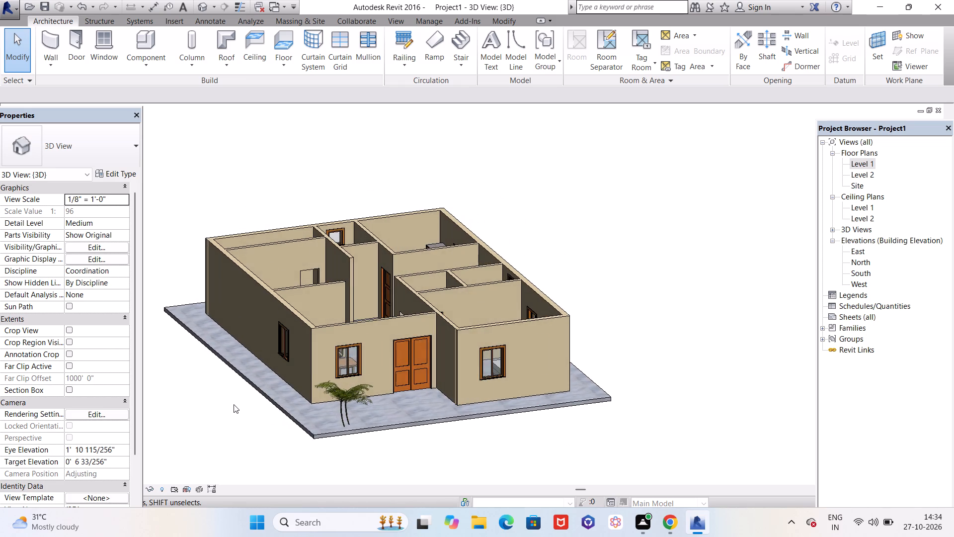
{"action": "scroll", "coordinate": [234, 404], "scroll_direction": "up", "scroll_amount": 6}
{"action": "scroll", "coordinate": [400, 424], "scroll_direction": "up", "scroll_amount": 11}
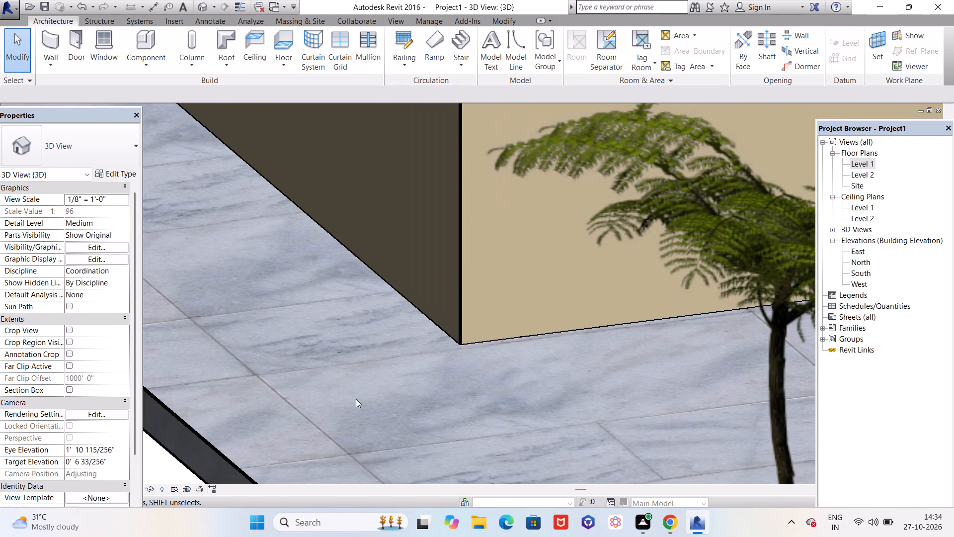
{"action": "scroll", "coordinate": [262, 367], "scroll_direction": "down", "scroll_amount": 9}
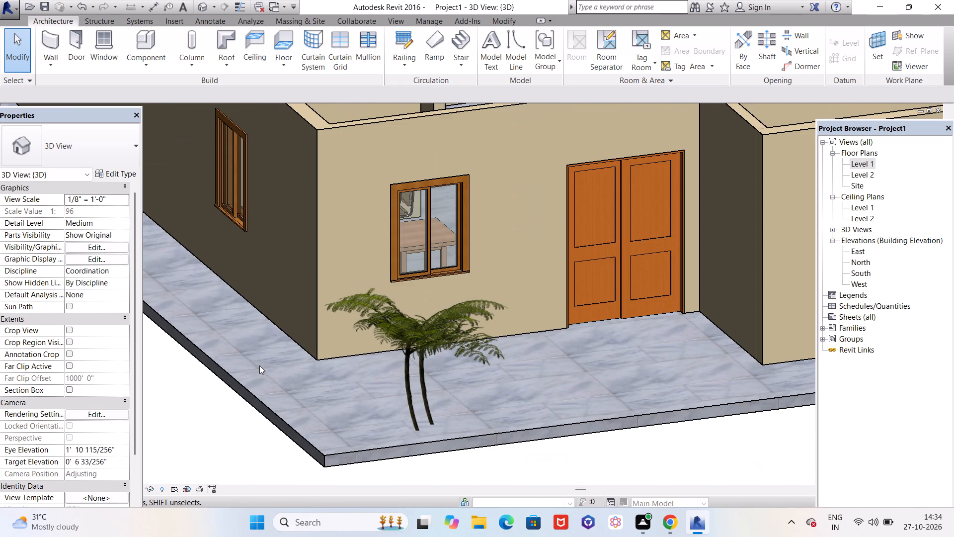
{"action": "scroll", "coordinate": [457, 370], "scroll_direction": "down", "scroll_amount": 3}
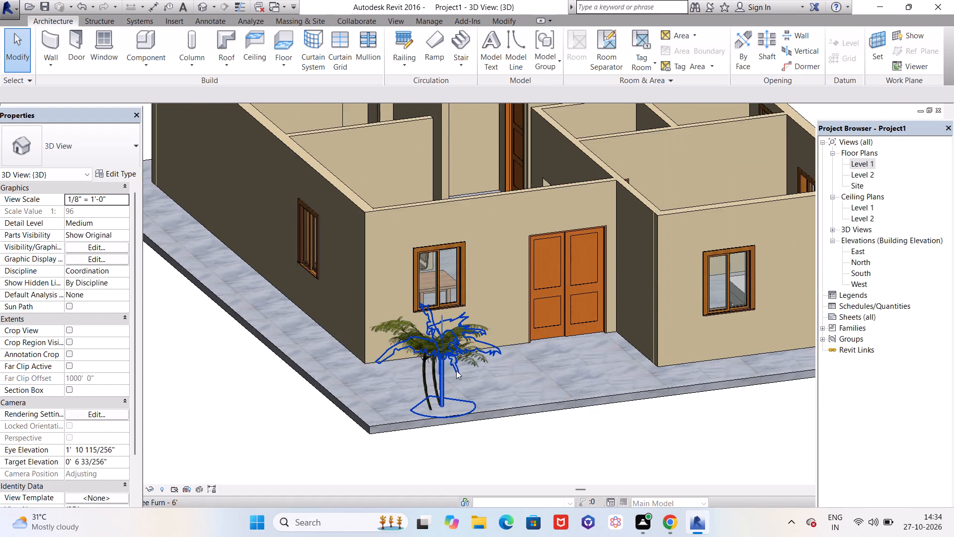
{"action": "scroll", "coordinate": [449, 376], "scroll_direction": "down", "scroll_amount": 2}
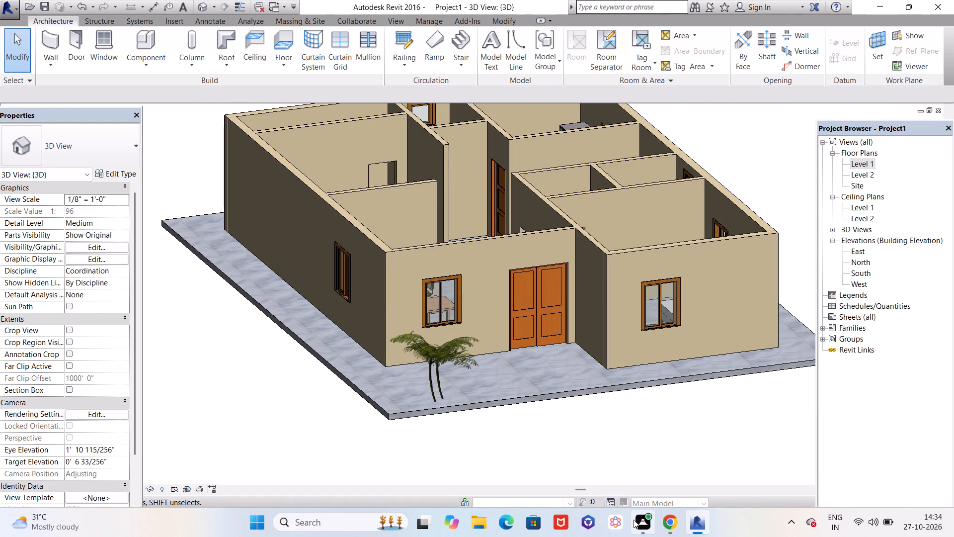
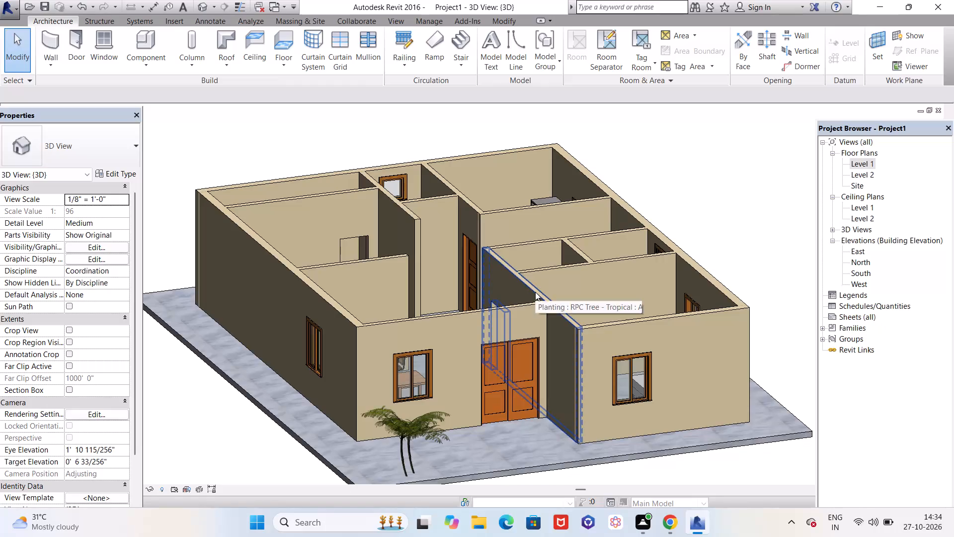
Examine the furnished rooms, marble floor and front entrance of the house from above and from the front in 3D.
{"action": "scroll", "coordinate": [535, 292], "scroll_direction": "up", "scroll_amount": 3}
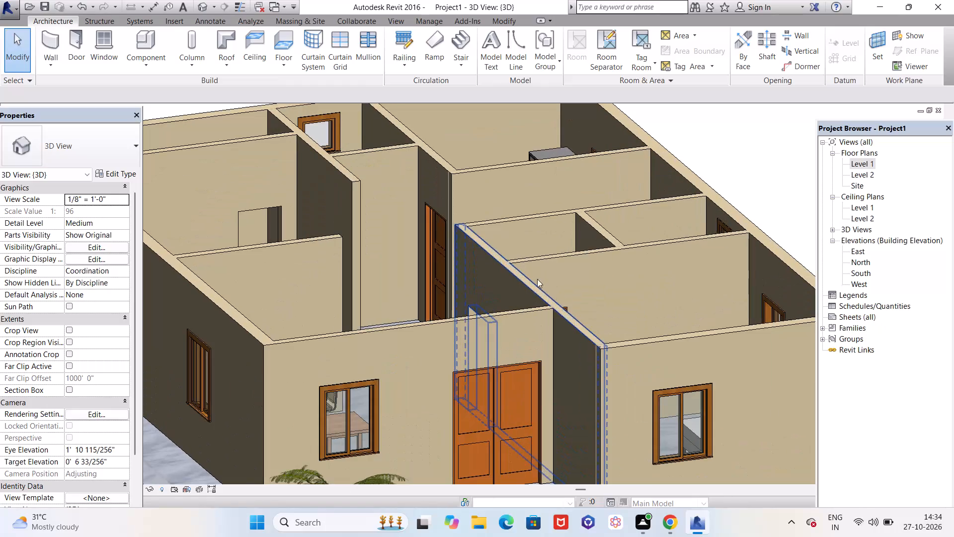
{"action": "scroll", "coordinate": [532, 237], "scroll_direction": "down", "scroll_amount": 4}
{"action": "middle_click_drag", "start_coordinate": [515, 219], "coordinate": [476, 369], "text": "shift"}
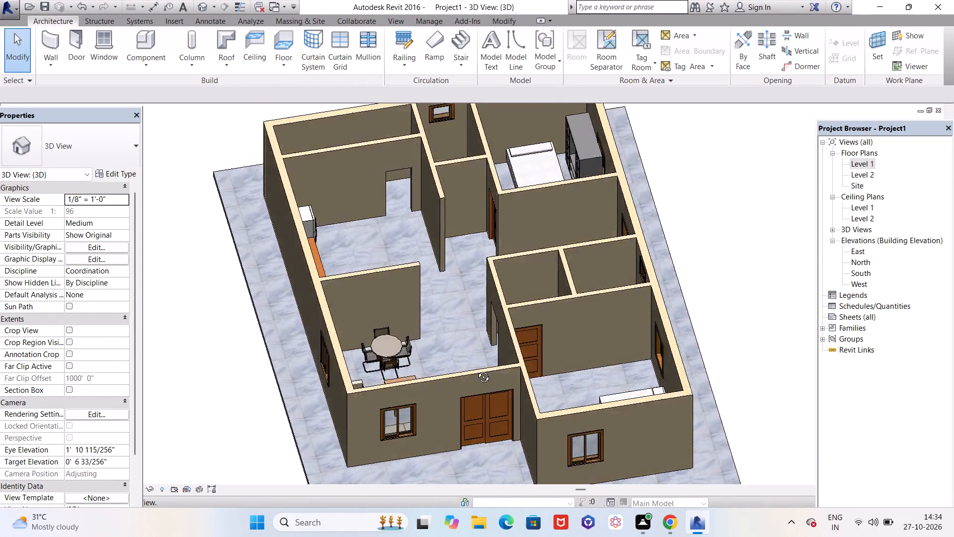
{"action": "middle_click_drag", "start_coordinate": [476, 369], "coordinate": [539, 351], "text": "shift"}
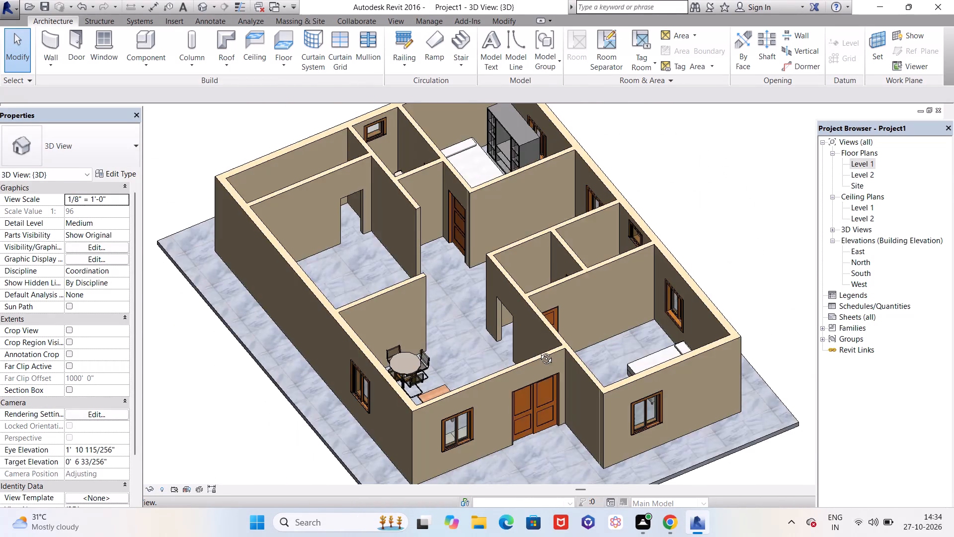
{"action": "middle_click_drag", "start_coordinate": [539, 351], "coordinate": [535, 239], "text": "shift"}
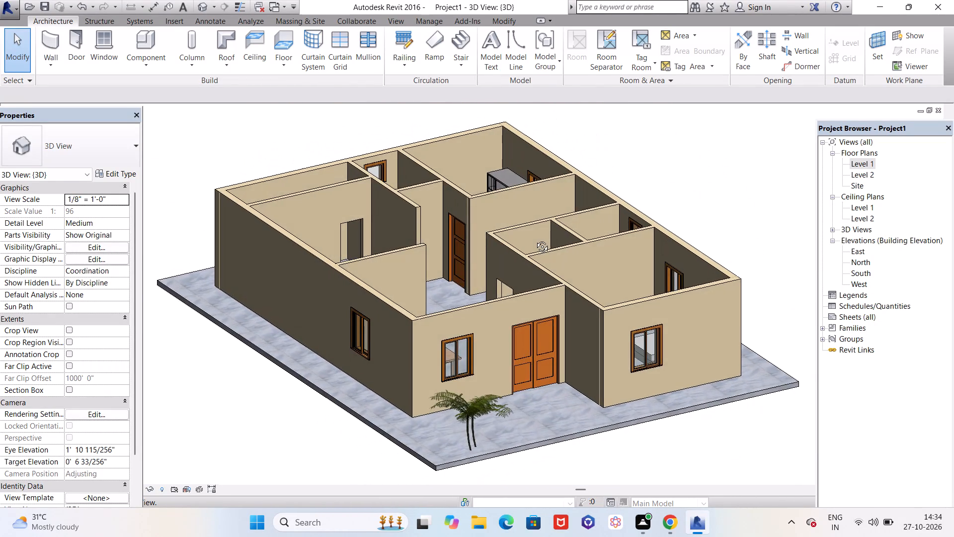
{"action": "middle_click_drag", "start_coordinate": [535, 239], "coordinate": [523, 206], "text": "shift"}
{"action": "scroll", "coordinate": [516, 266], "scroll_direction": "up", "scroll_amount": 3}
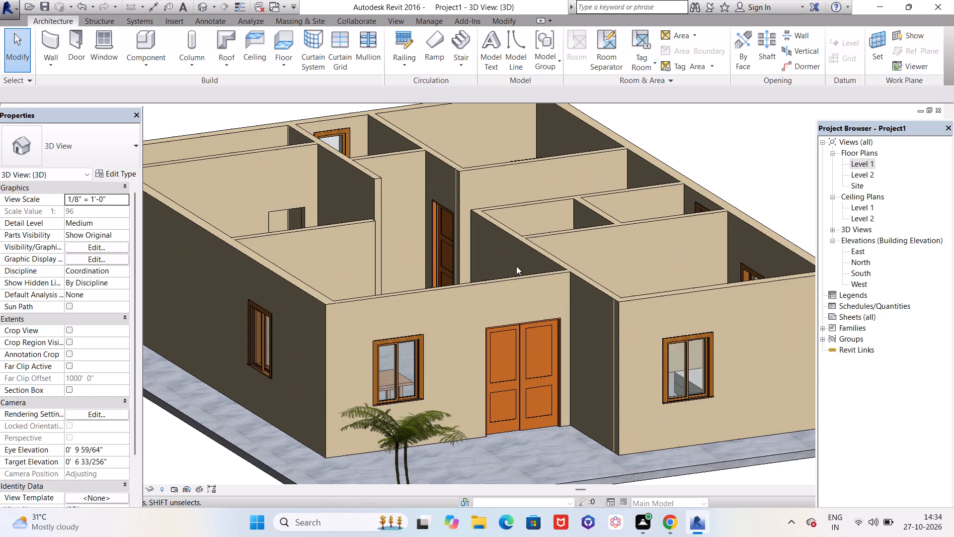
{"action": "scroll", "coordinate": [516, 266], "scroll_direction": "down", "scroll_amount": 3}
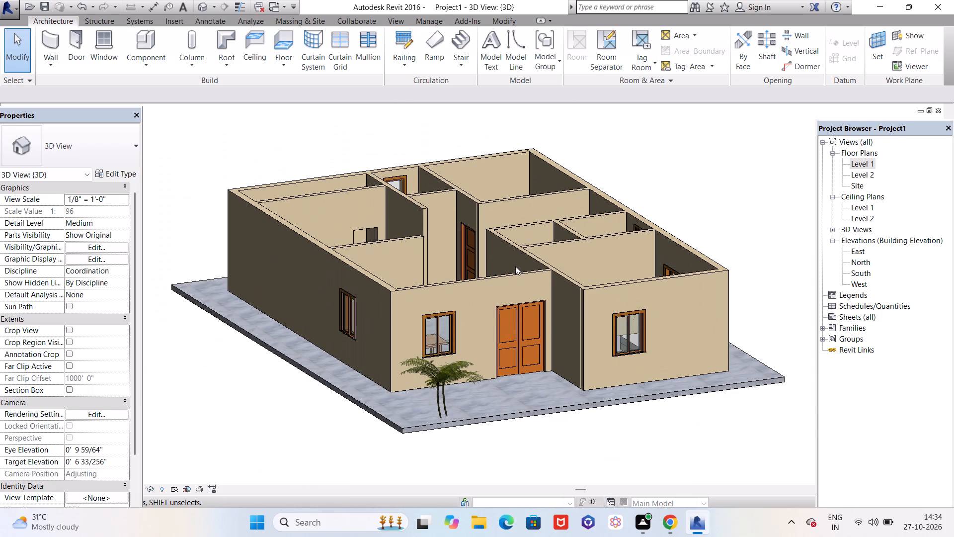
Check the Level 1 floor plan and return to the default 3D view.
{"action": "double_click", "coordinate": [864, 160]}
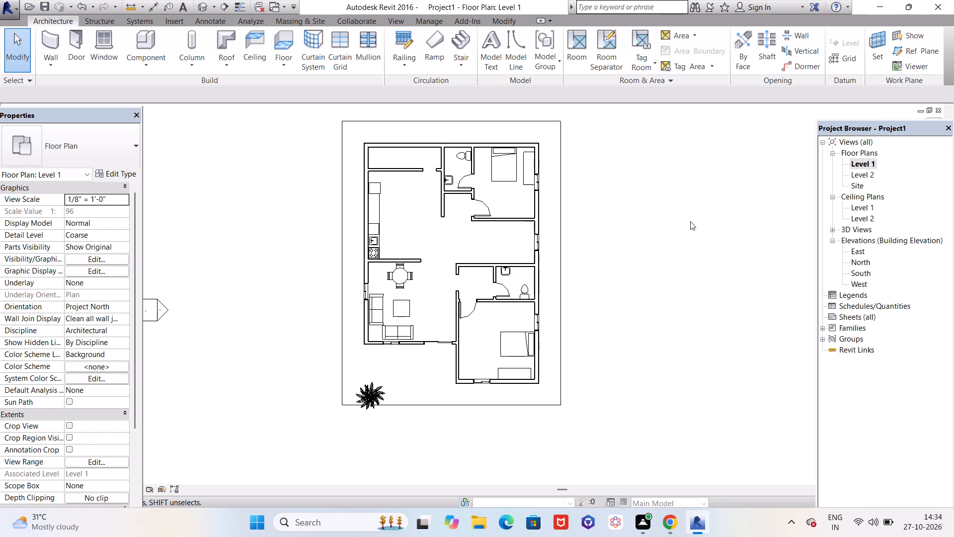
{"action": "double_click", "coordinate": [199, 6]}
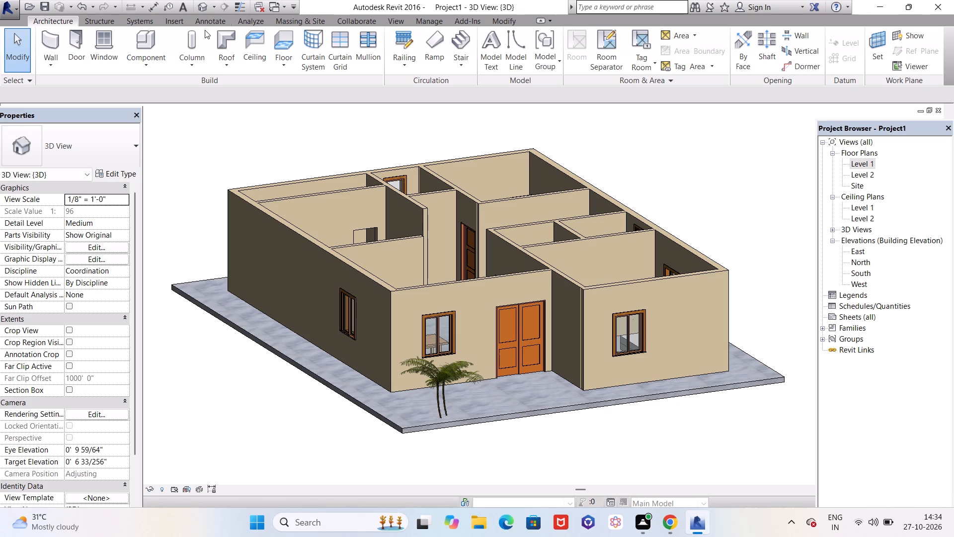
Capture a rectangular screenshot of the whole house and slab in the 3D view, and dismiss the capture notification and overlay.
{"action": "key", "text": "Print"}
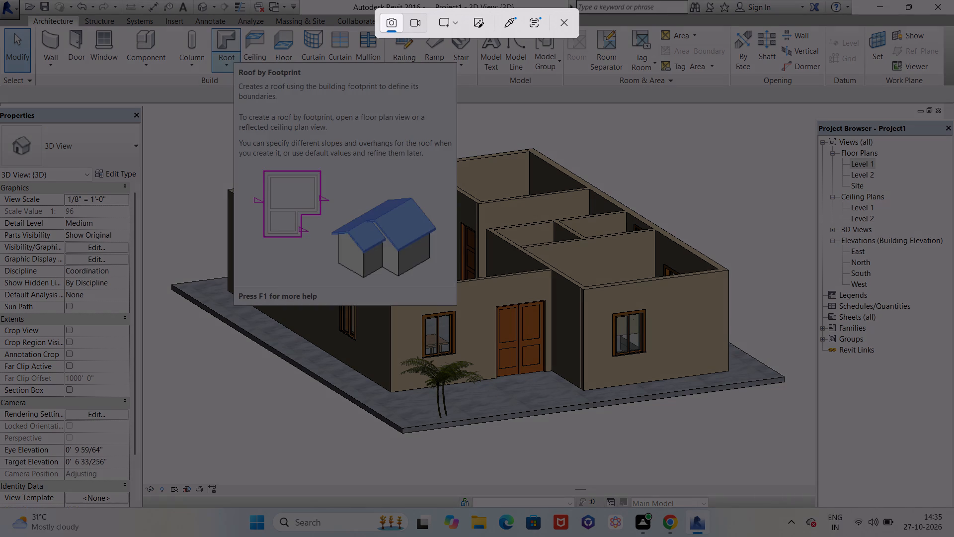
{"action": "key", "text": "Escape"}
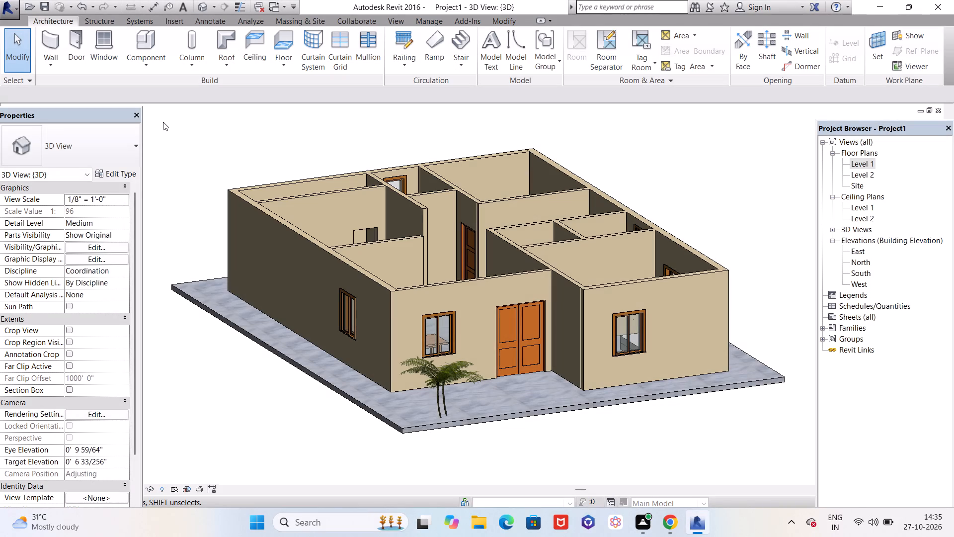
{"action": "key", "text": "Print"}
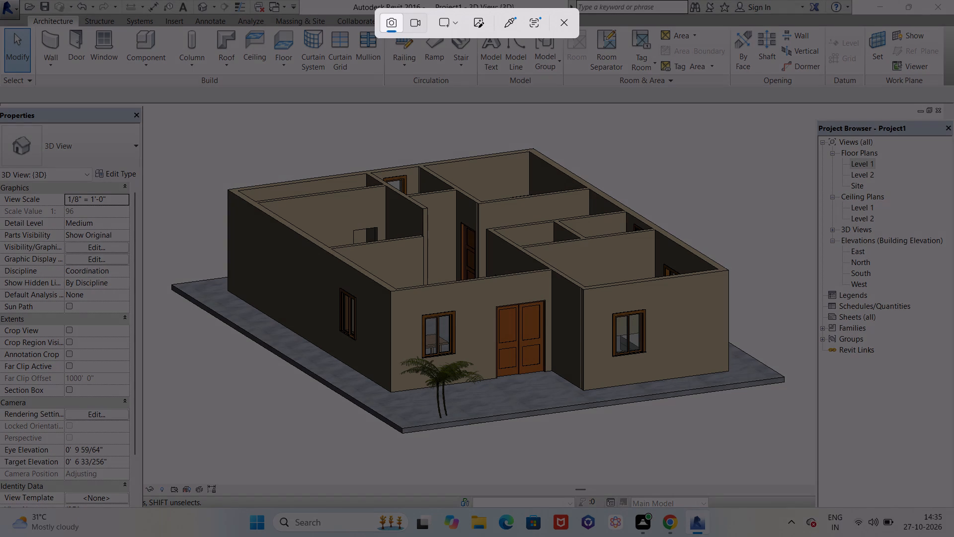
{"action": "left_click_drag", "start_coordinate": [155, 117], "coordinate": [792, 464]}
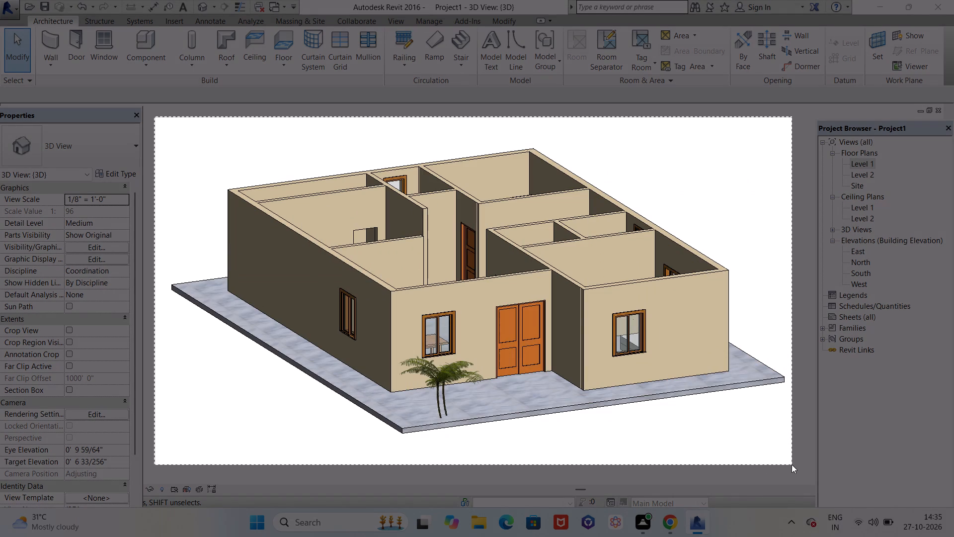
{"action": "left_click_drag", "start_coordinate": [792, 464], "coordinate": [775, 448]}
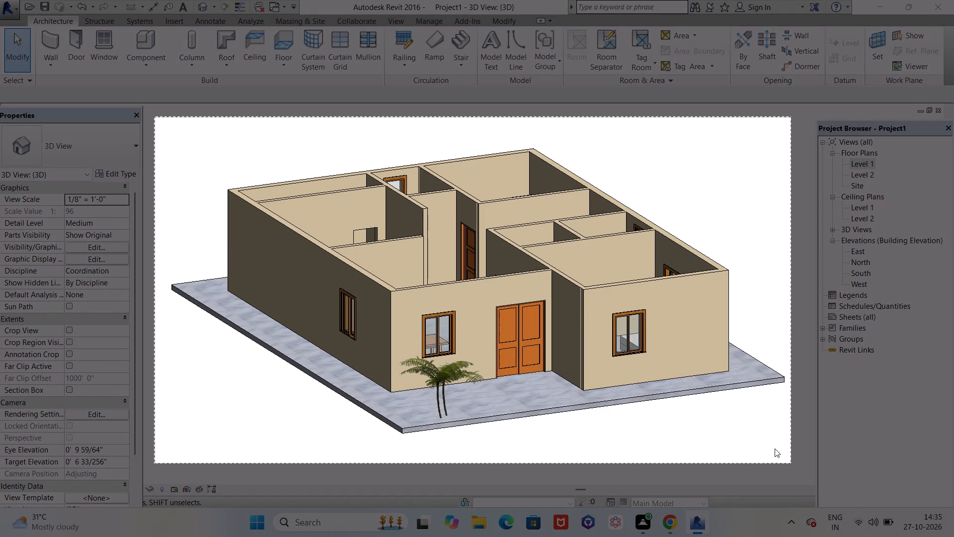
{"action": "left_click_drag", "start_coordinate": [775, 448], "coordinate": [722, 430]}
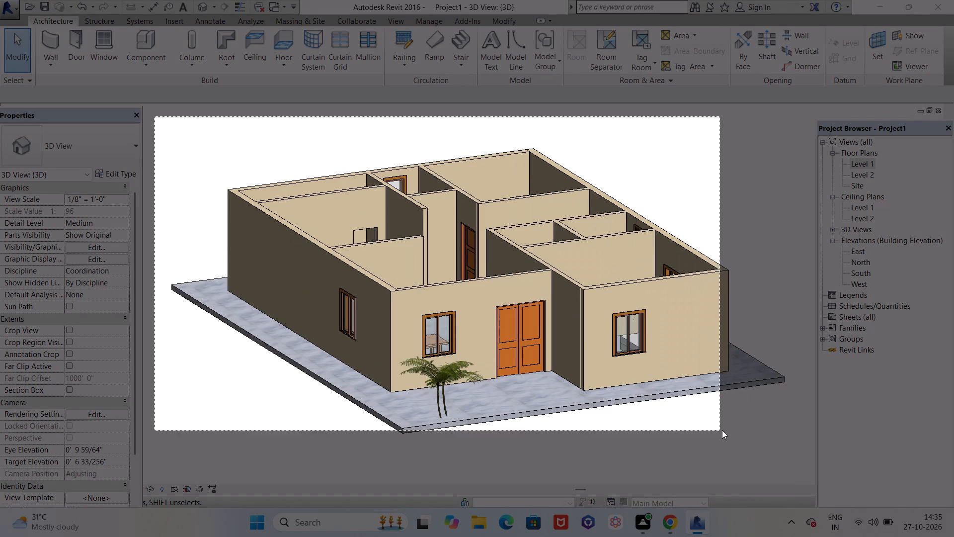
{"action": "left_click_drag", "start_coordinate": [722, 430], "coordinate": [800, 469]}
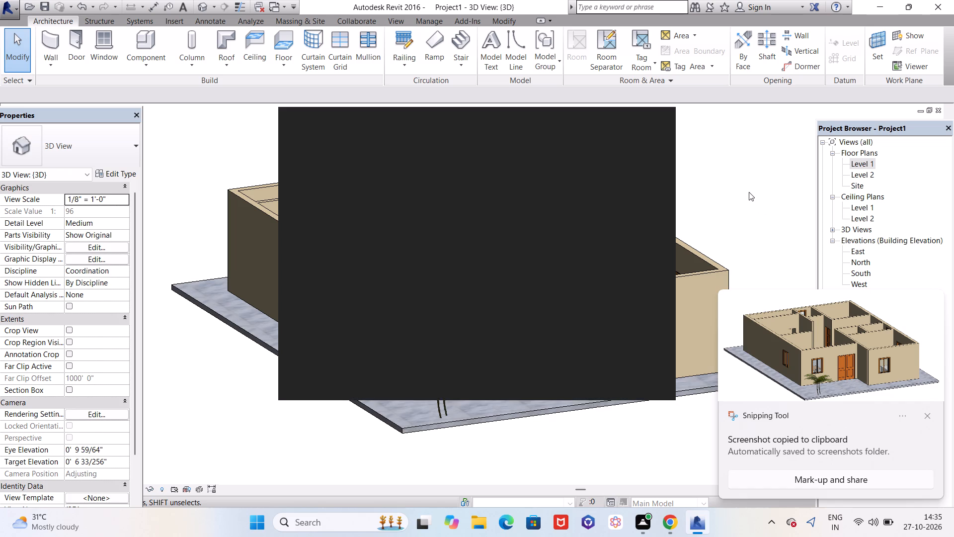
{"action": "left_click", "coordinate": [927, 419]}
{"action": "left_click", "coordinate": [651, 126]}
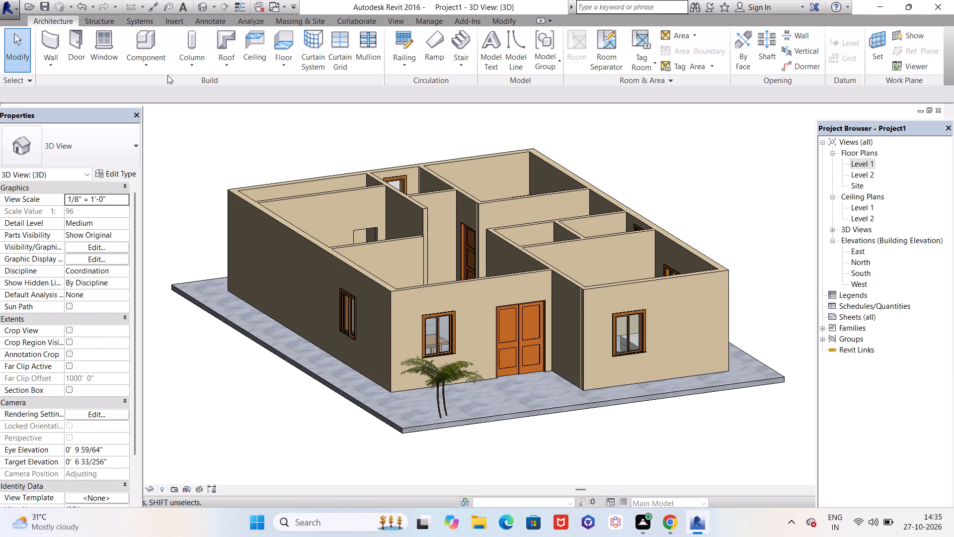
Load the RPC Tree - Deciduous family from the US Imperial Planting library, overwriting the existing version, and leave component placement.
{"action": "left_click", "coordinate": [134, 35]}
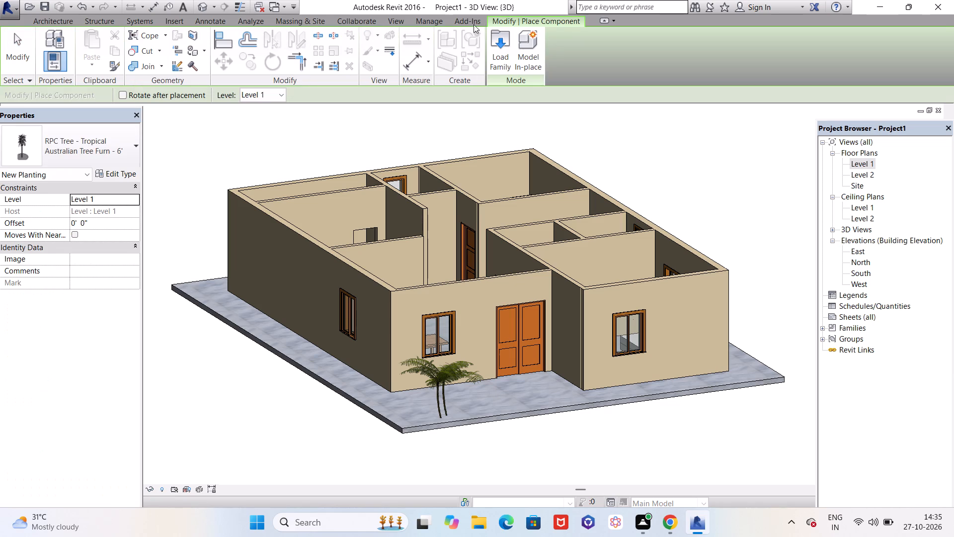
{"action": "left_click", "coordinate": [496, 41]}
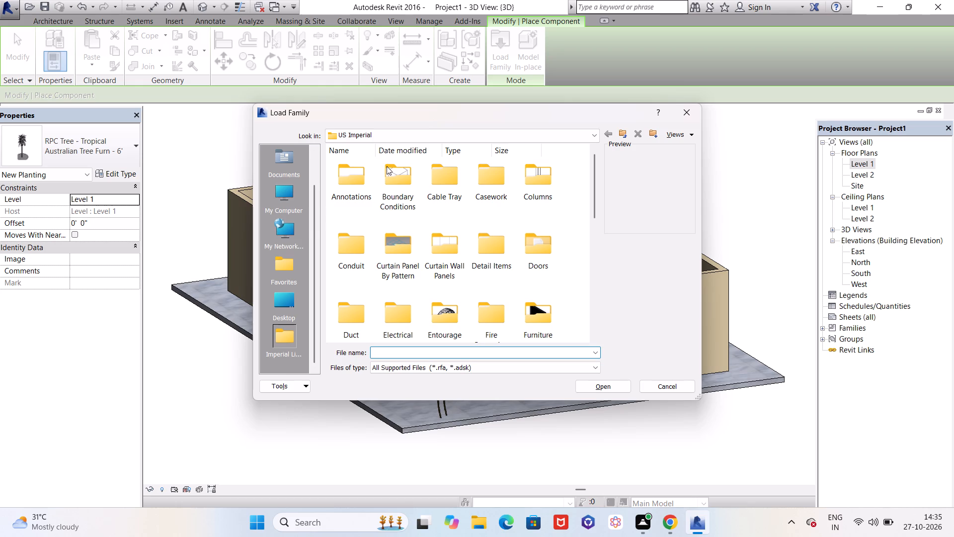
{"action": "scroll", "coordinate": [382, 245], "scroll_direction": "down", "scroll_amount": 3}
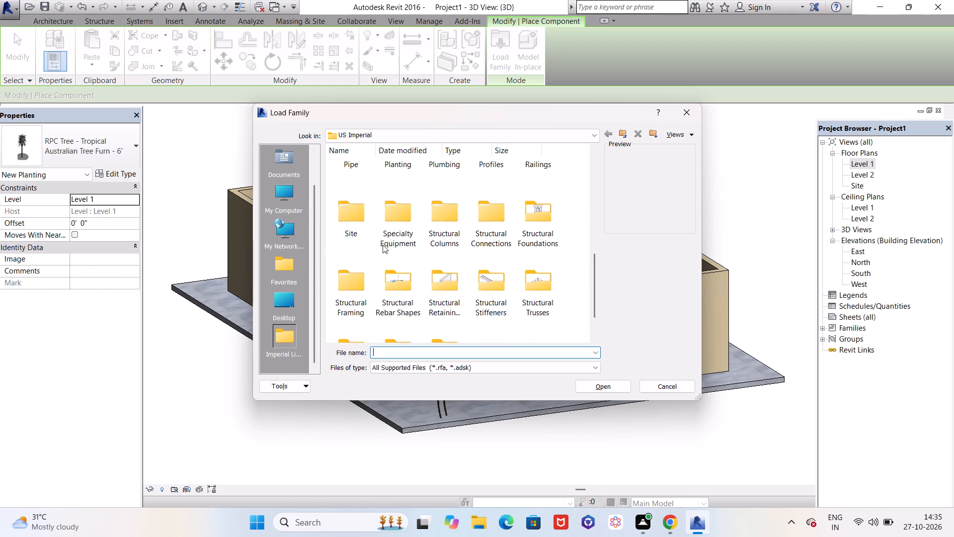
{"action": "scroll", "coordinate": [380, 243], "scroll_direction": "down", "scroll_amount": 1}
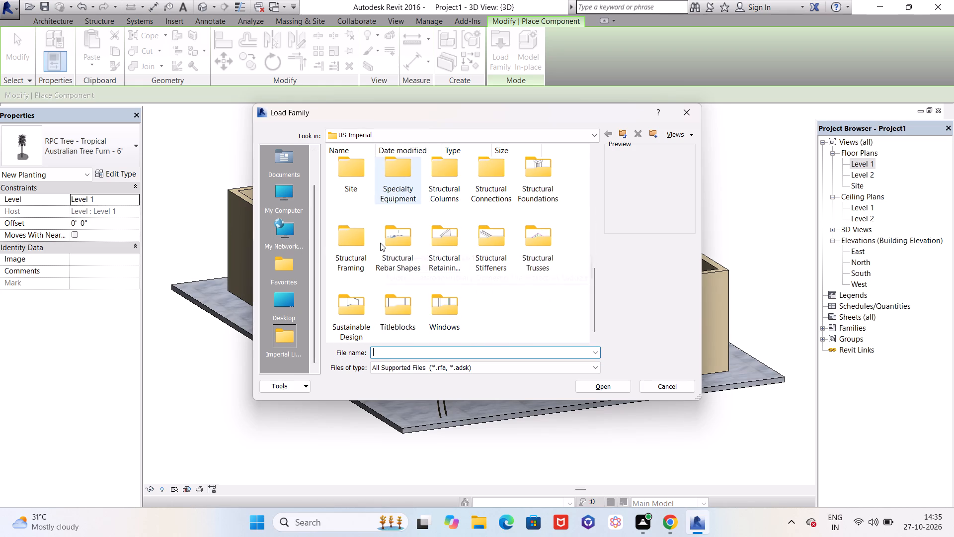
{"action": "scroll", "coordinate": [380, 243], "scroll_direction": "down", "scroll_amount": 1}
{"action": "scroll", "coordinate": [380, 243], "scroll_direction": "up", "scroll_amount": 2}
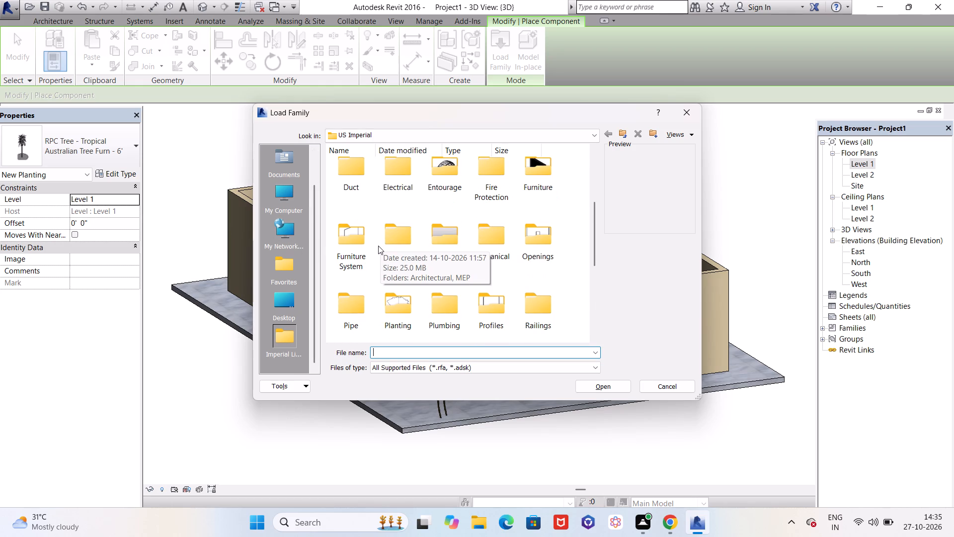
{"action": "double_click", "coordinate": [384, 302]}
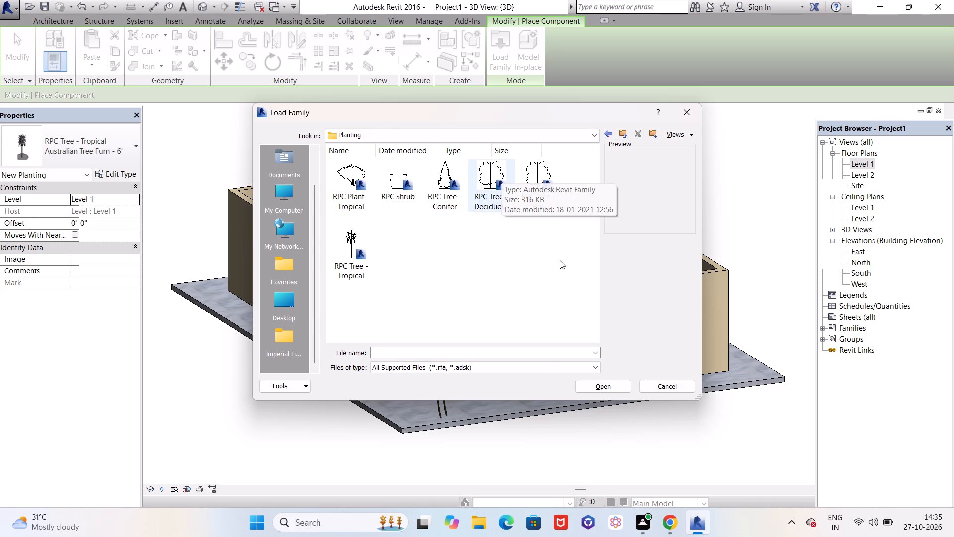
{"action": "left_click", "coordinate": [499, 181]}
{"action": "left_click", "coordinate": [602, 386]}
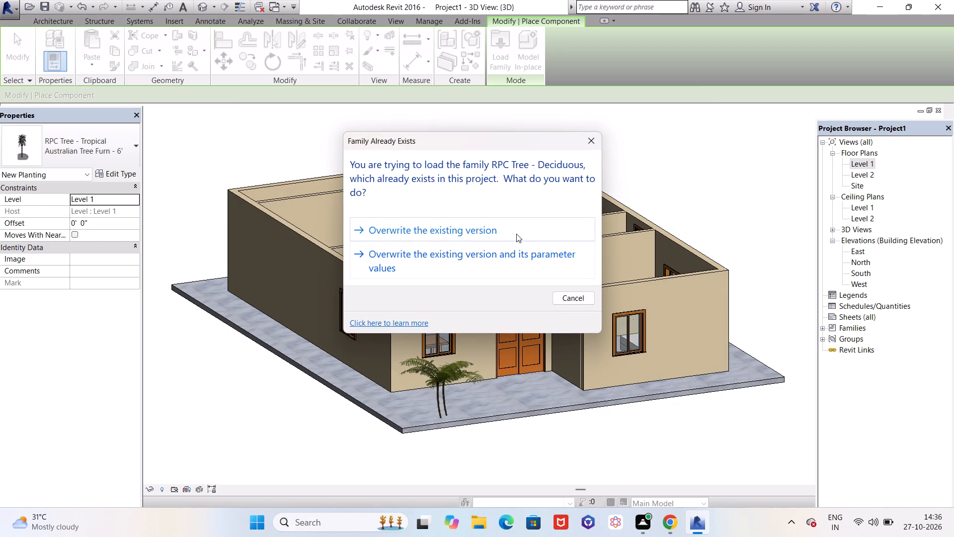
{"action": "left_click", "coordinate": [516, 233]}
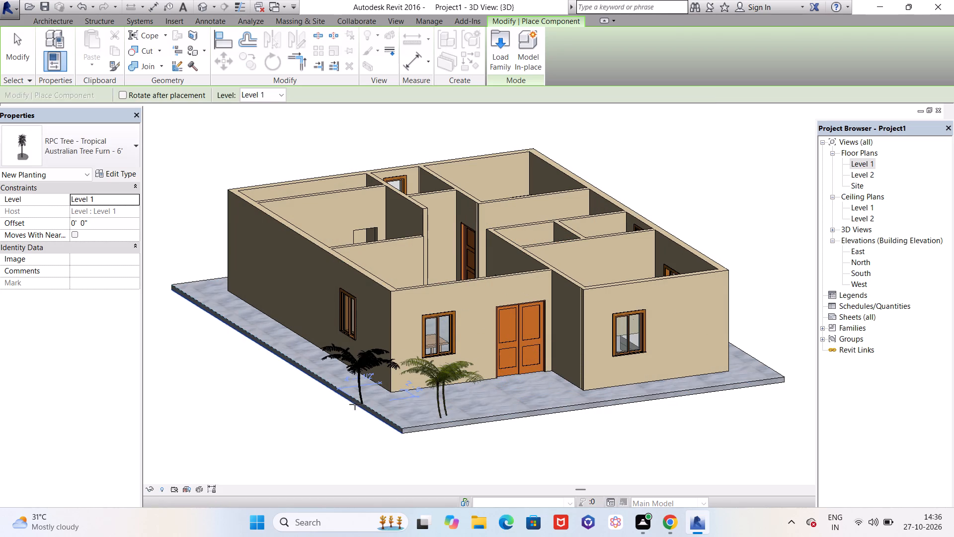
{"action": "key", "text": "Escape"}
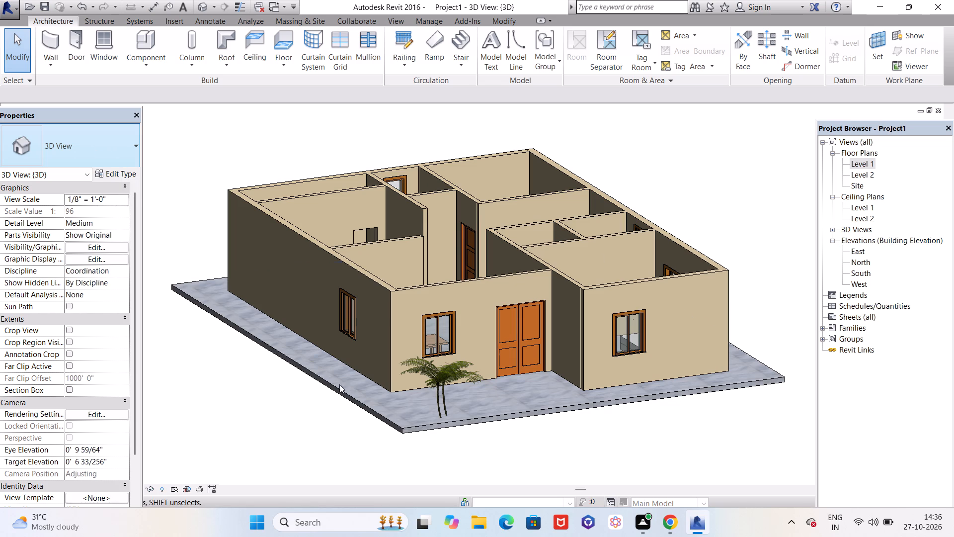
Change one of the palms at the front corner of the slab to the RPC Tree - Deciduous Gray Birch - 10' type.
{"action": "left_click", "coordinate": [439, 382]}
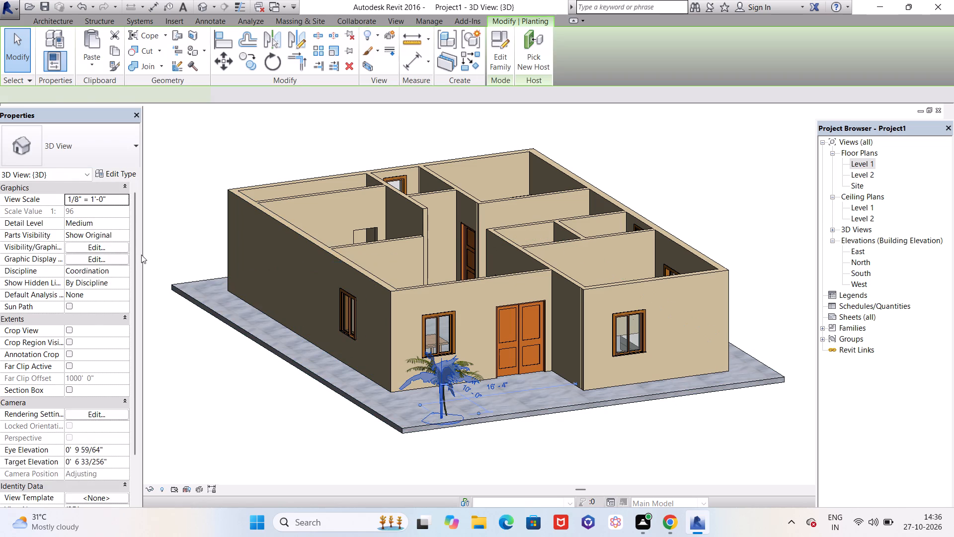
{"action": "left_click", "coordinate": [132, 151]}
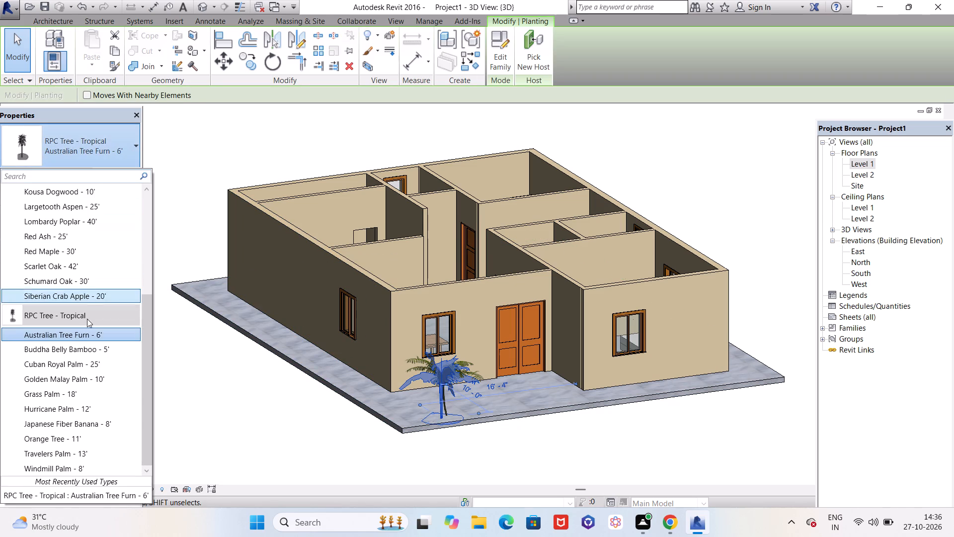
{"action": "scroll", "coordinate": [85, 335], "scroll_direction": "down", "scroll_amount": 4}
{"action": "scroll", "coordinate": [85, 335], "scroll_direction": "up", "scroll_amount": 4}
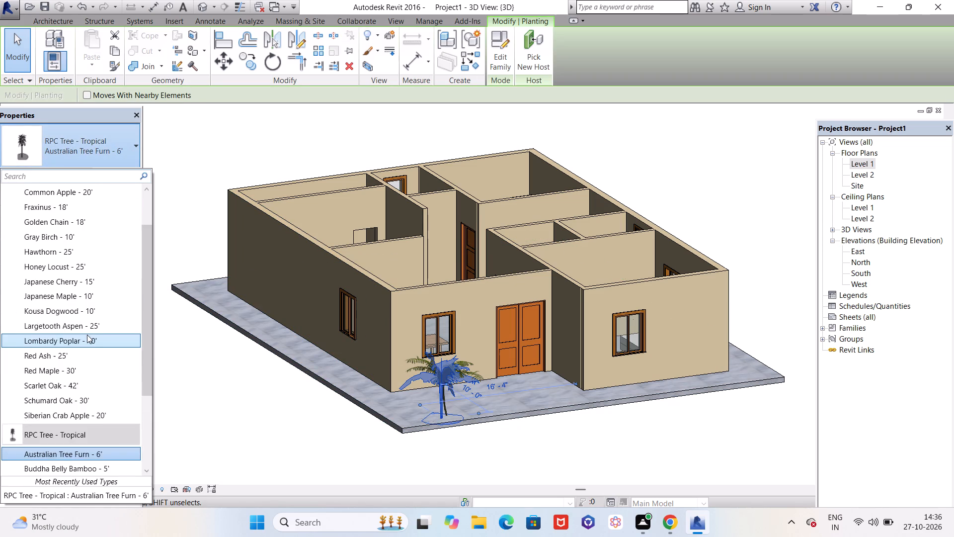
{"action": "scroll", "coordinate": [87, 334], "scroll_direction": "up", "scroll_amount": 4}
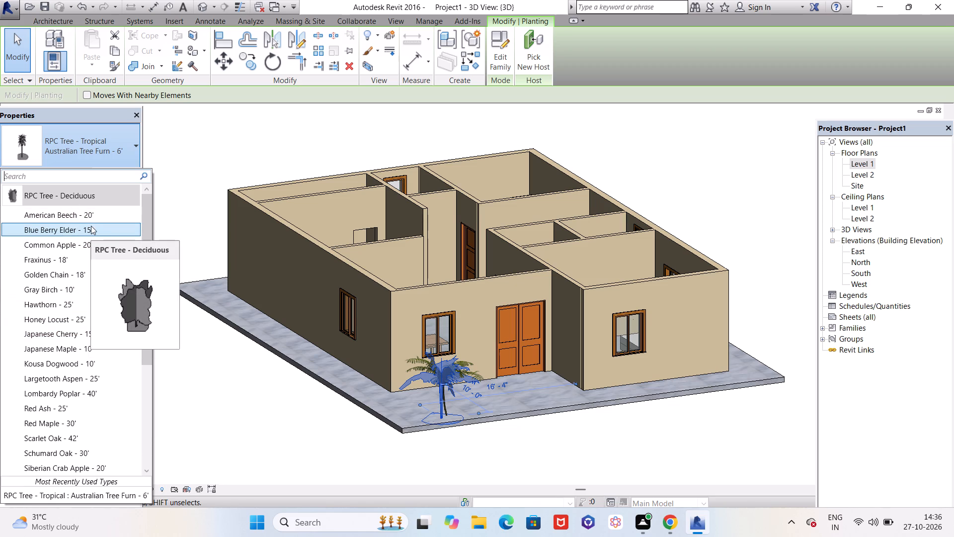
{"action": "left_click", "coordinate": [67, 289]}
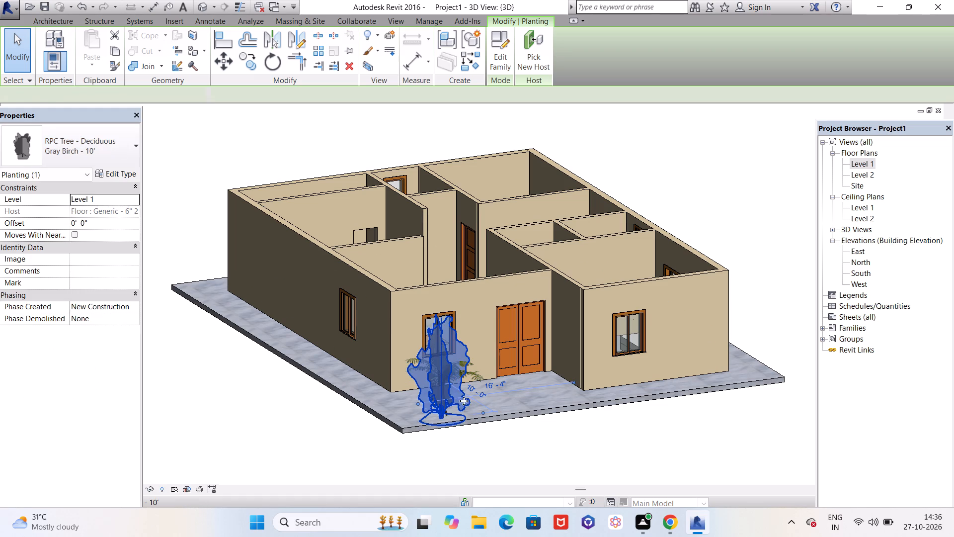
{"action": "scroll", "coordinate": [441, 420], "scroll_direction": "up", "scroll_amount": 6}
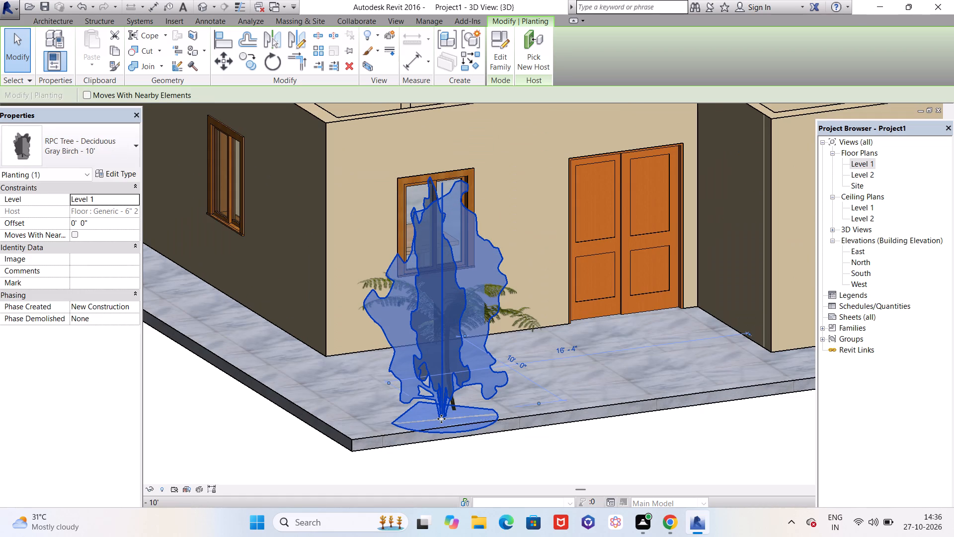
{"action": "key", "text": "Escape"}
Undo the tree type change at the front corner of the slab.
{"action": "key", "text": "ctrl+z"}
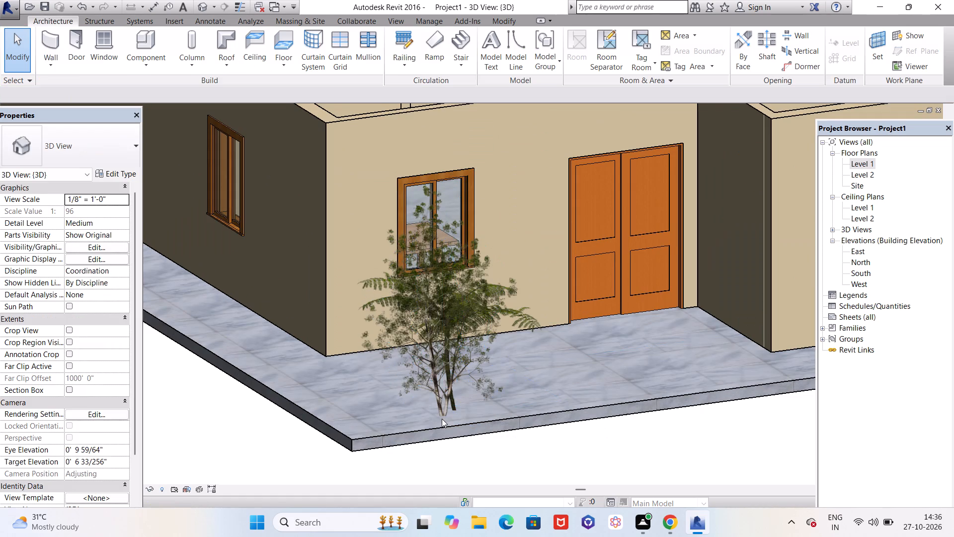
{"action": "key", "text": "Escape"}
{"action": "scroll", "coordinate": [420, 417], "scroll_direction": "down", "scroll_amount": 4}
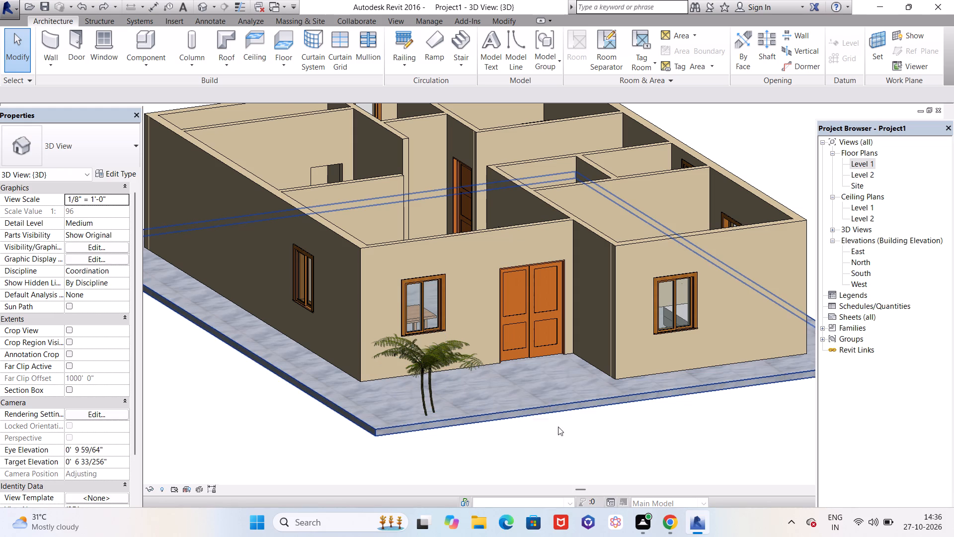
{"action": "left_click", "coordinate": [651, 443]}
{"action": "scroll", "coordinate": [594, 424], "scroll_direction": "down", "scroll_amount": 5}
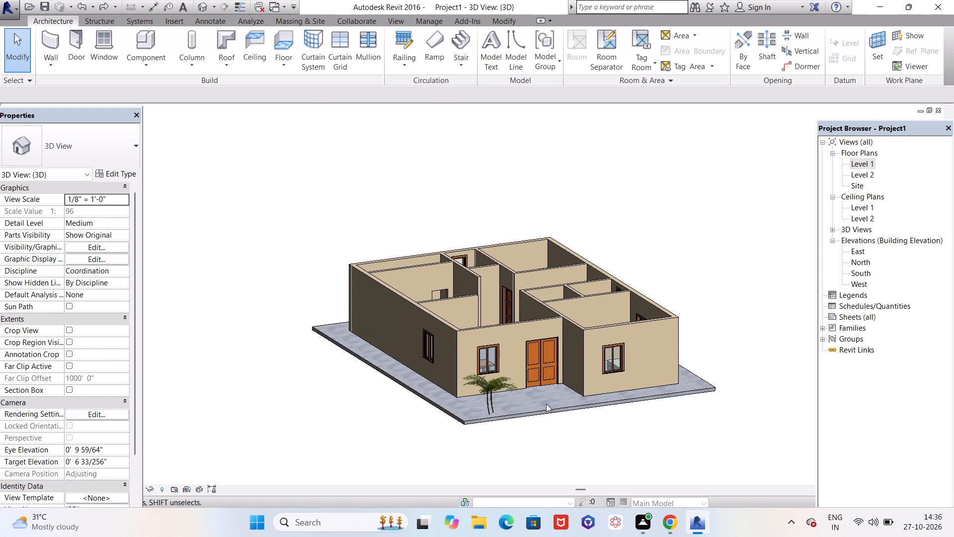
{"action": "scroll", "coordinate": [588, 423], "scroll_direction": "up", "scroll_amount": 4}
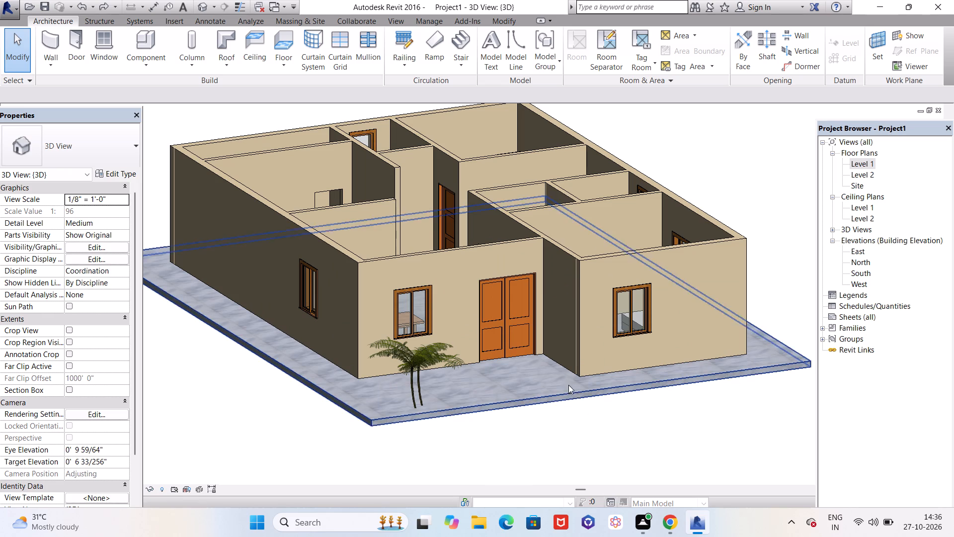
Review the house from above in 3D and open the Level 1 floor plan.
{"action": "scroll", "coordinate": [564, 338], "scroll_direction": "down", "scroll_amount": 1}
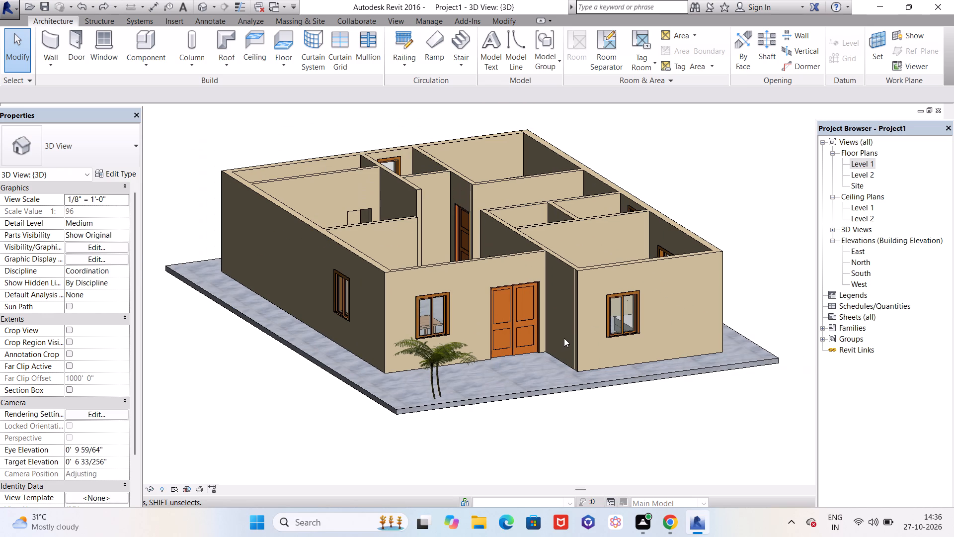
{"action": "middle_click_drag", "start_coordinate": [549, 221], "coordinate": [495, 391], "text": "shift"}
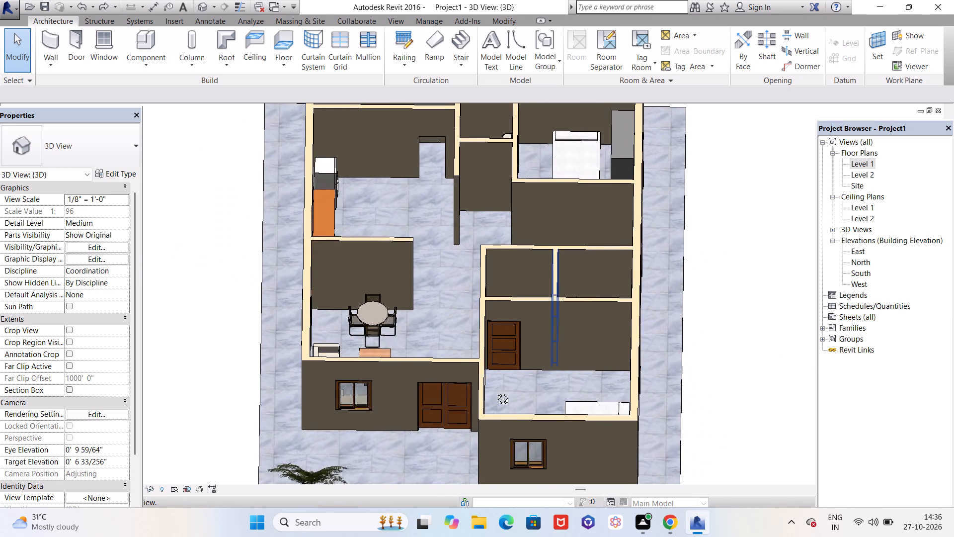
{"action": "middle_click_drag", "start_coordinate": [495, 391], "coordinate": [500, 409], "text": "shift"}
{"action": "double_click", "coordinate": [859, 166]}
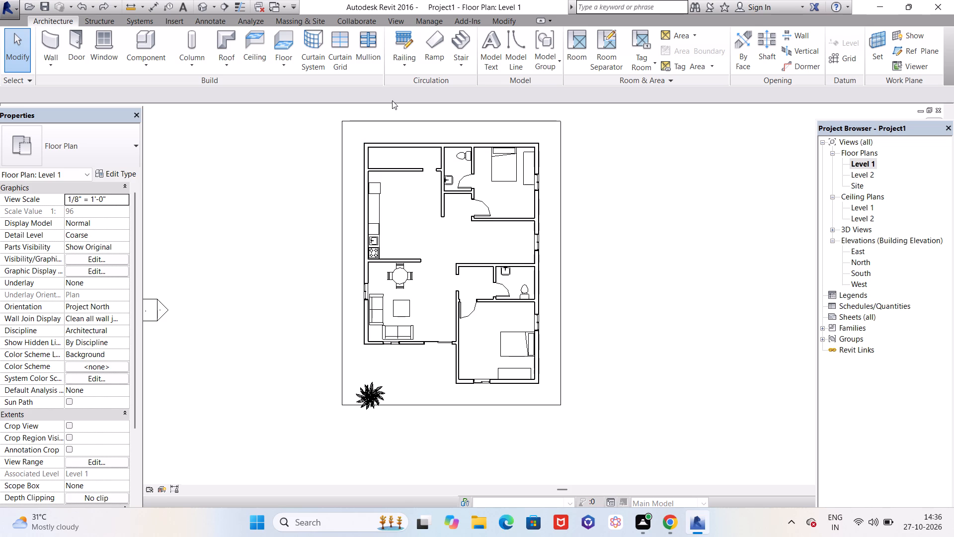
{"action": "scroll", "coordinate": [382, 196], "scroll_direction": "up", "scroll_amount": 1}
{"action": "scroll", "coordinate": [380, 142], "scroll_direction": "up", "scroll_amount": 2}
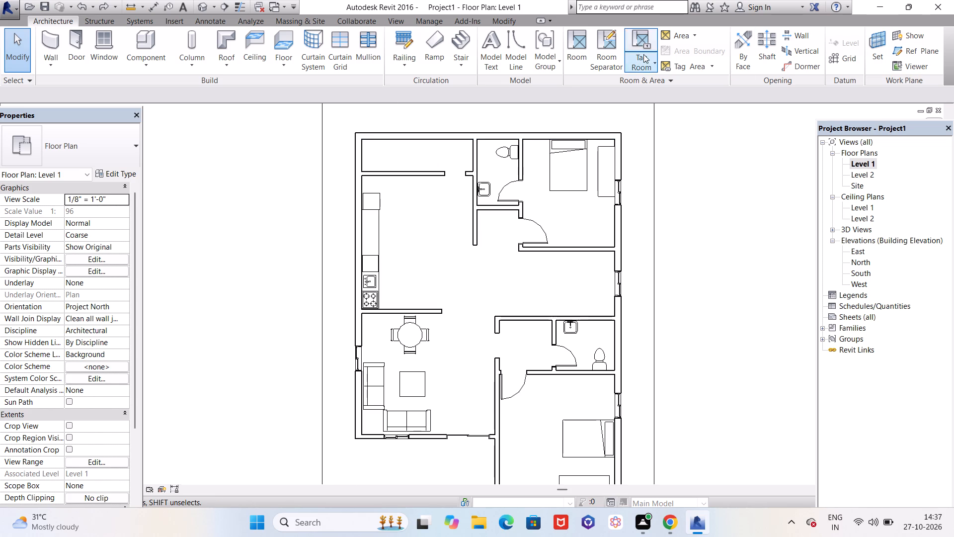
{"action": "scroll", "coordinate": [545, 372], "scroll_direction": "down", "scroll_amount": 4}
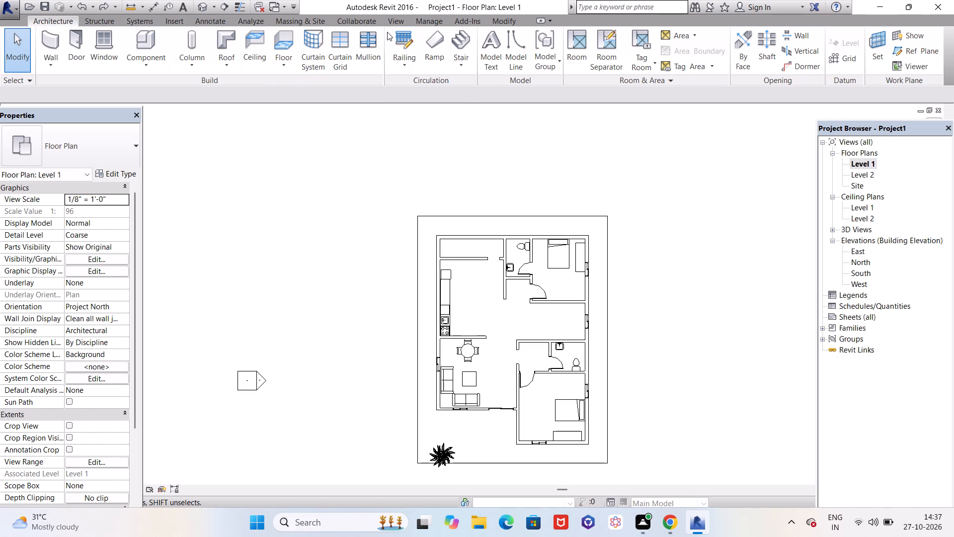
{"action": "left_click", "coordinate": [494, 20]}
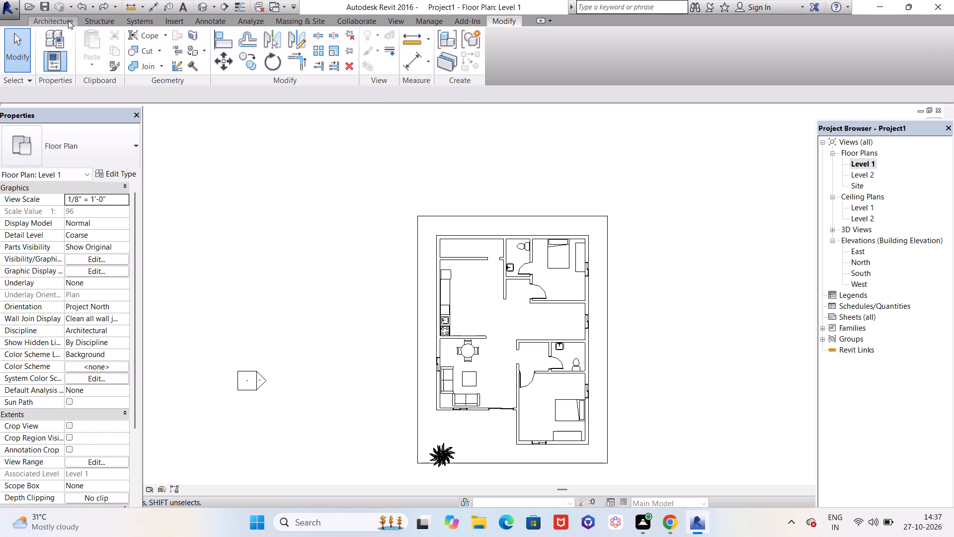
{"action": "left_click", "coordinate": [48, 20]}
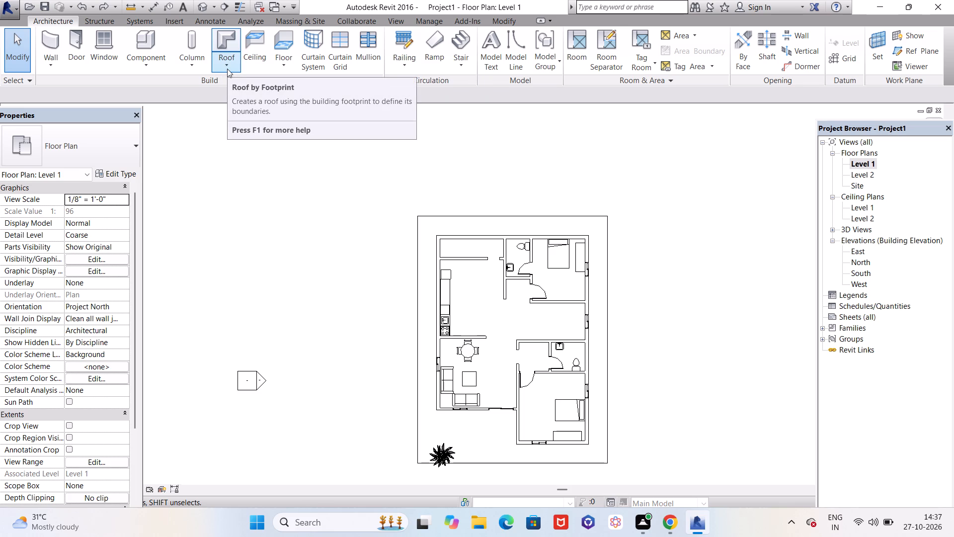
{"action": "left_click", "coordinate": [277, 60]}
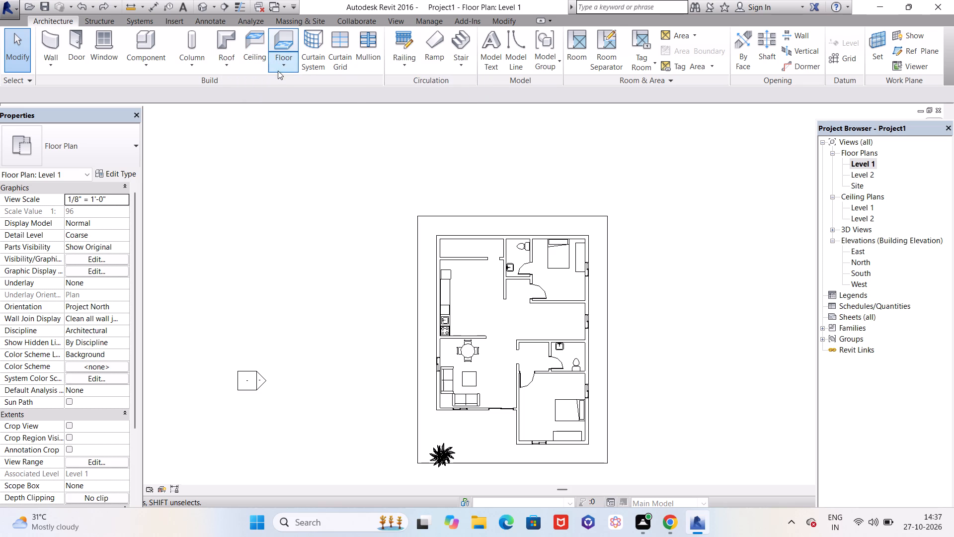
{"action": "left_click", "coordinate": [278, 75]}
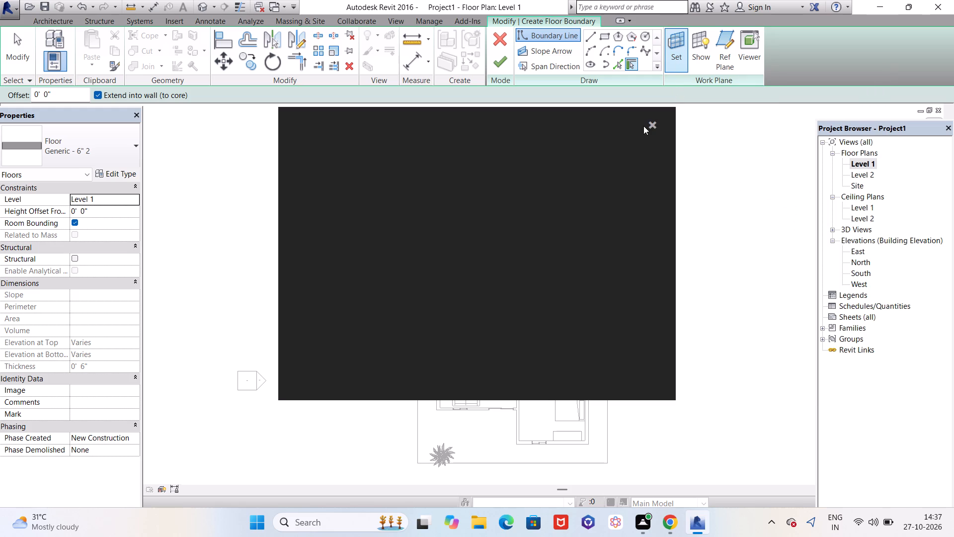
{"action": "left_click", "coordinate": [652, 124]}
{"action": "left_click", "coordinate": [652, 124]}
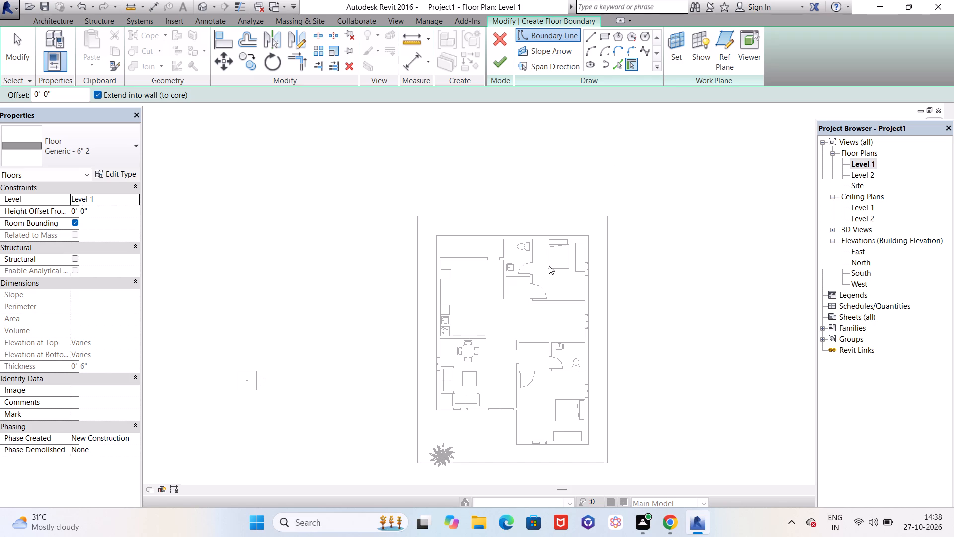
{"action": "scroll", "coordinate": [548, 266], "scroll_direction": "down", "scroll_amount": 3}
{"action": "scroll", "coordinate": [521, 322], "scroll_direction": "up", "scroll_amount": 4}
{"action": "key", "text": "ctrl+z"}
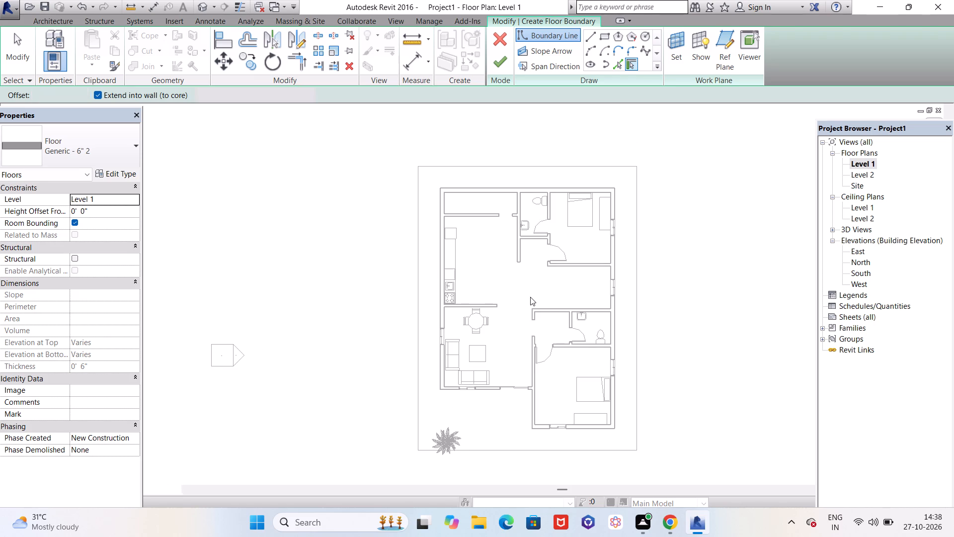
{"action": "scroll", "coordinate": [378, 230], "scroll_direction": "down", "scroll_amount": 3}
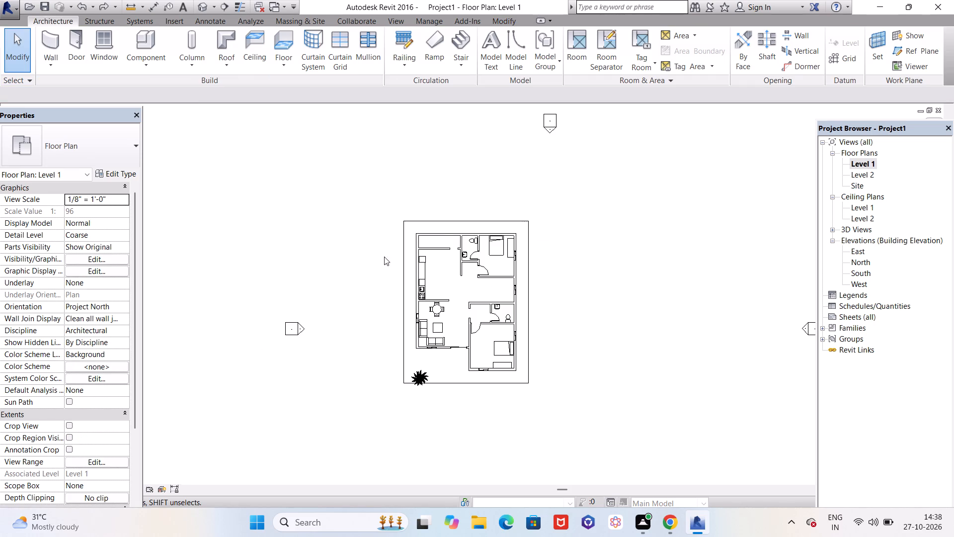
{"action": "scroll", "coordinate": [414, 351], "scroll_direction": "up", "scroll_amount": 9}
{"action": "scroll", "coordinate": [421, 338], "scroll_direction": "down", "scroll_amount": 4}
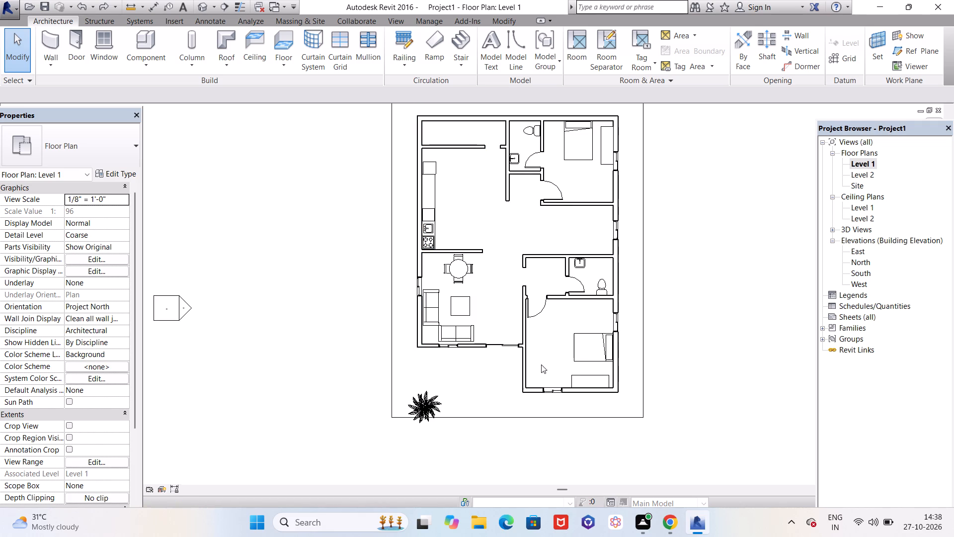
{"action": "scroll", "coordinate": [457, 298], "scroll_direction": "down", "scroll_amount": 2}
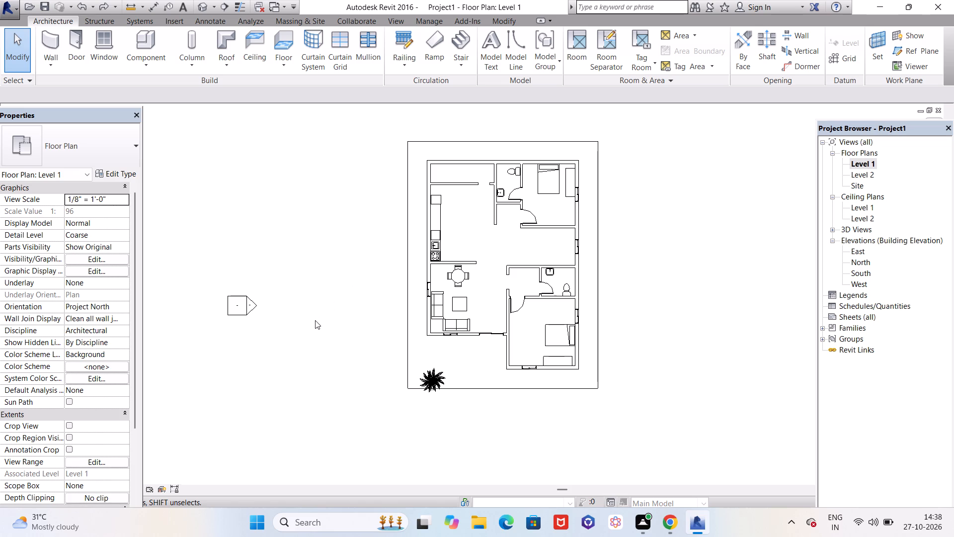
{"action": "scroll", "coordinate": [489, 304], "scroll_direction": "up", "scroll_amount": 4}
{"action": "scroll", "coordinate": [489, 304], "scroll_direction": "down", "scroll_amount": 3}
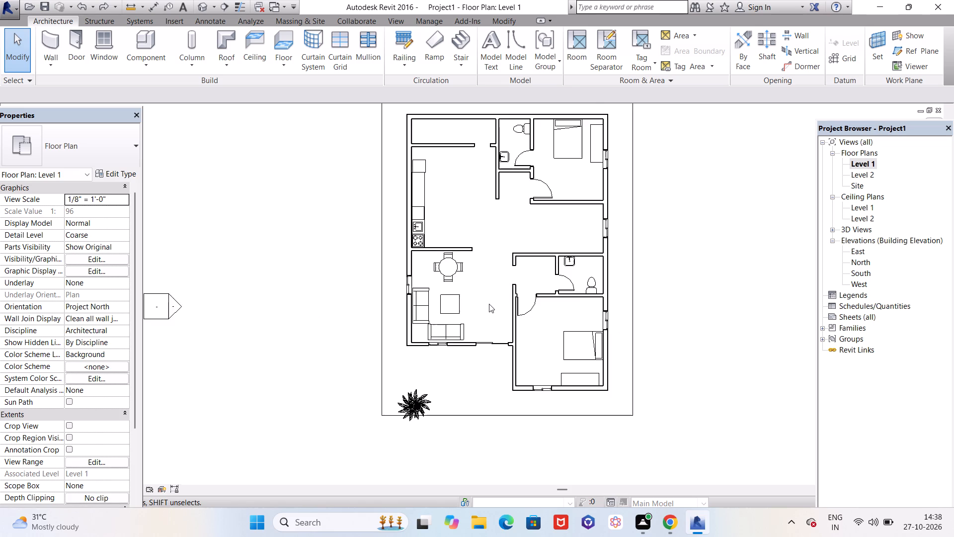
Load the RPC Tree - Deciduous family from the US Imperial Planting library for component placement.
{"action": "left_click", "coordinate": [148, 39]}
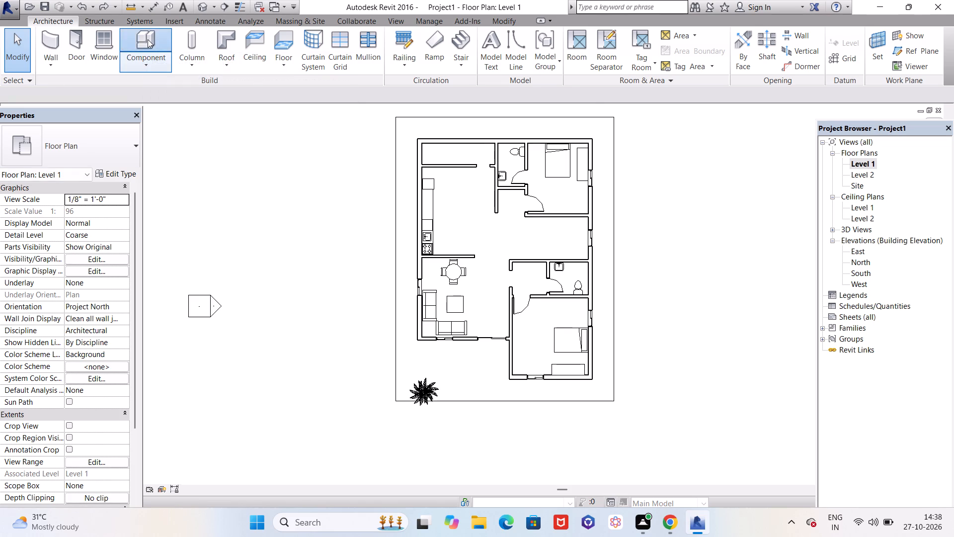
{"action": "left_click", "coordinate": [501, 46]}
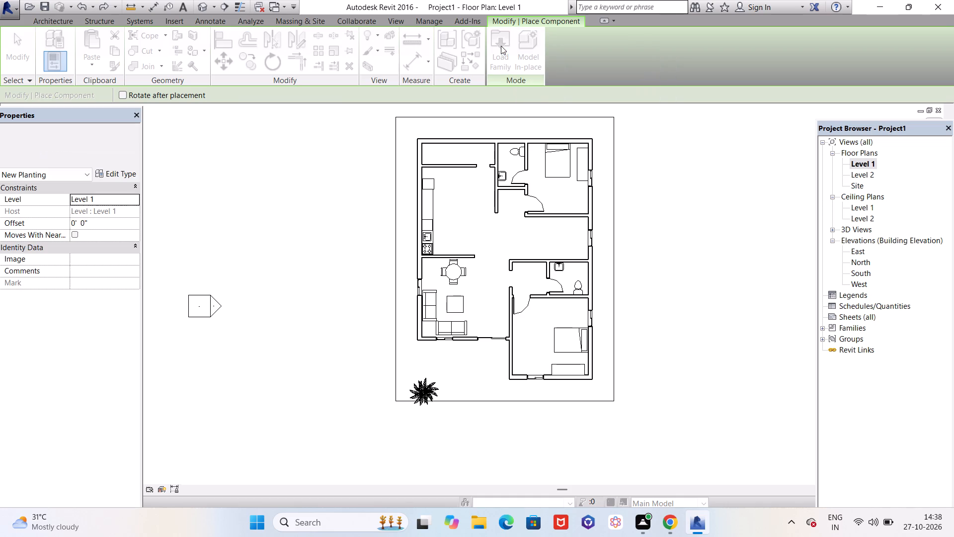
{"action": "scroll", "coordinate": [405, 254], "scroll_direction": "down", "scroll_amount": 2}
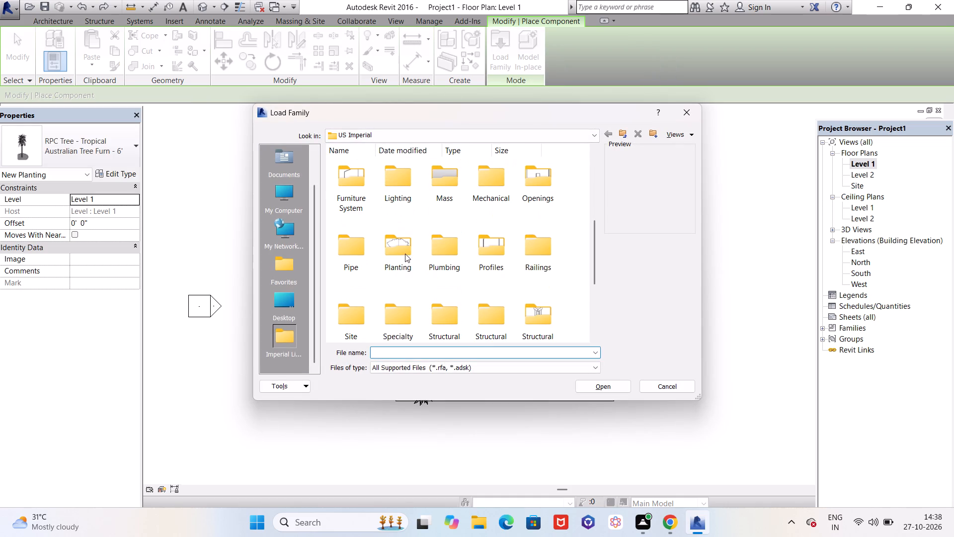
{"action": "double_click", "coordinate": [398, 254]}
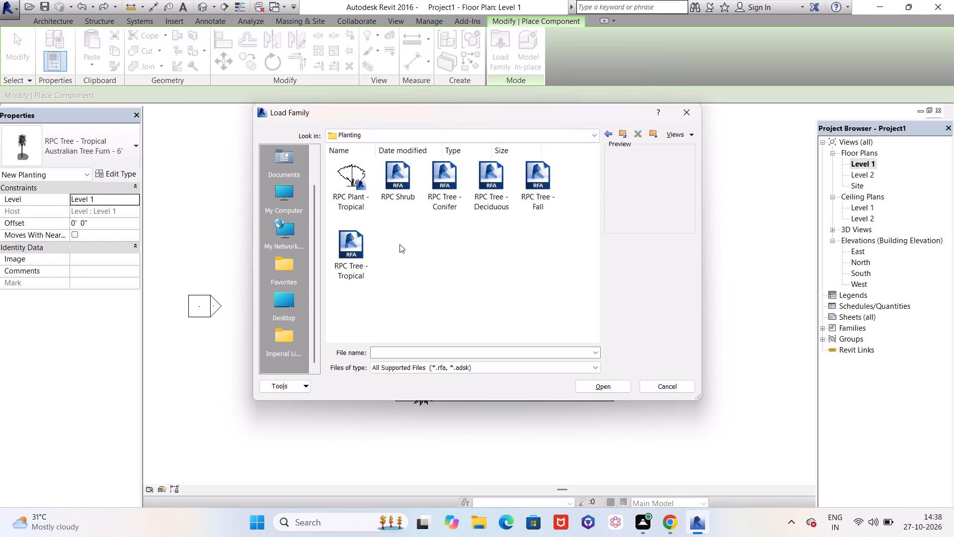
{"action": "left_click", "coordinate": [486, 179]}
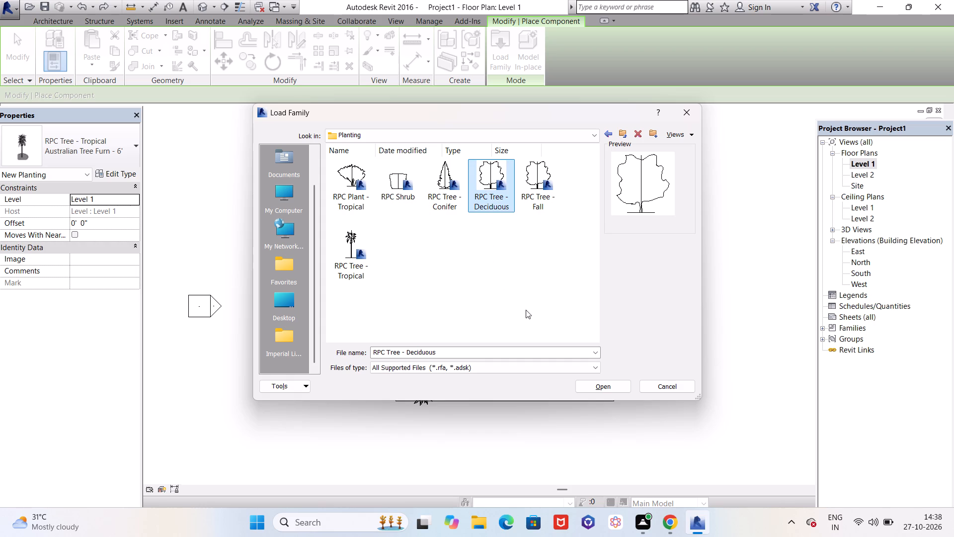
{"action": "left_click", "coordinate": [594, 384]}
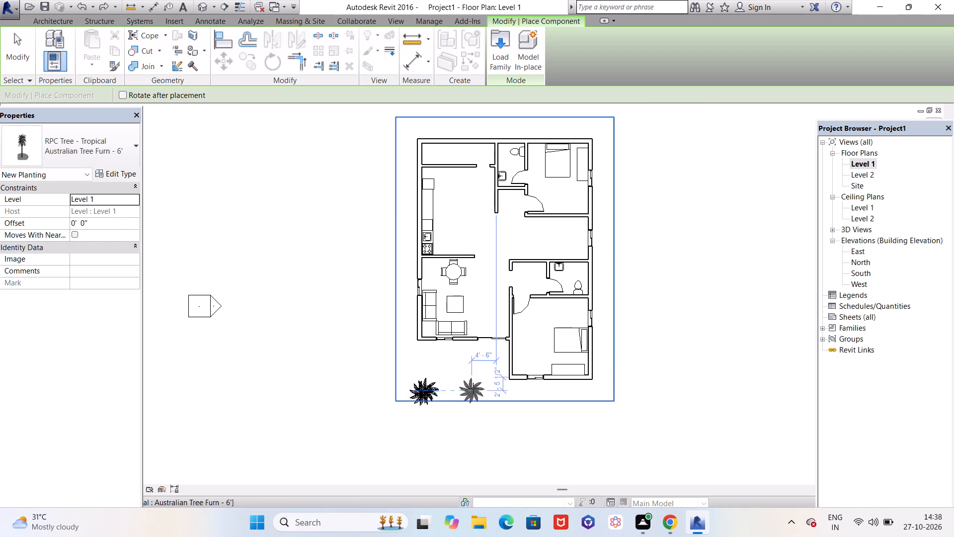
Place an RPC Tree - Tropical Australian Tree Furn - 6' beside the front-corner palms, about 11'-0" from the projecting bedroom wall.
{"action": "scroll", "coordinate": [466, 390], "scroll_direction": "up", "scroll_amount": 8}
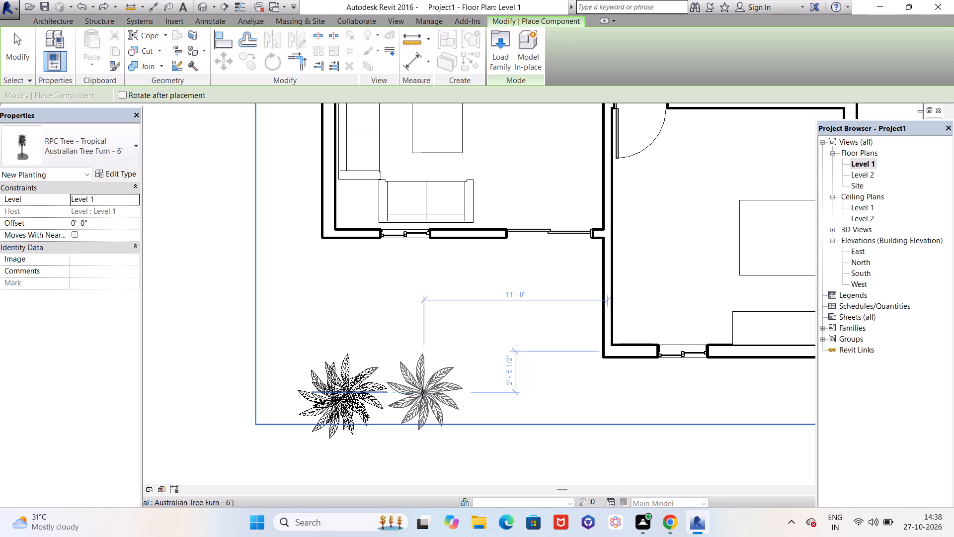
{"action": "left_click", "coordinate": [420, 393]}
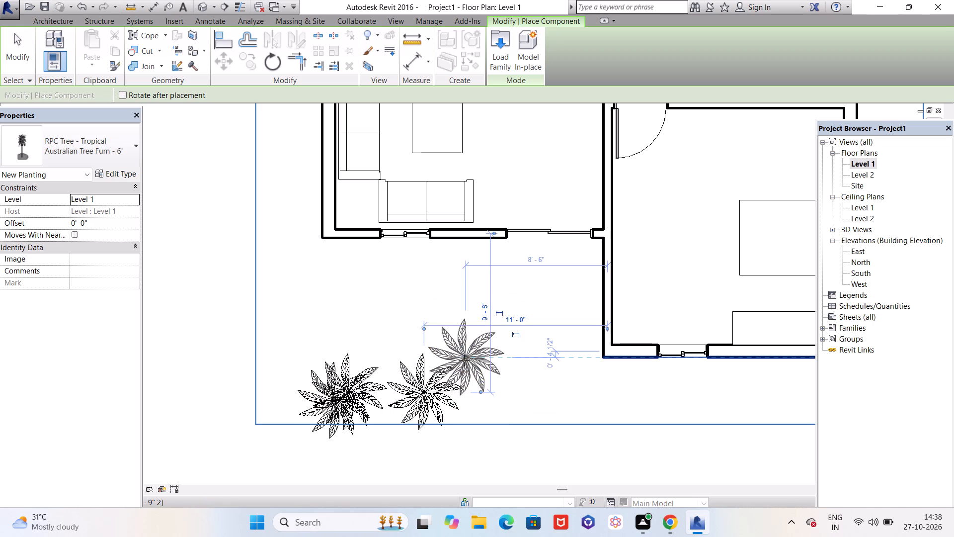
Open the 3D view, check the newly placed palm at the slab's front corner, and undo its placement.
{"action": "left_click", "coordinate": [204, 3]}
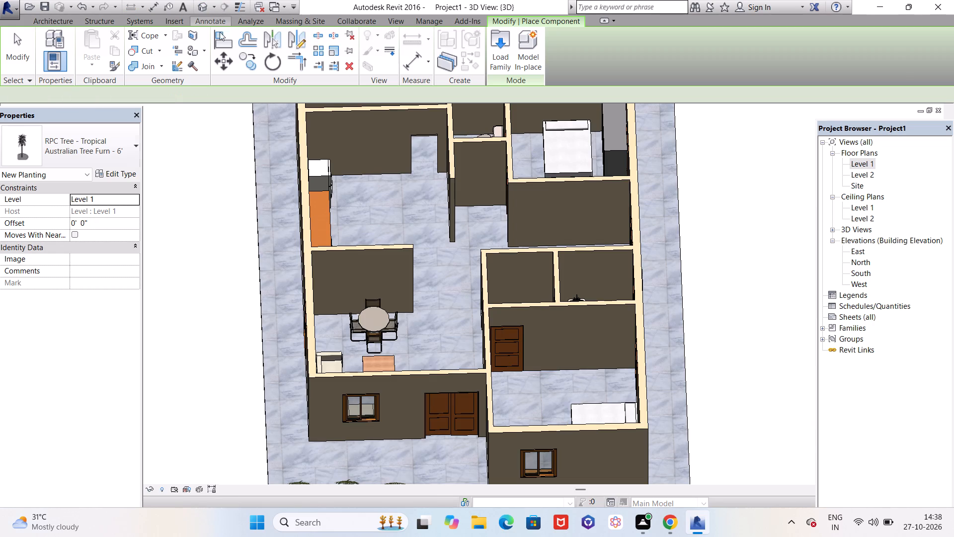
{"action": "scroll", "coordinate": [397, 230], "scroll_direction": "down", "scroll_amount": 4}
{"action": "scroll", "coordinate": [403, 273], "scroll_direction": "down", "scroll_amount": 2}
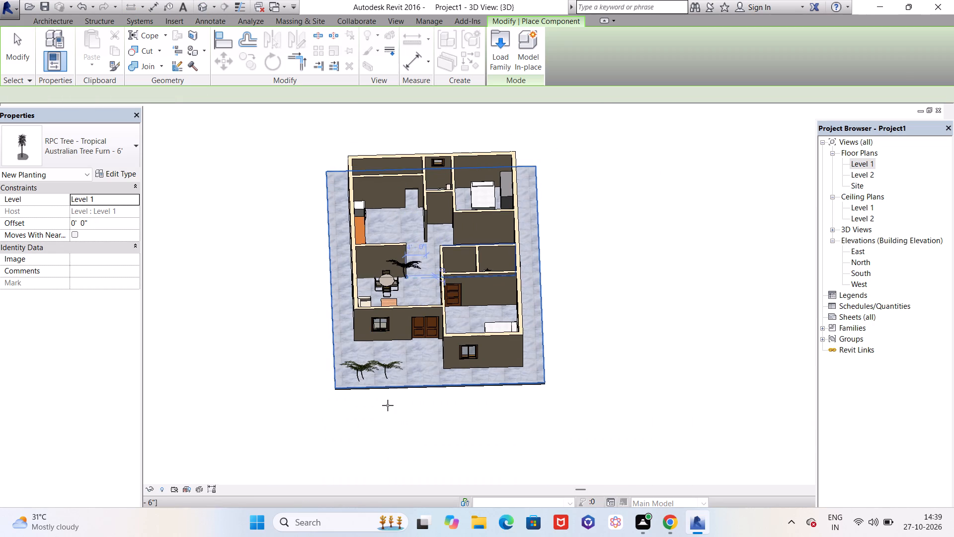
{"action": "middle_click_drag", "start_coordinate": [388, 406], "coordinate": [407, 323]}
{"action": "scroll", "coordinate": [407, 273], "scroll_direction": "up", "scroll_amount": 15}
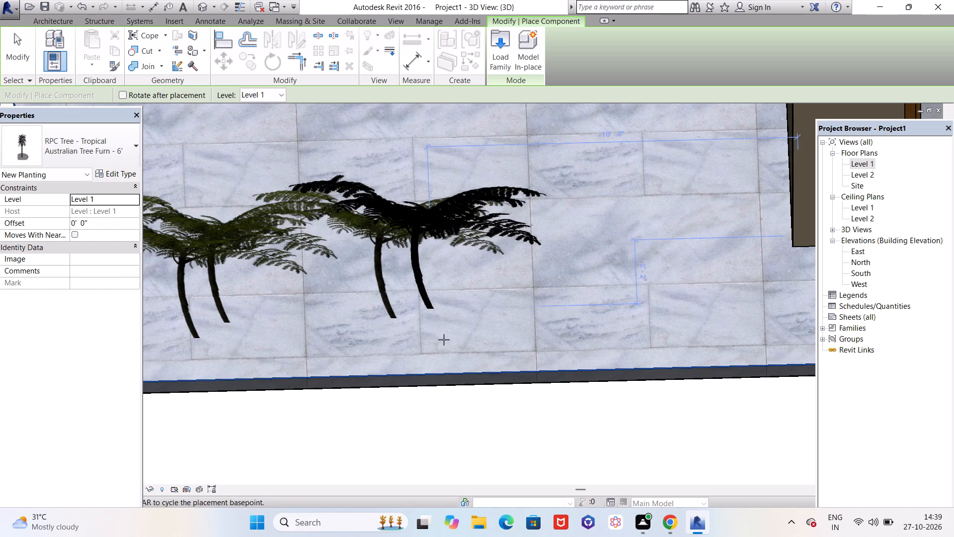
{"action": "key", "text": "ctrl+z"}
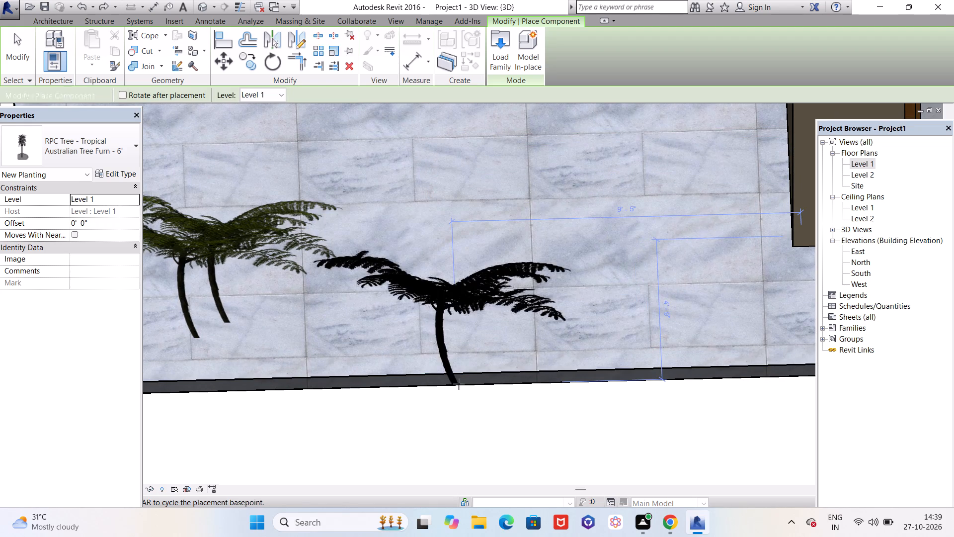
Place an RPC Tree - Deciduous Golden Chain - 18' on the slab beside the front-corner palms, and end component placement.
{"action": "left_click", "coordinate": [113, 148]}
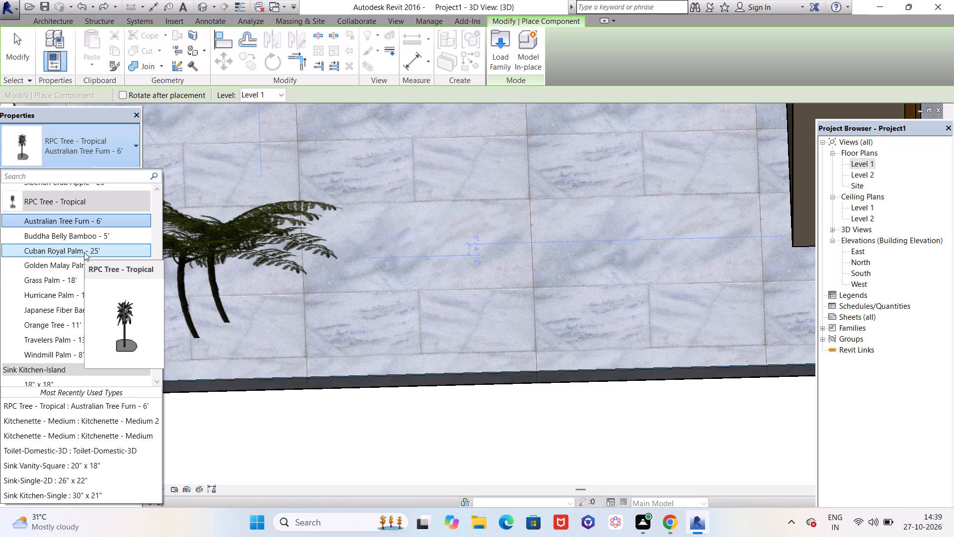
{"action": "scroll", "coordinate": [84, 252], "scroll_direction": "down", "scroll_amount": 4}
{"action": "scroll", "coordinate": [83, 253], "scroll_direction": "up", "scroll_amount": 6}
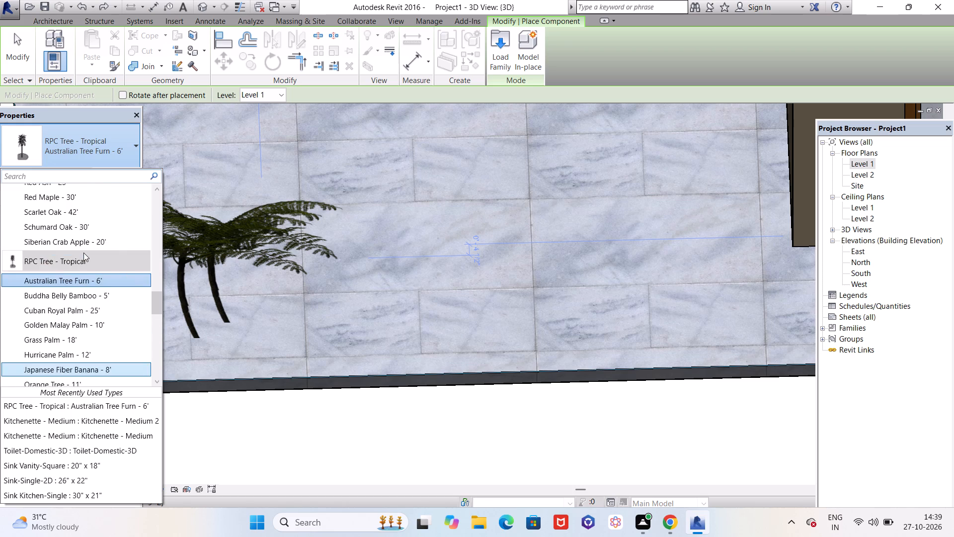
{"action": "scroll", "coordinate": [83, 253], "scroll_direction": "up", "scroll_amount": 14}
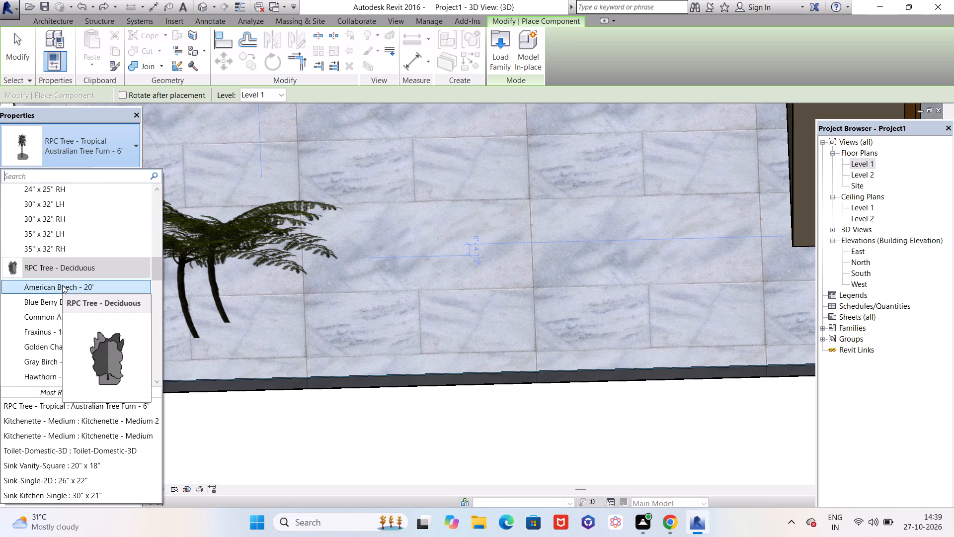
{"action": "left_click", "coordinate": [37, 353]}
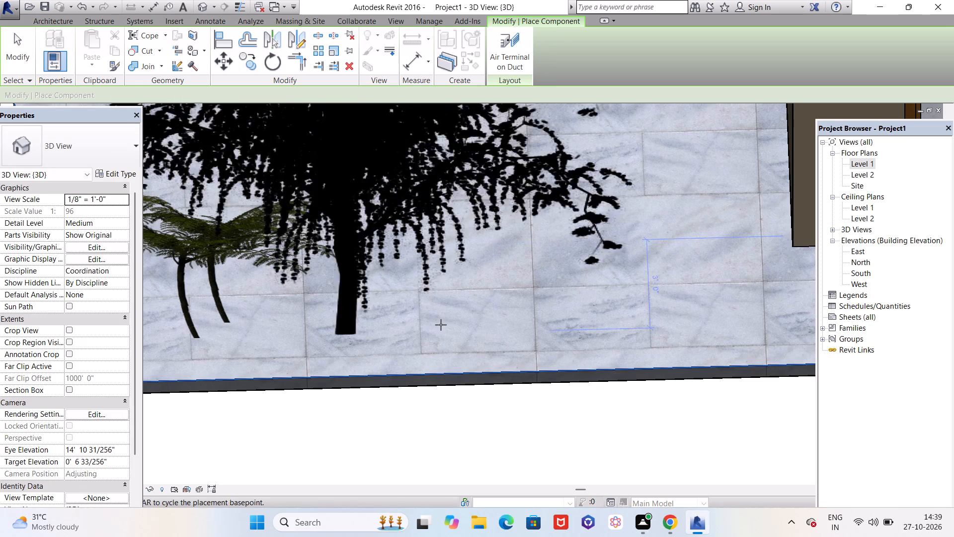
{"action": "scroll", "coordinate": [456, 325], "scroll_direction": "down", "scroll_amount": 5}
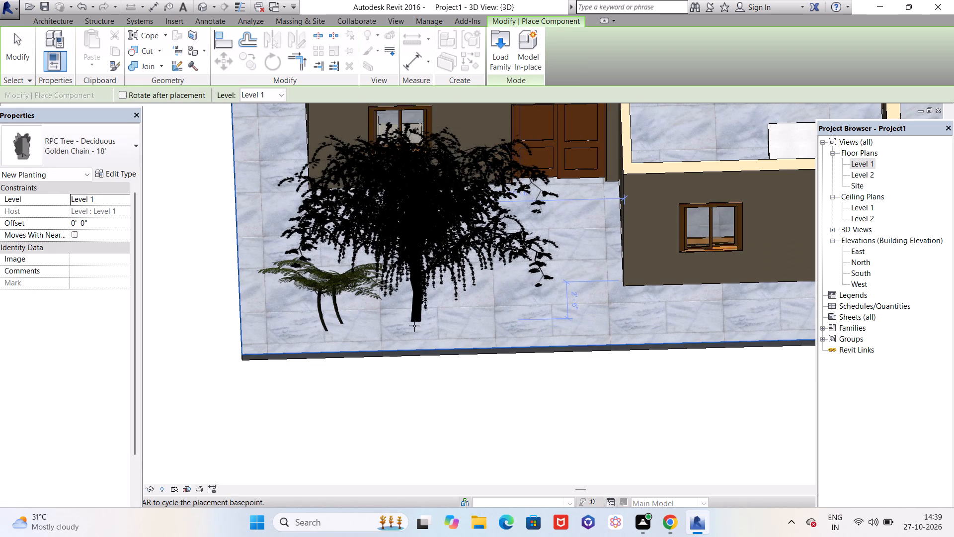
{"action": "left_click", "coordinate": [411, 327]}
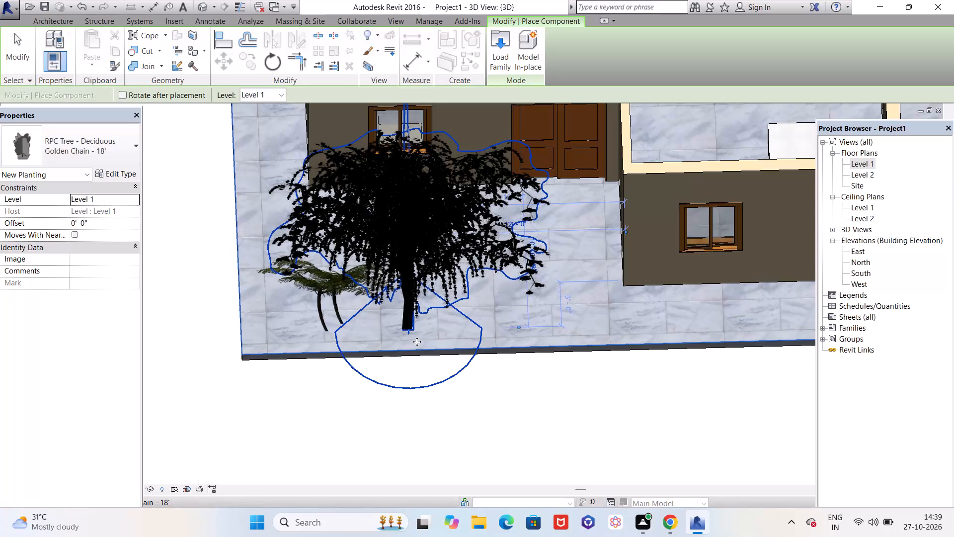
{"action": "key", "text": "Escape"}
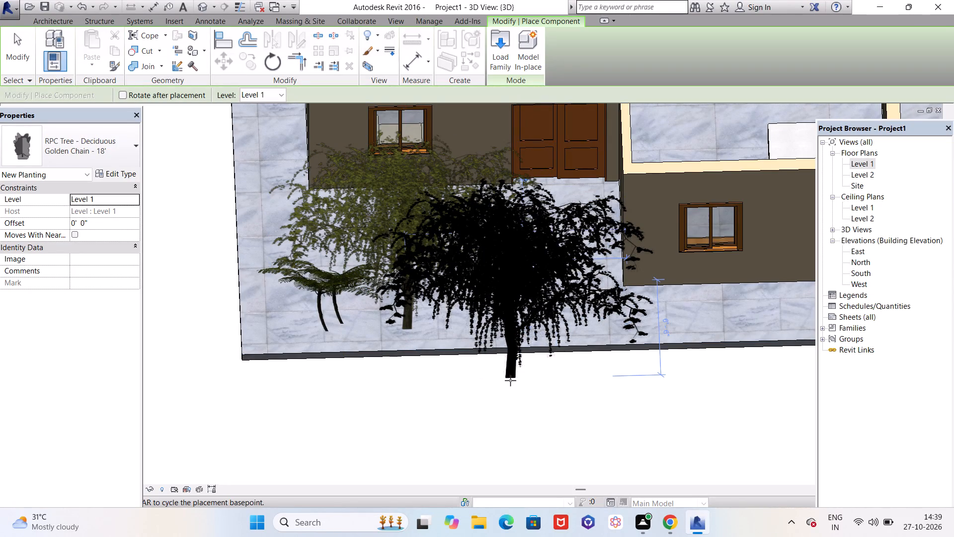
{"action": "key", "text": "Escape"}
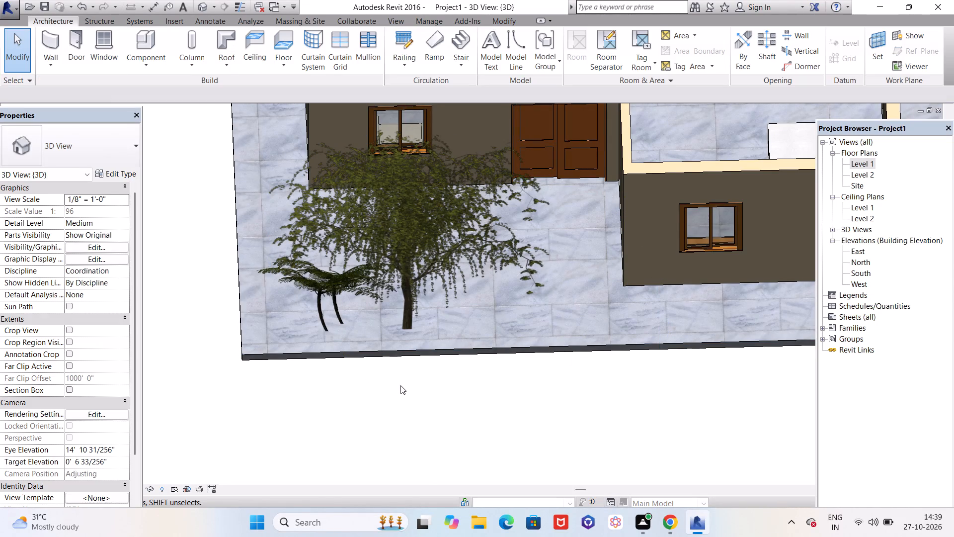
Examine the Golden Chain tree and the house front in 3D from above, from the entrance side and along the bedroom side.
{"action": "scroll", "coordinate": [402, 391], "scroll_direction": "down", "scroll_amount": 4}
{"action": "key", "text": "Escape"}
{"action": "key", "text": "Escape"}
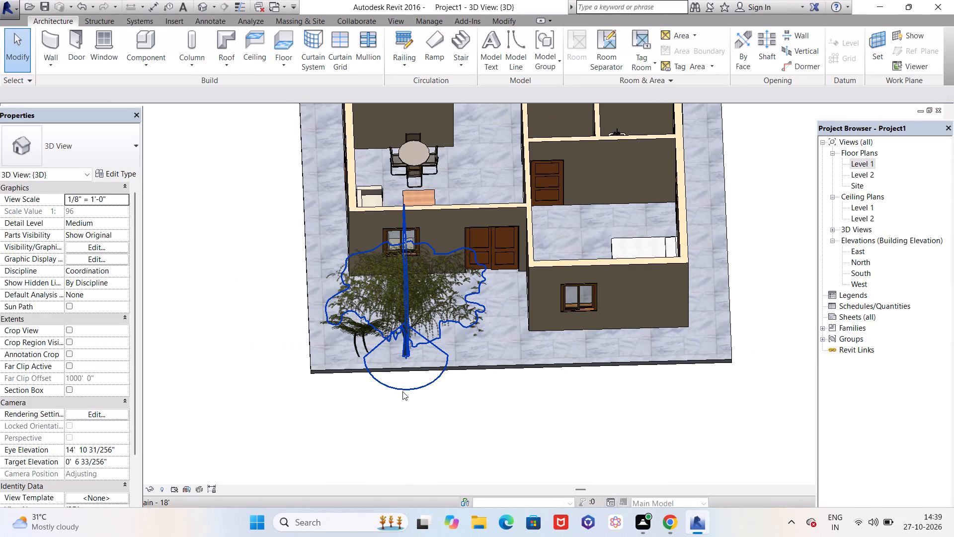
{"action": "scroll", "coordinate": [501, 435], "scroll_direction": "down", "scroll_amount": 6}
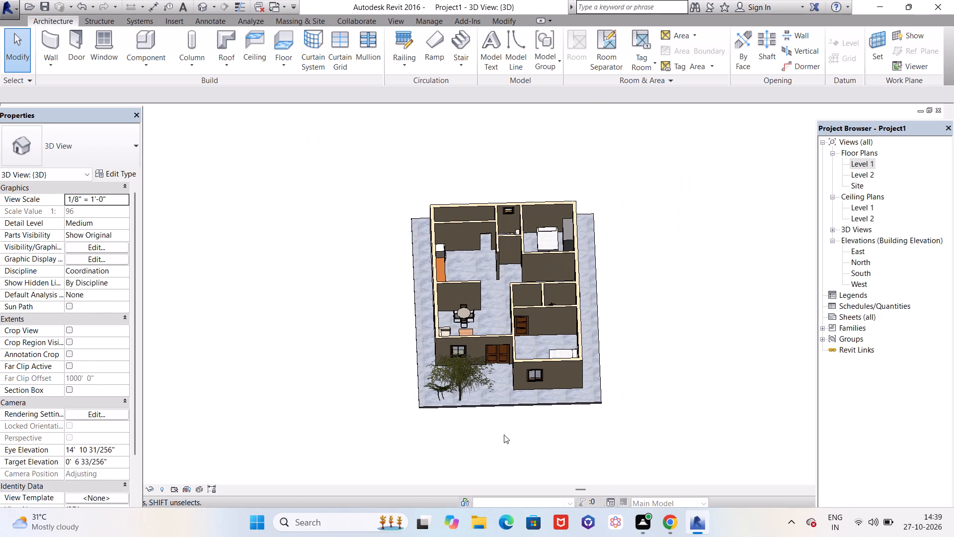
{"action": "middle_click_drag", "start_coordinate": [508, 443], "coordinate": [522, 249], "text": "shift"}
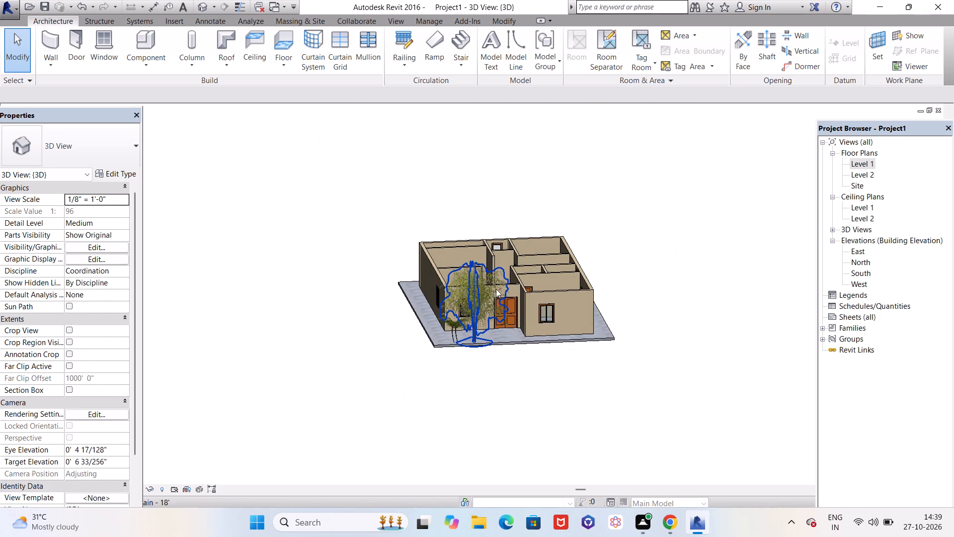
{"action": "scroll", "coordinate": [495, 294], "scroll_direction": "up", "scroll_amount": 5}
{"action": "scroll", "coordinate": [499, 339], "scroll_direction": "up", "scroll_amount": 5}
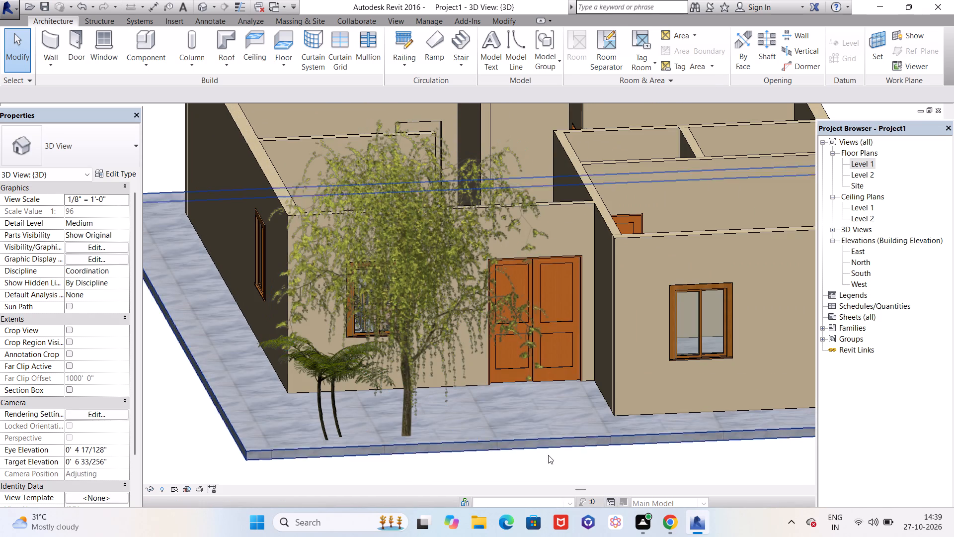
{"action": "scroll", "coordinate": [444, 342], "scroll_direction": "down", "scroll_amount": 3}
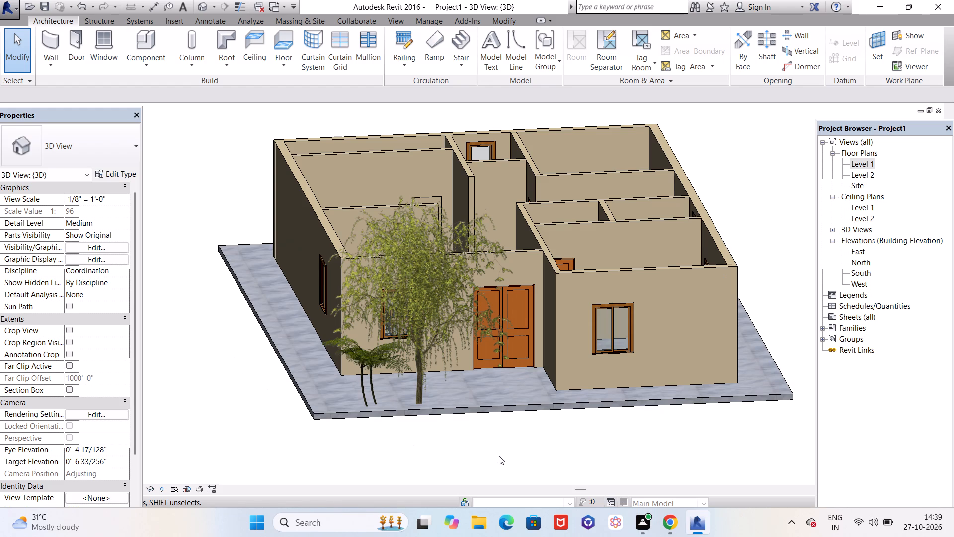
{"action": "middle_click_drag", "start_coordinate": [544, 450], "coordinate": [451, 431], "text": "shift"}
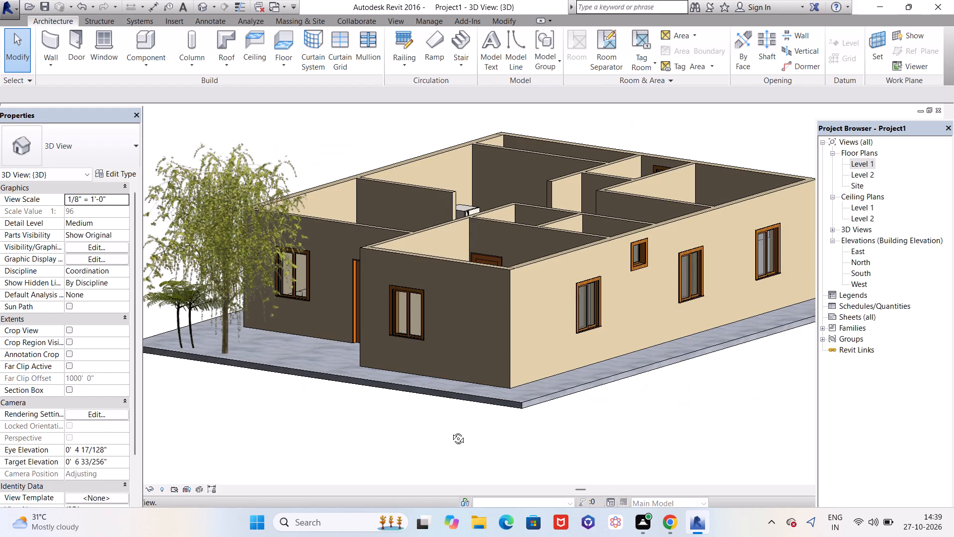
{"action": "middle_click_drag", "start_coordinate": [451, 431], "coordinate": [510, 431], "text": "shift"}
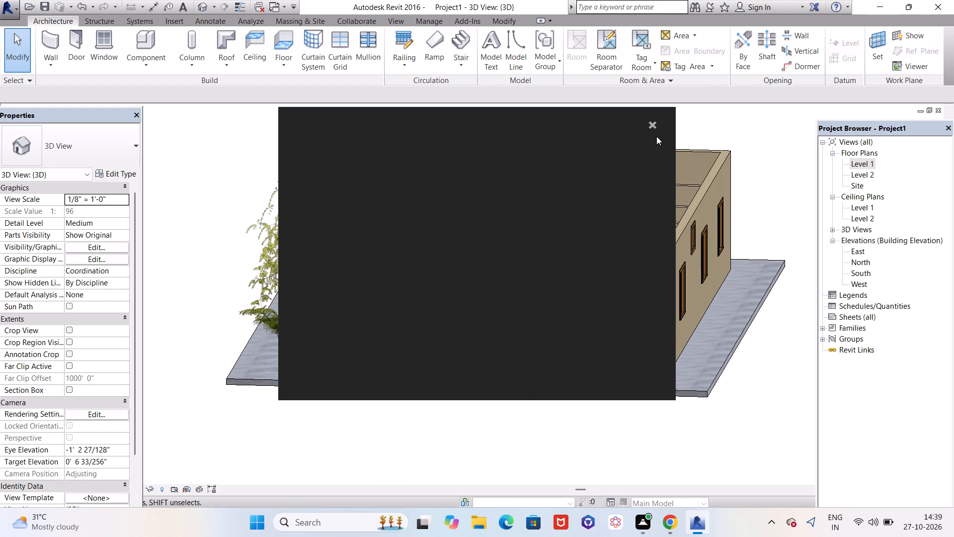
{"action": "left_click", "coordinate": [650, 122]}
{"action": "left_click", "coordinate": [650, 122]}
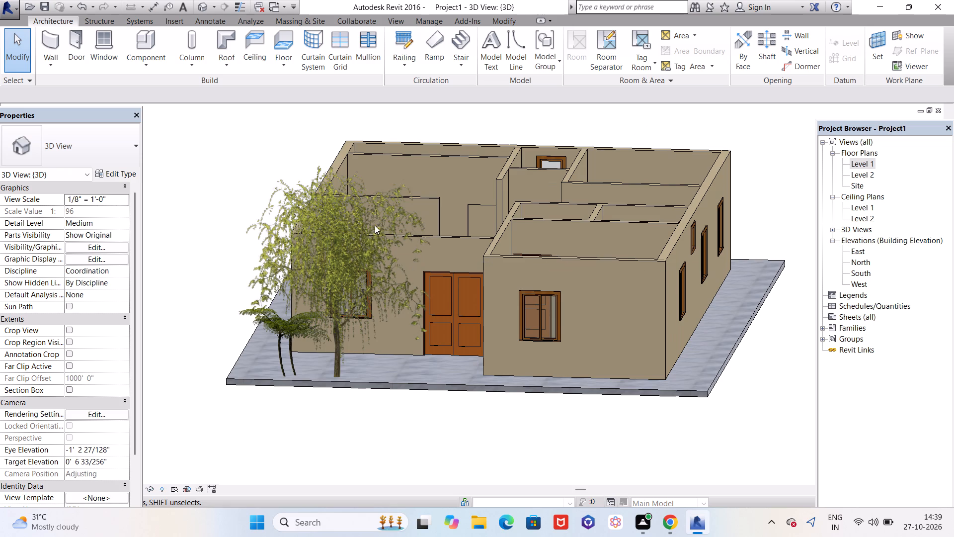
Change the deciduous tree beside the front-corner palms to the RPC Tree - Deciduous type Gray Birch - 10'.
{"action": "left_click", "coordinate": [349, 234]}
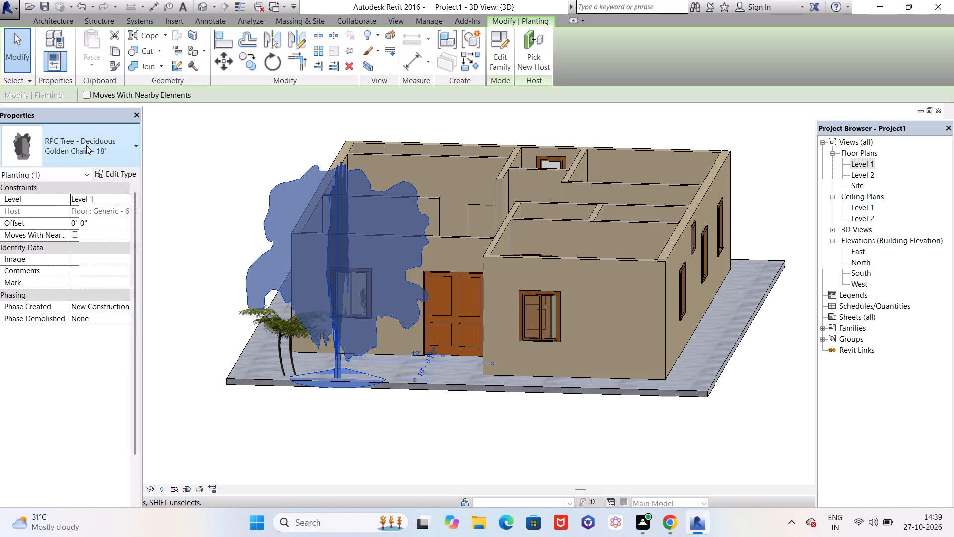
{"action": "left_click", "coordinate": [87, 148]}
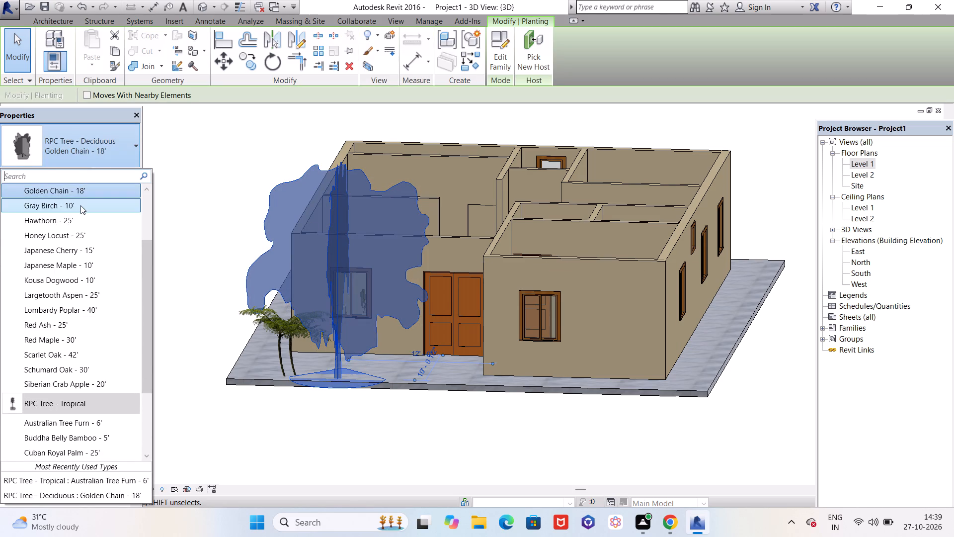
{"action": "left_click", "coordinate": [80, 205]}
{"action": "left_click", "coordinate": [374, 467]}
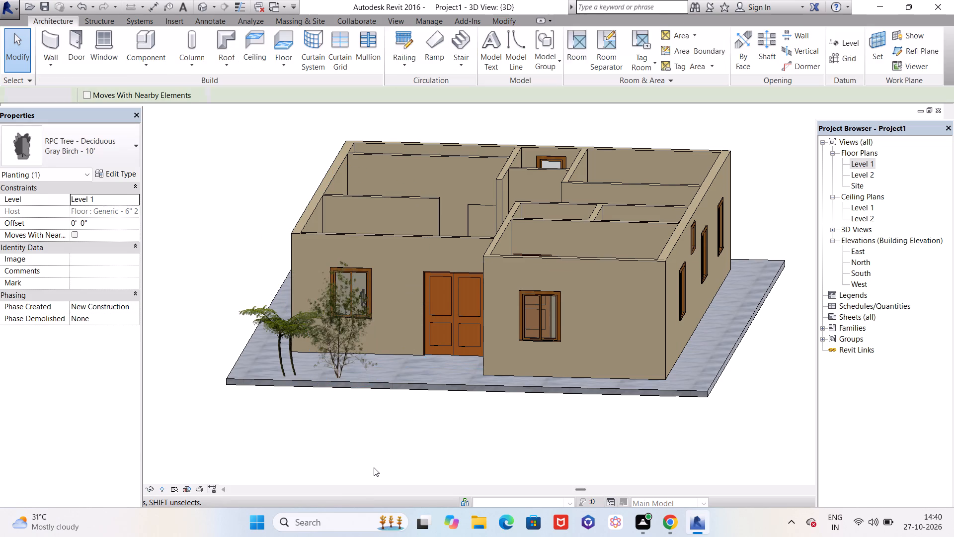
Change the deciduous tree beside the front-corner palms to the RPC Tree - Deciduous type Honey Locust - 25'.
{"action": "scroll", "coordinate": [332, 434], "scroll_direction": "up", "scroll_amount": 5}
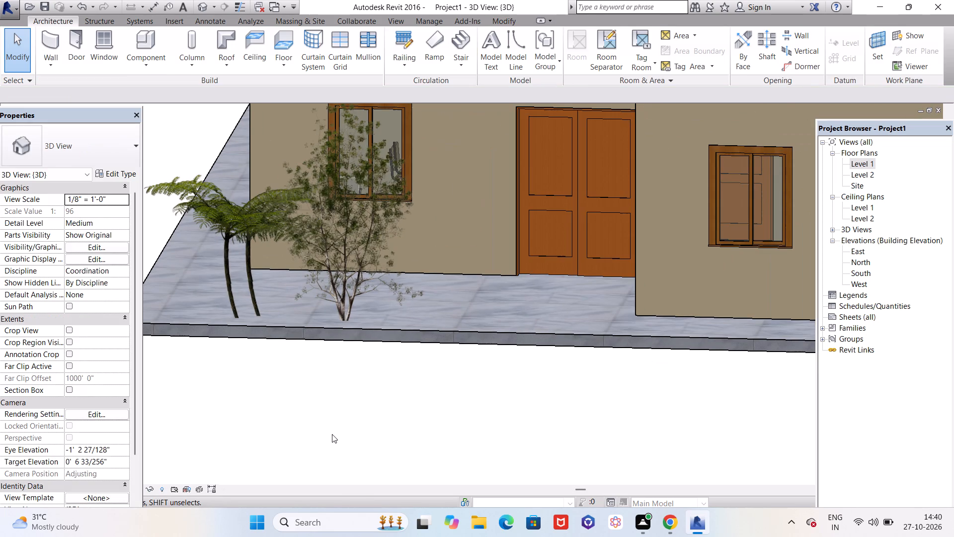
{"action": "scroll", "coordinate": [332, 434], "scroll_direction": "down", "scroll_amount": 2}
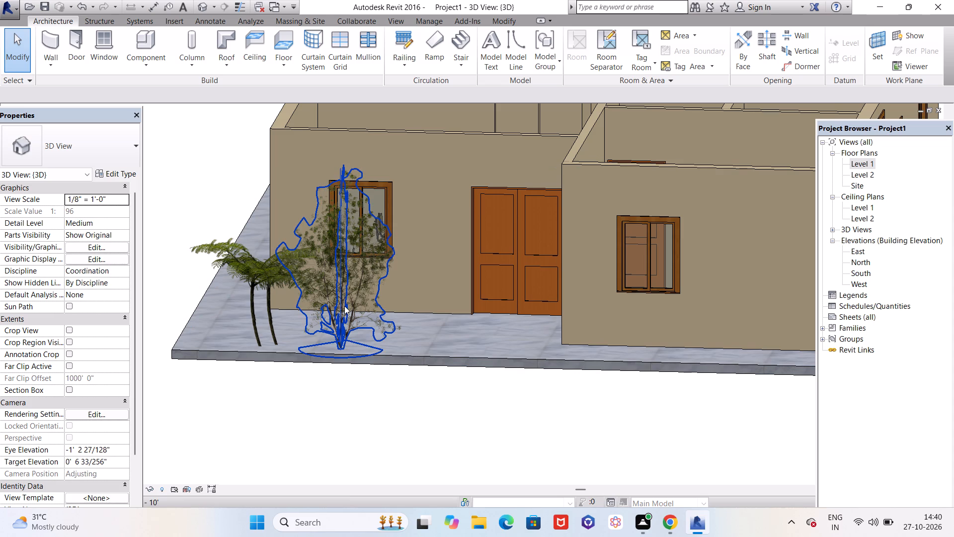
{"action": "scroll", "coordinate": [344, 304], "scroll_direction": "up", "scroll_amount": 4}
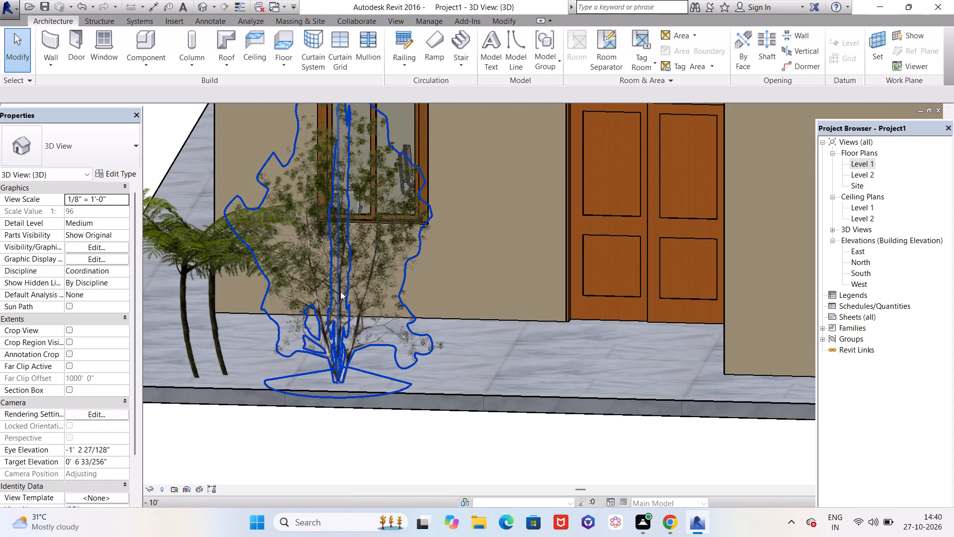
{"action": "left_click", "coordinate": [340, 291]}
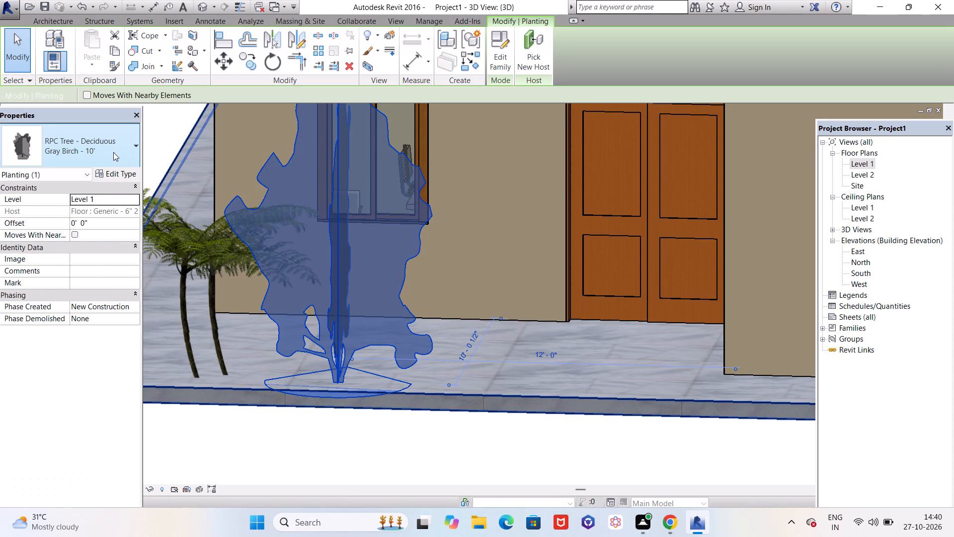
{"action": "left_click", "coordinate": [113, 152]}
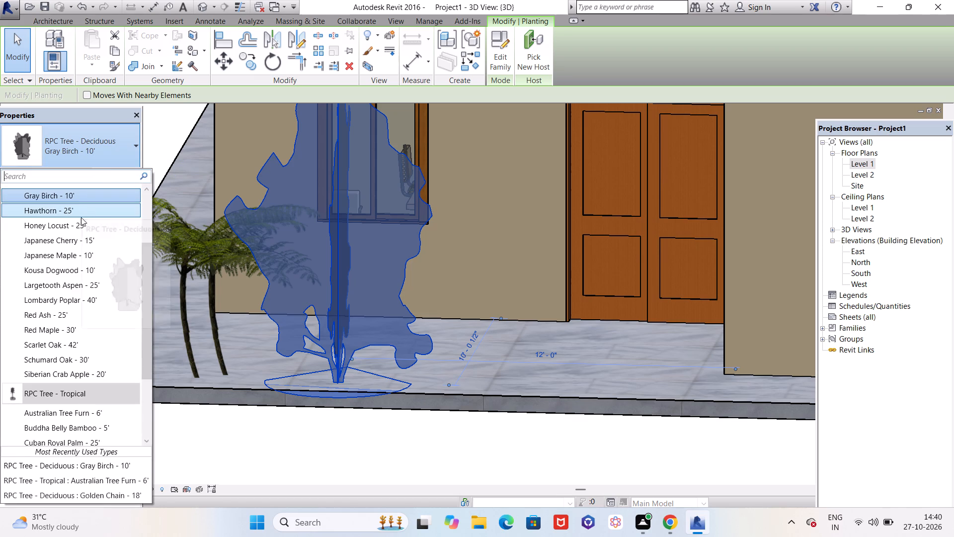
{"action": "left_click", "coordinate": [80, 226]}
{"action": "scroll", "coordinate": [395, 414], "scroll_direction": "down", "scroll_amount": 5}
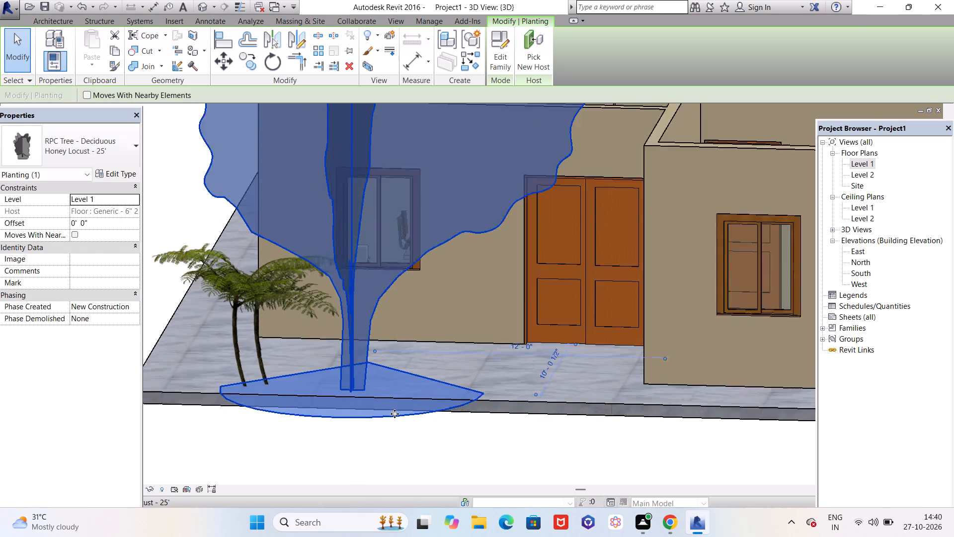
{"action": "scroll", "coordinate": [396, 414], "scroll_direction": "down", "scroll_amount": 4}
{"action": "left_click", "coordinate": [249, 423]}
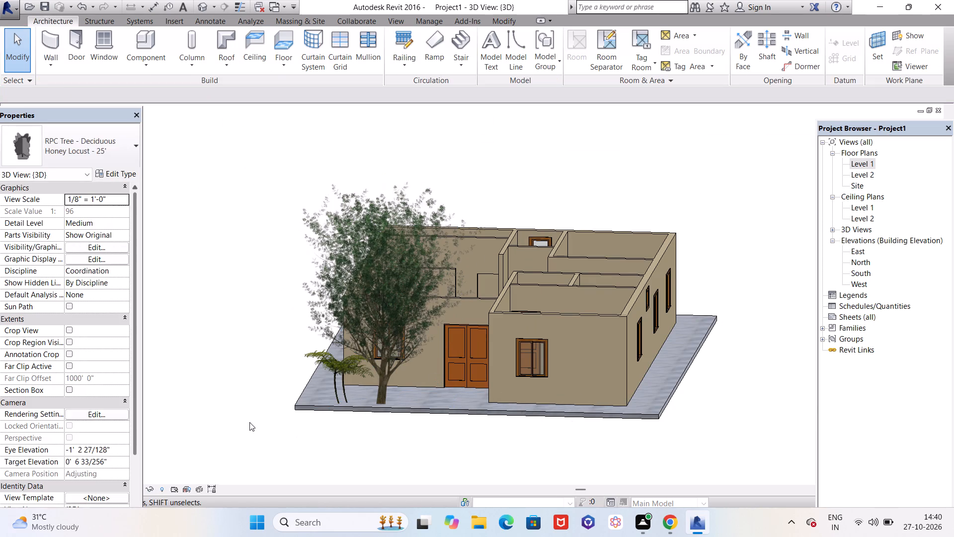
Change the deciduous tree beside the front-corner palms to the RPC Tree - Deciduous type Japanese Cherry - 15'.
{"action": "left_click", "coordinate": [389, 324]}
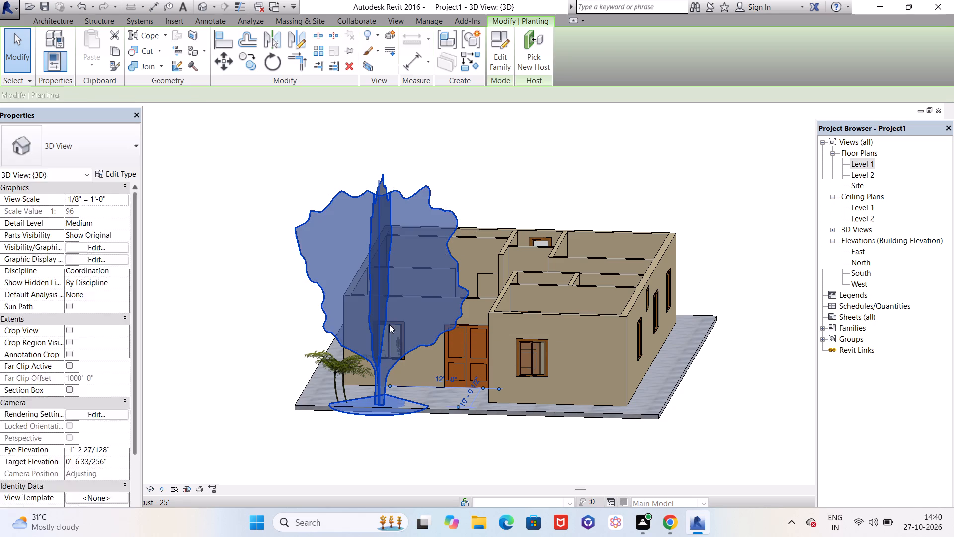
{"action": "left_click", "coordinate": [118, 145]}
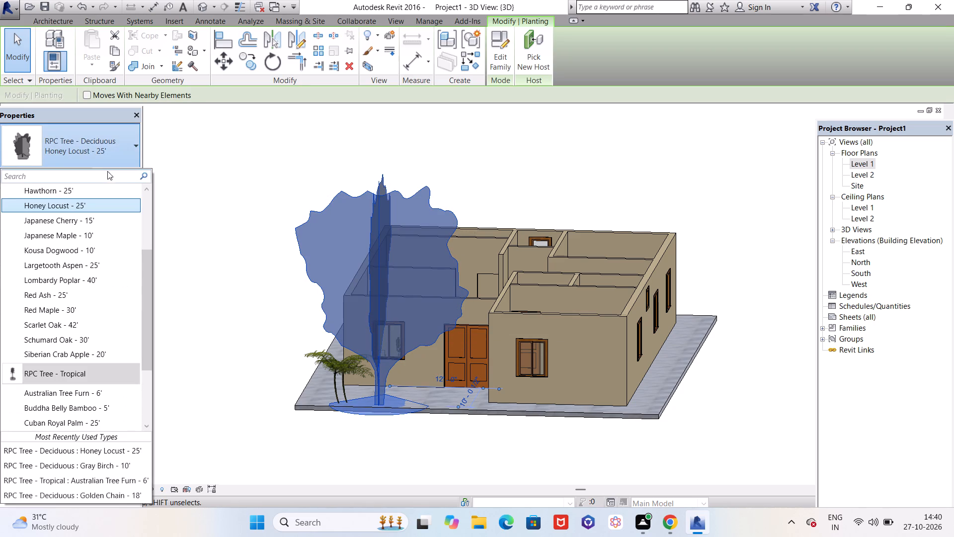
{"action": "scroll", "coordinate": [82, 307], "scroll_direction": "up", "scroll_amount": 5}
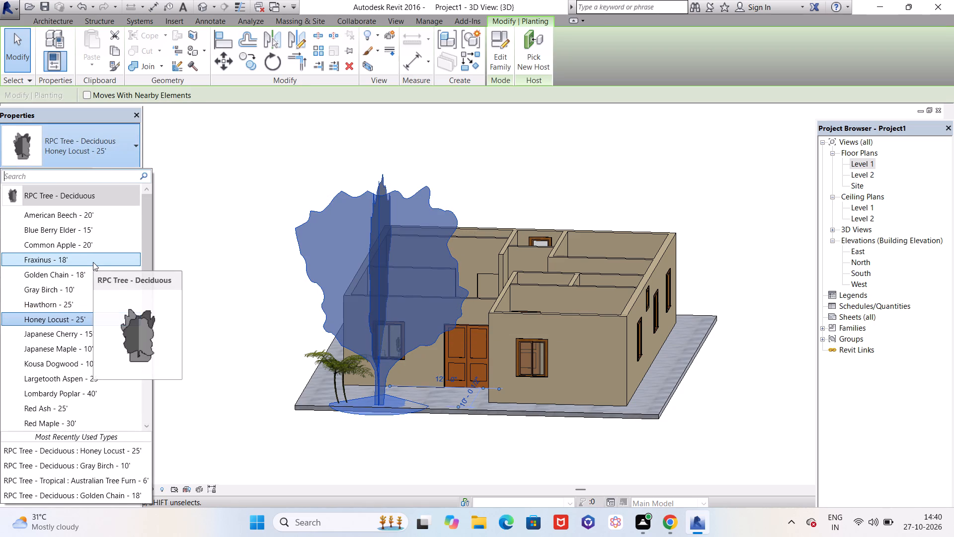
{"action": "left_click", "coordinate": [88, 332]}
{"action": "left_click", "coordinate": [229, 388]}
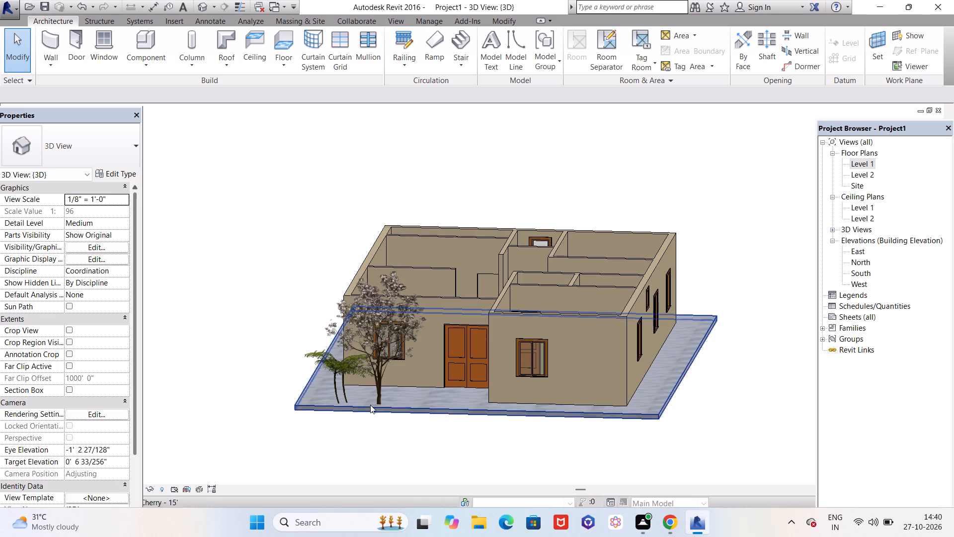
Examine the Japanese Cherry tree close up against the front window and palms, and in proportion to the whole house.
{"action": "scroll", "coordinate": [373, 398], "scroll_direction": "up", "scroll_amount": 5}
{"action": "left_click", "coordinate": [196, 282]}
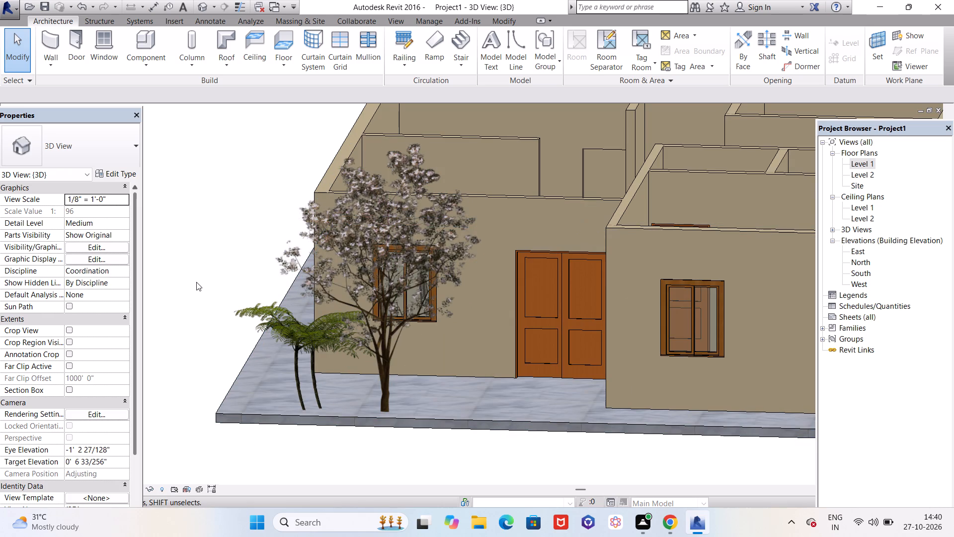
{"action": "scroll", "coordinate": [457, 261], "scroll_direction": "up", "scroll_amount": 3}
{"action": "scroll", "coordinate": [380, 248], "scroll_direction": "up", "scroll_amount": 5}
{"action": "scroll", "coordinate": [420, 289], "scroll_direction": "down", "scroll_amount": 2}
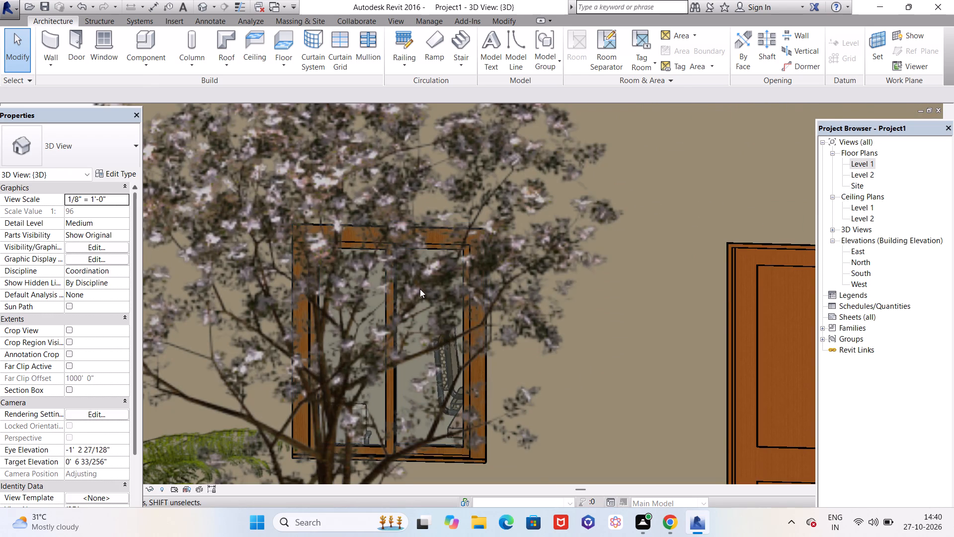
{"action": "scroll", "coordinate": [420, 289], "scroll_direction": "down", "scroll_amount": 7}
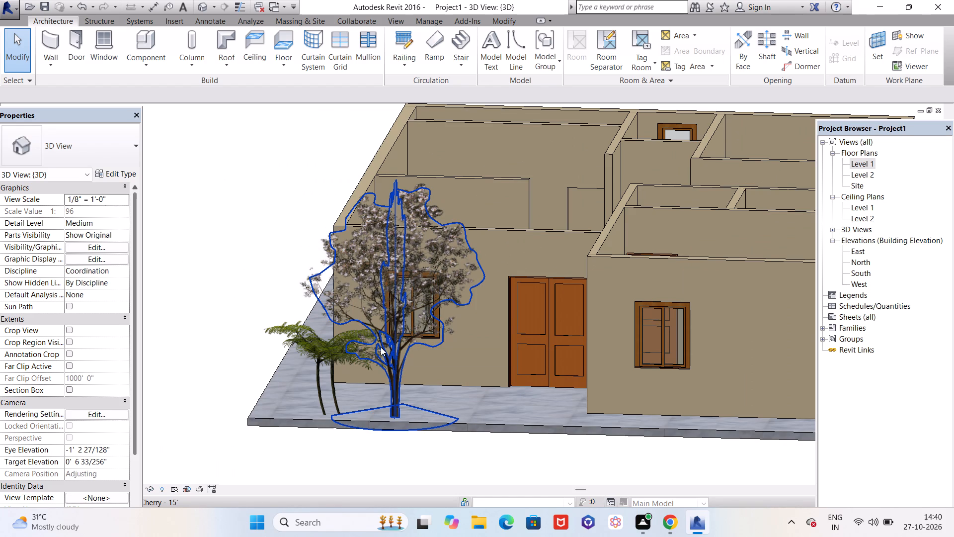
{"action": "scroll", "coordinate": [376, 349], "scroll_direction": "down", "scroll_amount": 2}
{"action": "left_click", "coordinate": [248, 299]}
{"action": "scroll", "coordinate": [256, 307], "scroll_direction": "down", "scroll_amount": 3}
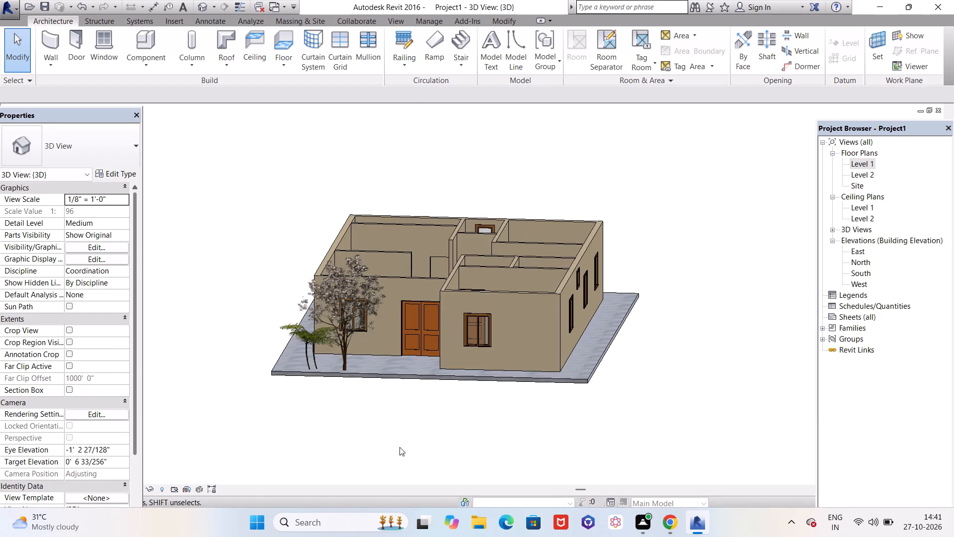
Review the whole house in 3D from the front and from above, including the furnished rooms, marble slab and front-corner planting.
{"action": "middle_click_drag", "start_coordinate": [416, 443], "coordinate": [436, 392]}
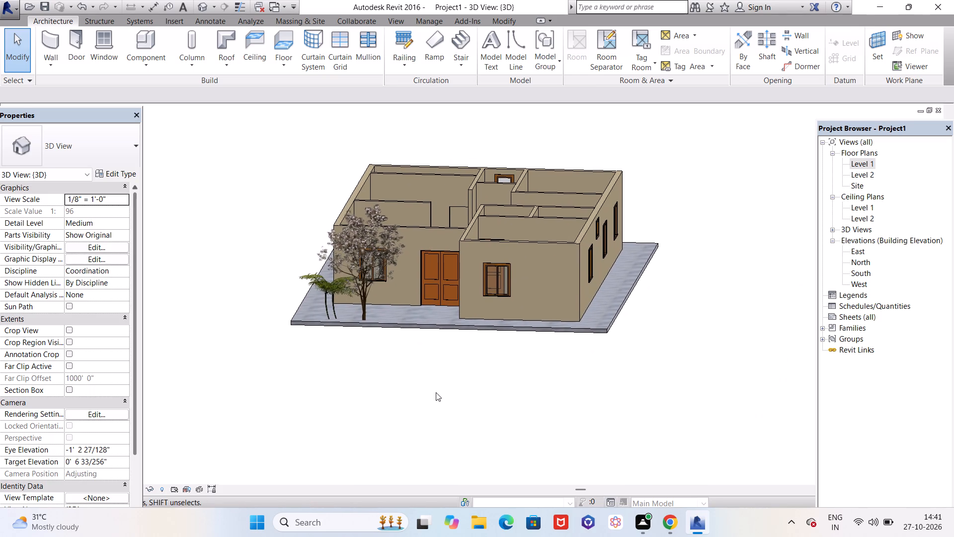
{"action": "middle_click_drag", "start_coordinate": [282, 193], "coordinate": [283, 211], "text": "shift"}
{"action": "middle_click_drag", "start_coordinate": [283, 211], "coordinate": [294, 182], "text": "shift"}
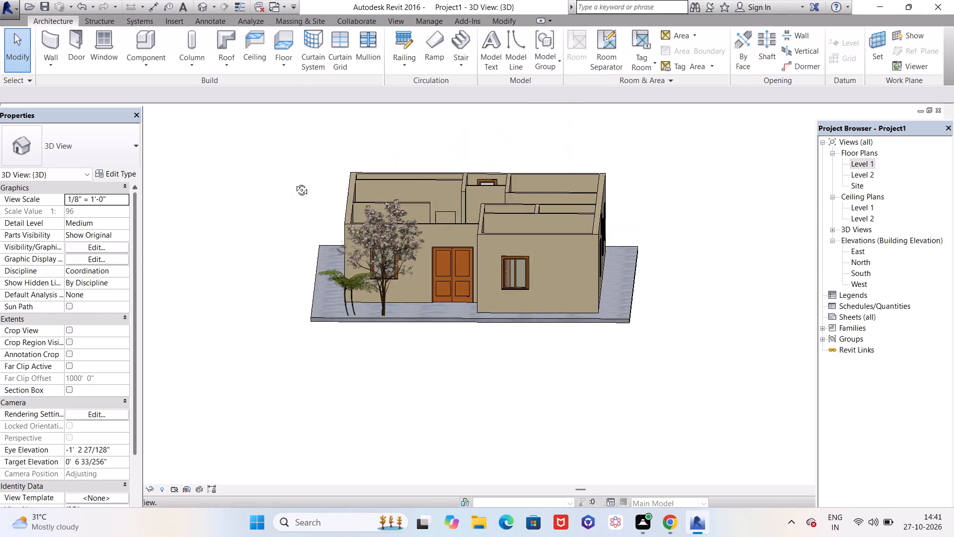
{"action": "middle_click_drag", "start_coordinate": [294, 182], "coordinate": [299, 169], "text": "shift"}
{"action": "scroll", "coordinate": [380, 170], "scroll_direction": "up", "scroll_amount": 3}
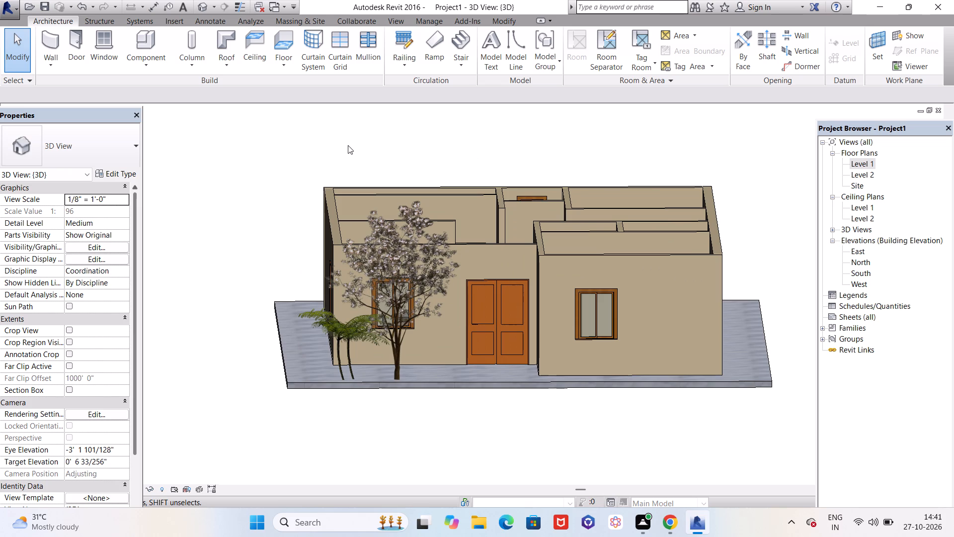
{"action": "middle_click_drag", "start_coordinate": [291, 134], "coordinate": [291, 170], "text": "shift"}
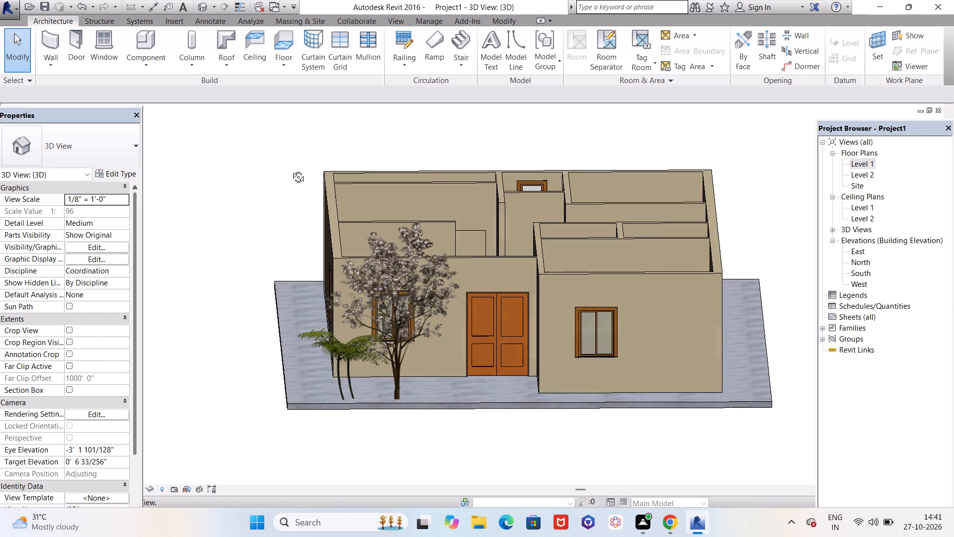
{"action": "middle_click_drag", "start_coordinate": [291, 170], "coordinate": [312, 266], "text": "shift"}
{"action": "scroll", "coordinate": [286, 238], "scroll_direction": "down", "scroll_amount": 4}
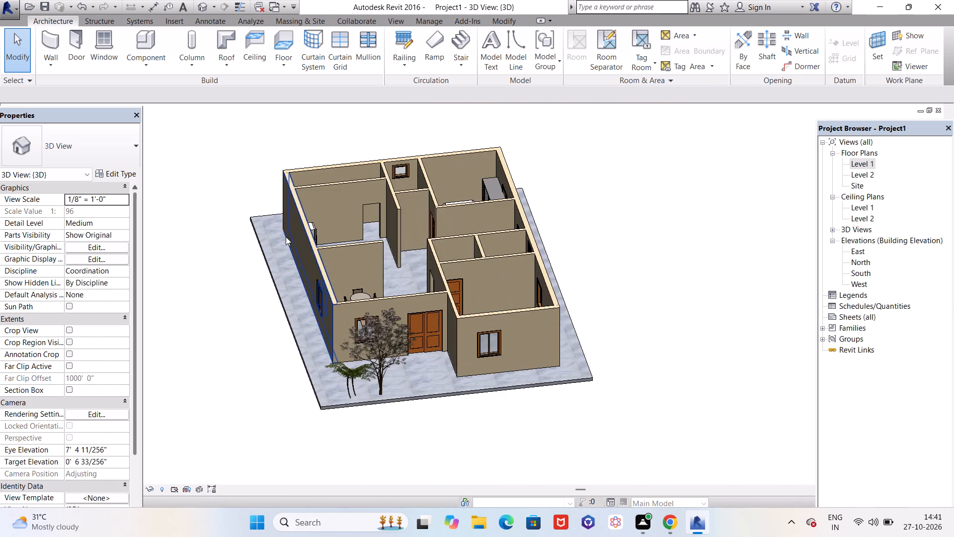
{"action": "scroll", "coordinate": [286, 237], "scroll_direction": "down", "scroll_amount": 2}
{"action": "middle_click_drag", "start_coordinate": [279, 151], "coordinate": [281, 352], "text": "shift"}
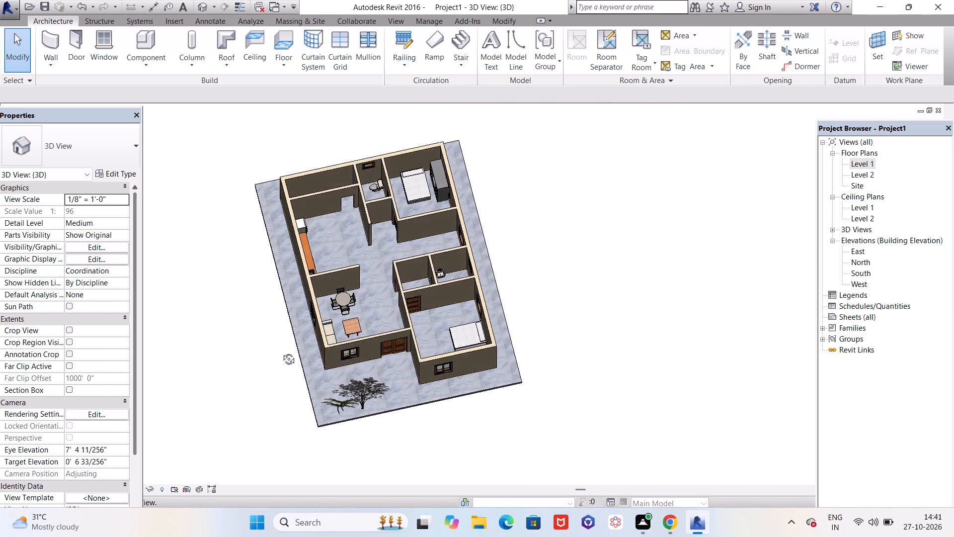
{"action": "middle_click_drag", "start_coordinate": [281, 352], "coordinate": [323, 285], "text": "shift"}
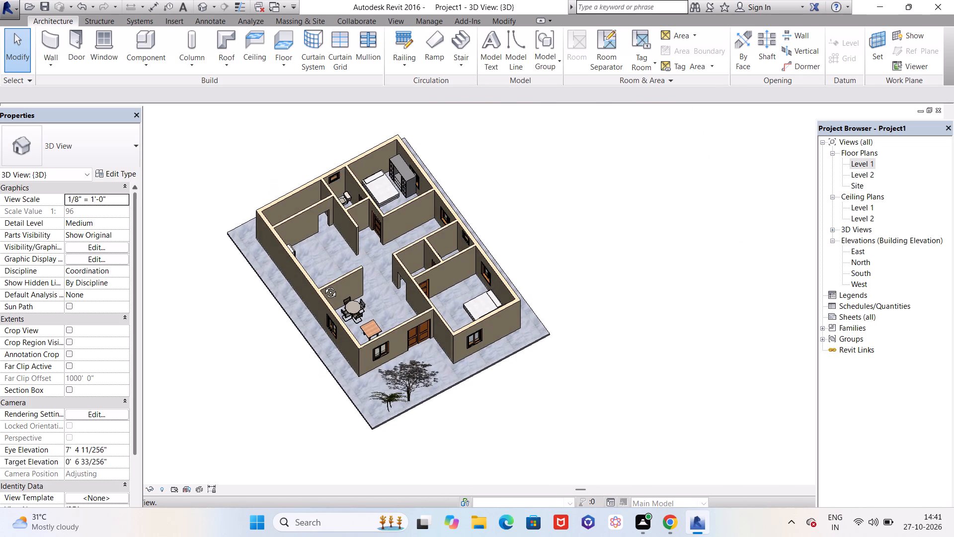
{"action": "middle_click_drag", "start_coordinate": [323, 285], "coordinate": [318, 274], "text": "shift"}
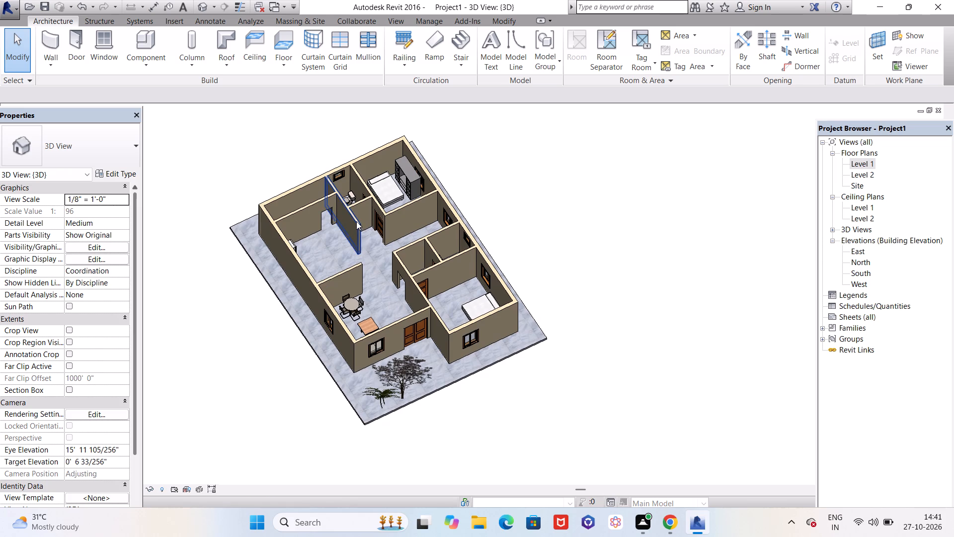
Take a screenshot of the whole house in the 3D view from above, including the marble slab and front-corner planting.
{"action": "scroll", "coordinate": [356, 221], "scroll_direction": "up", "scroll_amount": 3}
{"action": "scroll", "coordinate": [359, 221], "scroll_direction": "down", "scroll_amount": 1}
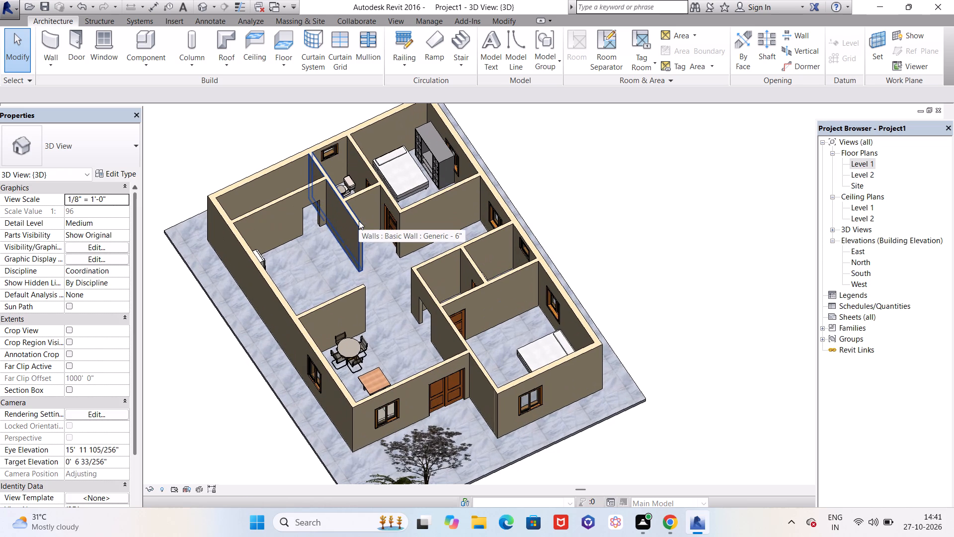
{"action": "middle_click_drag", "start_coordinate": [356, 214], "coordinate": [370, 222], "text": "shift"}
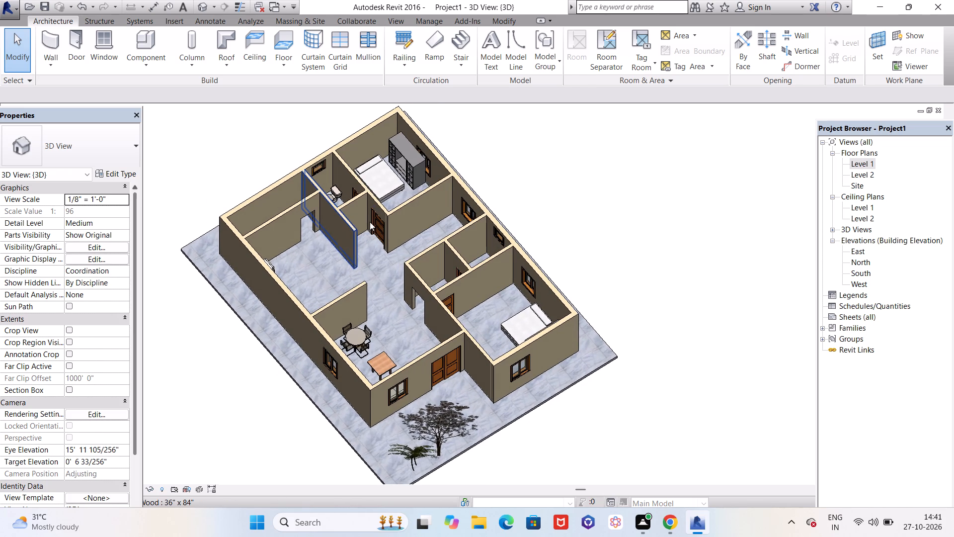
{"action": "scroll", "coordinate": [370, 222], "scroll_direction": "down", "scroll_amount": 1}
{"action": "middle_click_drag", "start_coordinate": [342, 270], "coordinate": [381, 266]}
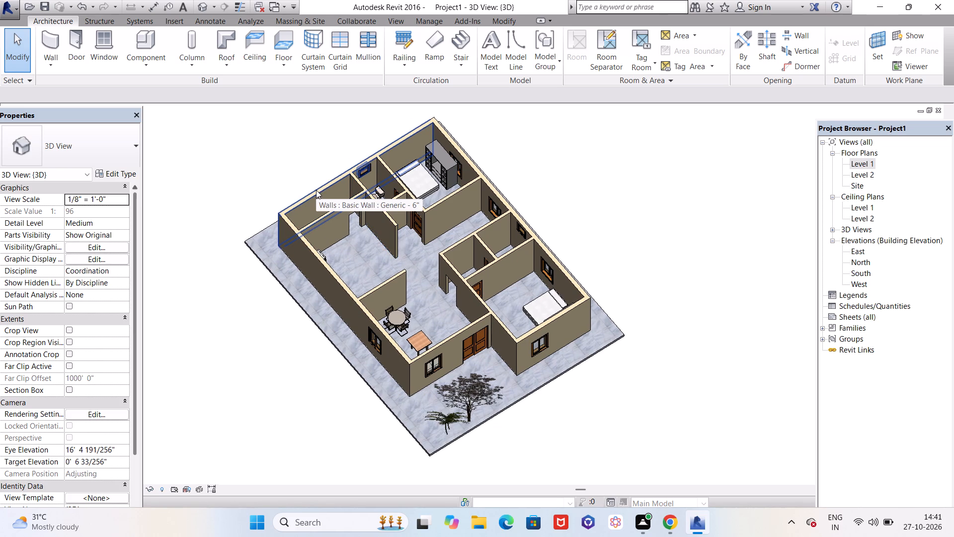
{"action": "key", "text": "Print"}
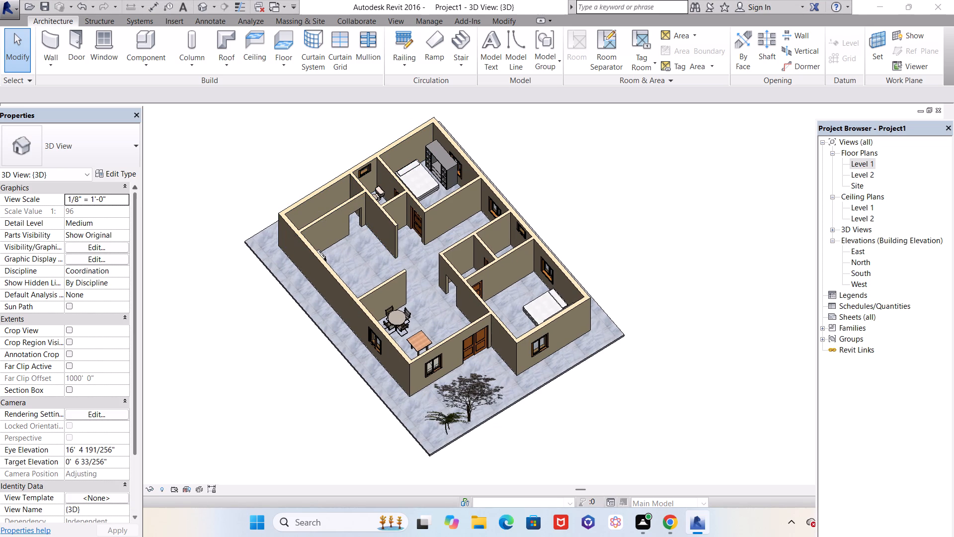
{"action": "left_click_drag", "start_coordinate": [171, 119], "coordinate": [661, 439]}
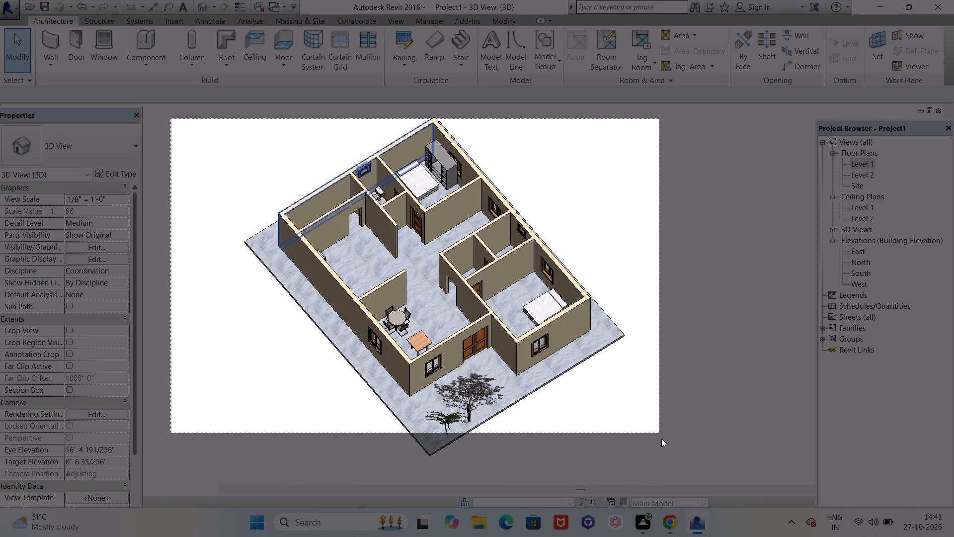
{"action": "left_click_drag", "start_coordinate": [661, 439], "coordinate": [661, 470]}
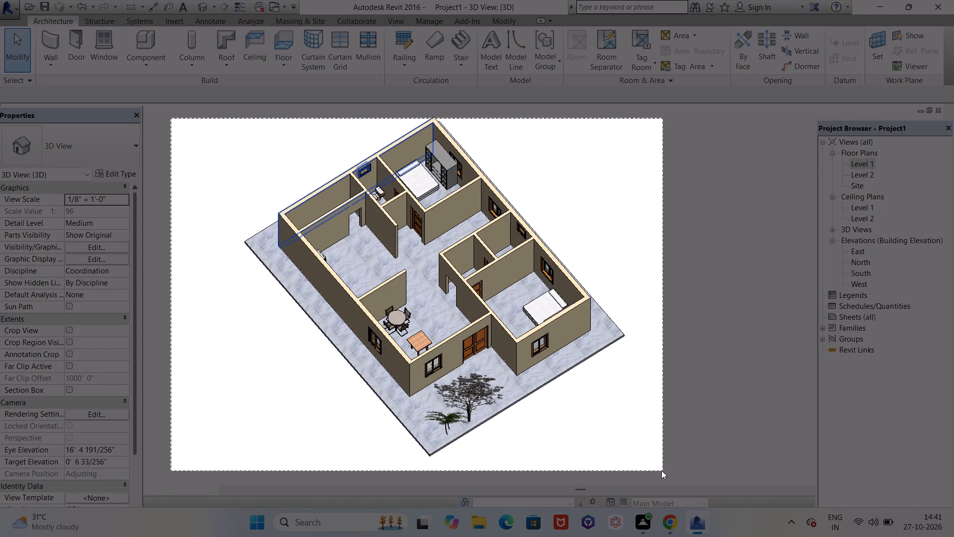
{"action": "left_click_drag", "start_coordinate": [661, 470], "coordinate": [629, 461]}
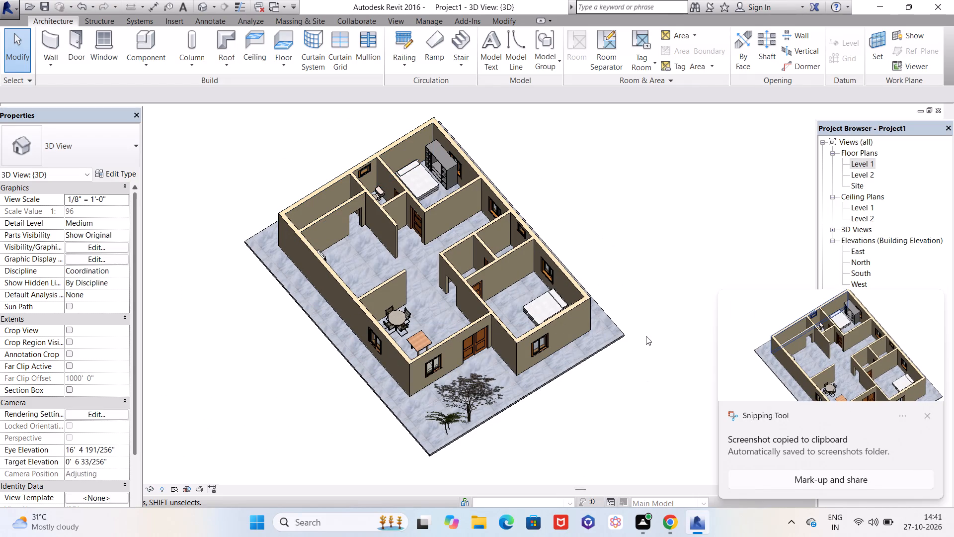
Examine the house in 3D from the front and the long window side, including the outer walls, slab edge and trees.
{"action": "middle_click_drag", "start_coordinate": [564, 411], "coordinate": [556, 395], "text": "shift"}
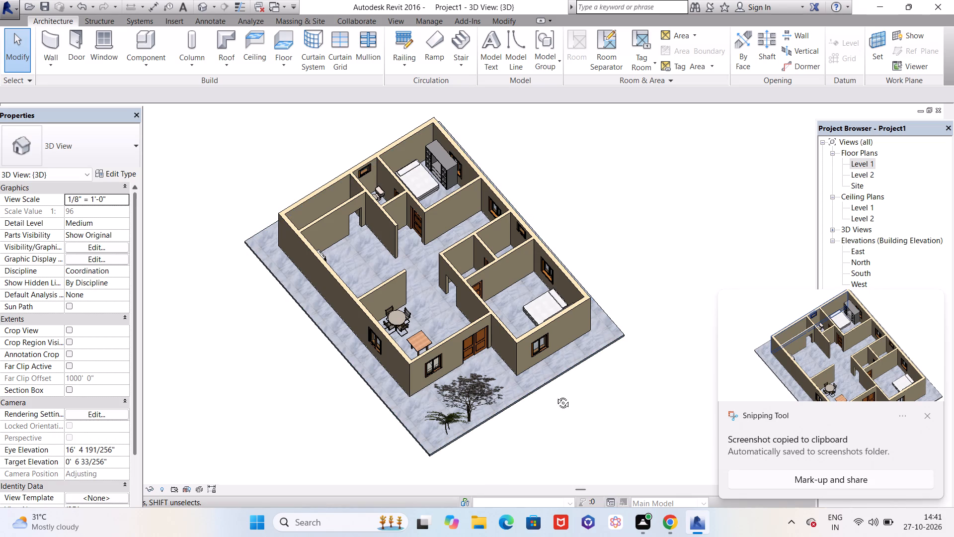
{"action": "middle_click_drag", "start_coordinate": [556, 395], "coordinate": [498, 330], "text": "shift"}
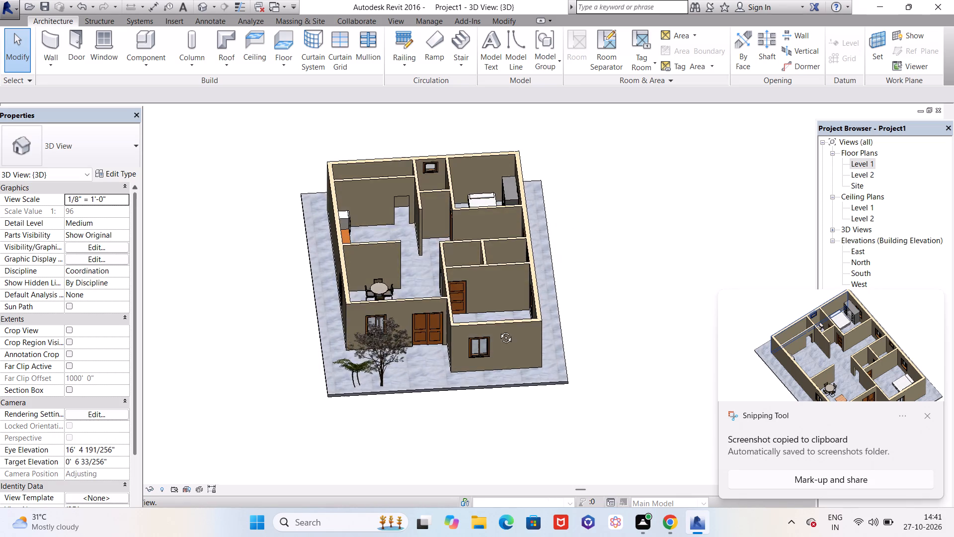
{"action": "middle_click_drag", "start_coordinate": [498, 330], "coordinate": [347, 191], "text": "shift"}
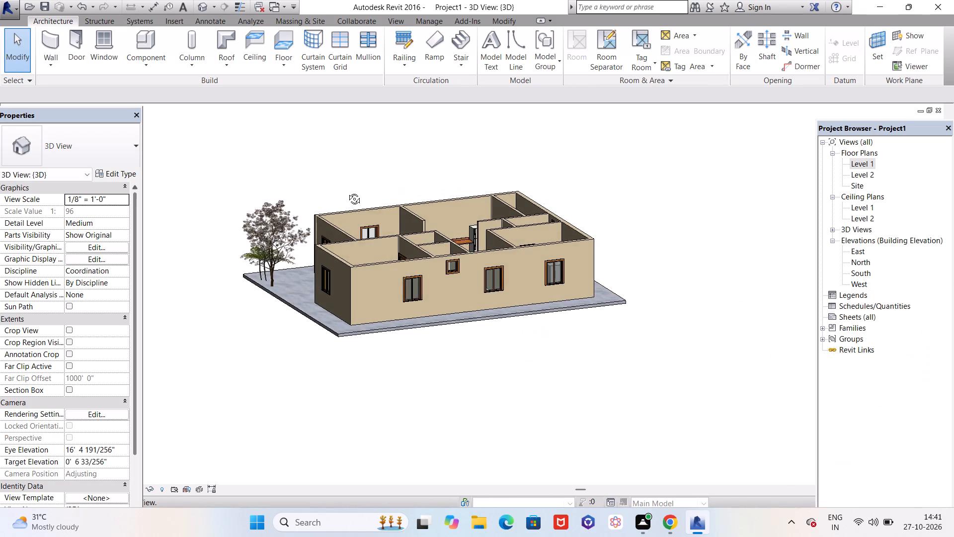
{"action": "middle_click_drag", "start_coordinate": [347, 191], "coordinate": [375, 190], "text": "shift"}
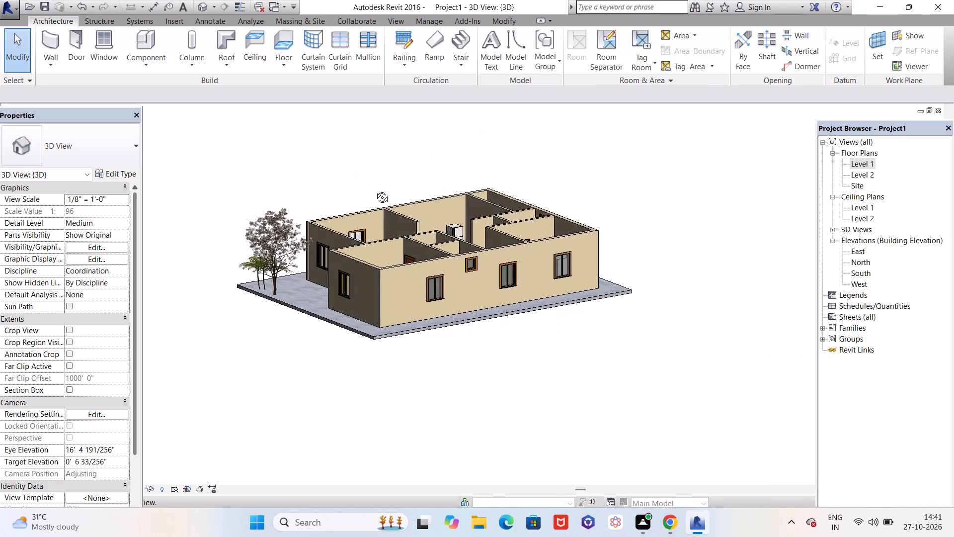
{"action": "middle_click_drag", "start_coordinate": [375, 190], "coordinate": [389, 196], "text": "shift"}
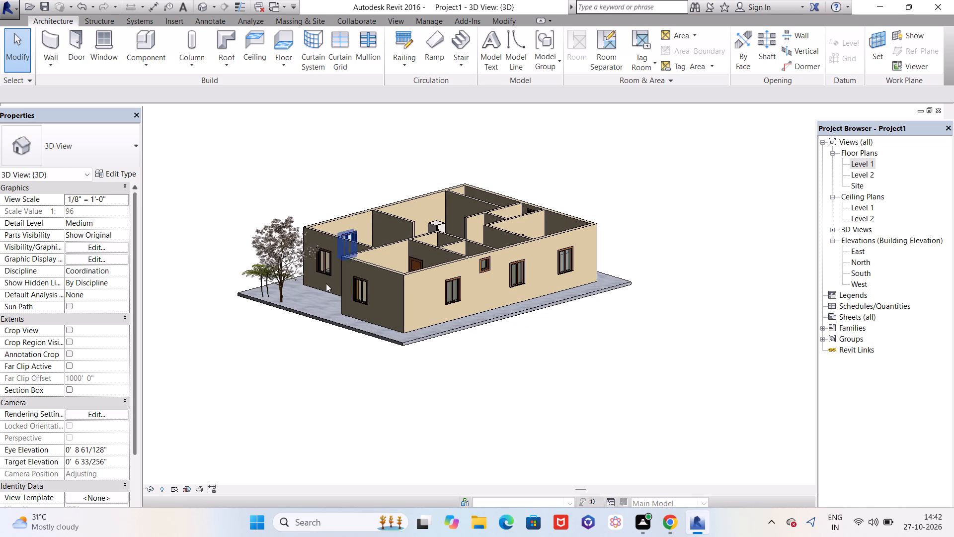
{"action": "middle_click_drag", "start_coordinate": [247, 339], "coordinate": [357, 395], "text": "shift"}
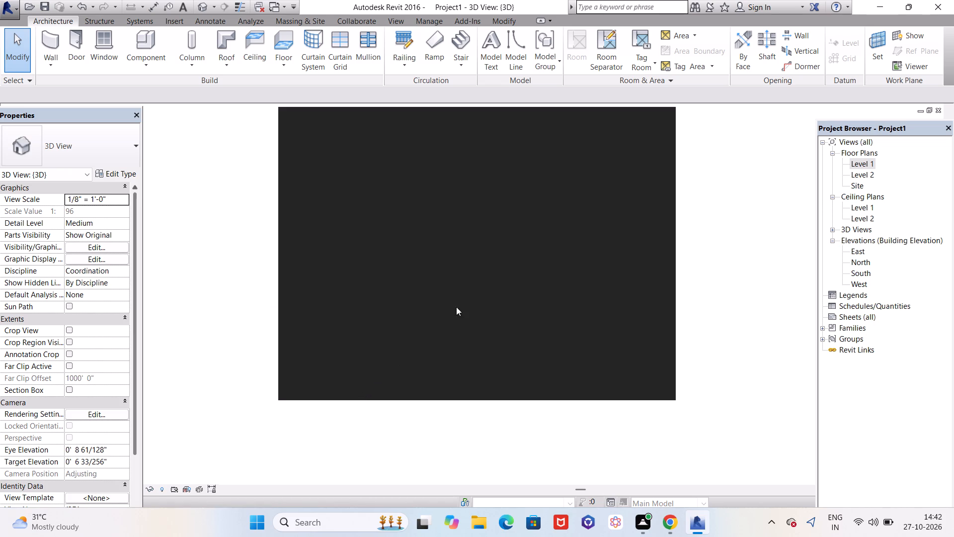
{"action": "double_click", "coordinate": [653, 126]}
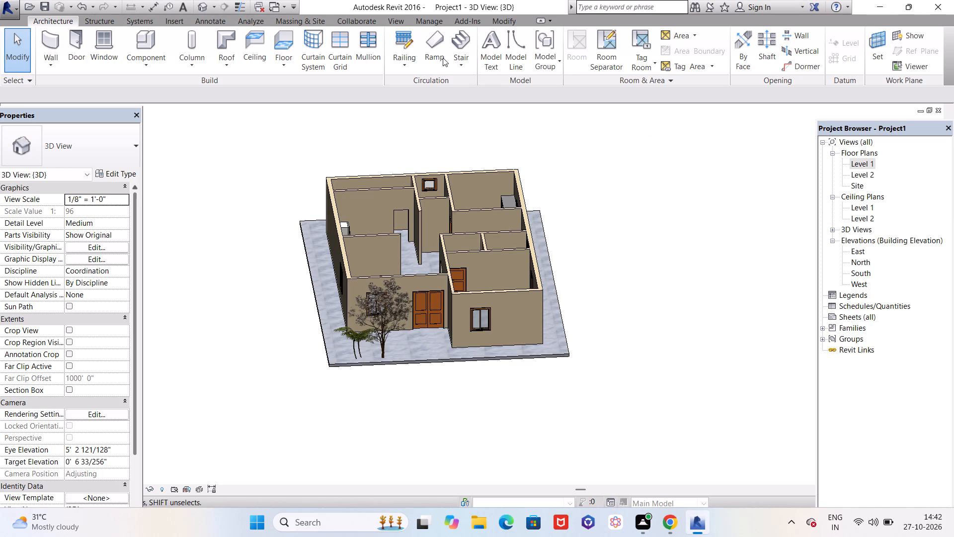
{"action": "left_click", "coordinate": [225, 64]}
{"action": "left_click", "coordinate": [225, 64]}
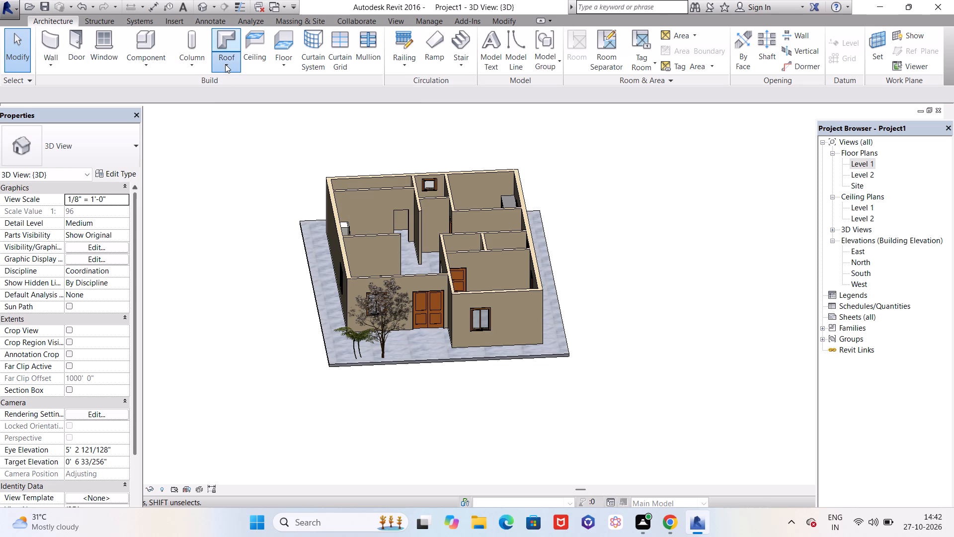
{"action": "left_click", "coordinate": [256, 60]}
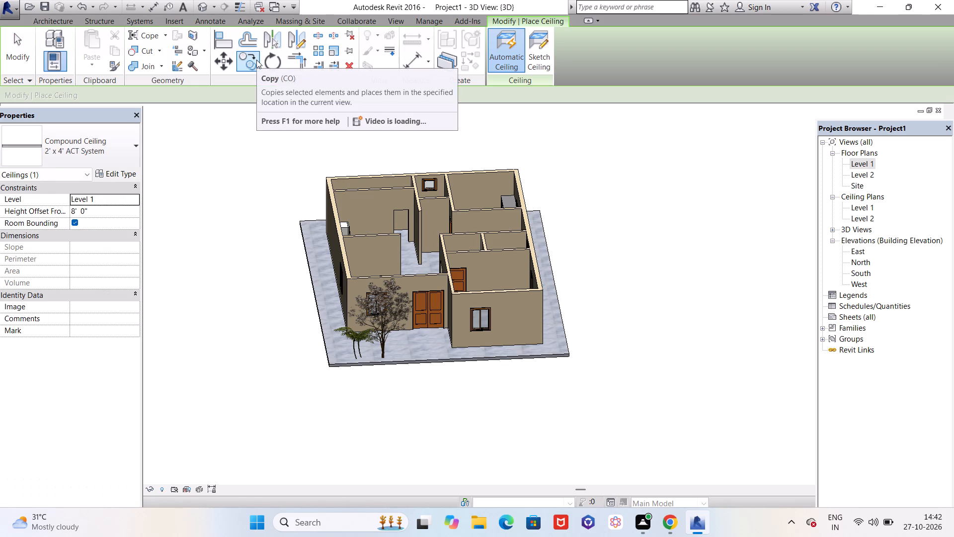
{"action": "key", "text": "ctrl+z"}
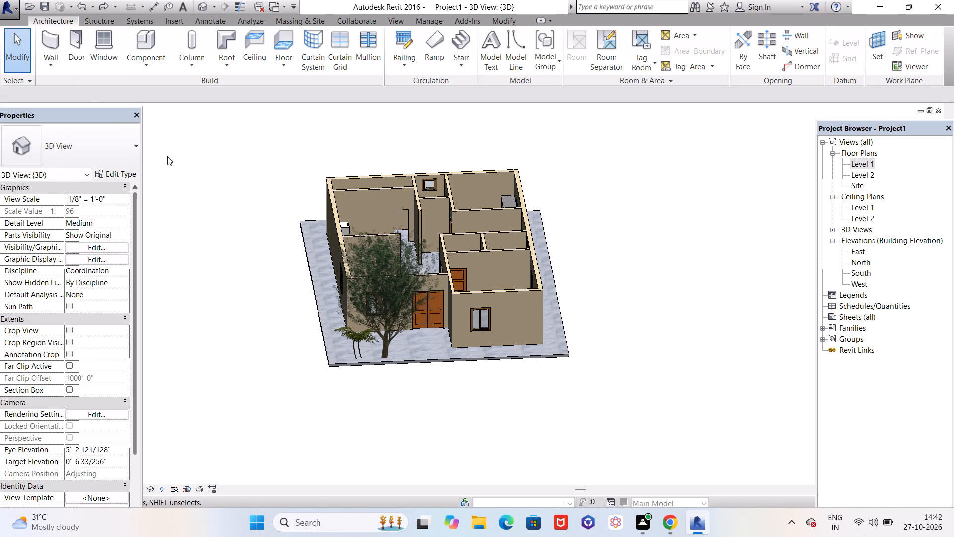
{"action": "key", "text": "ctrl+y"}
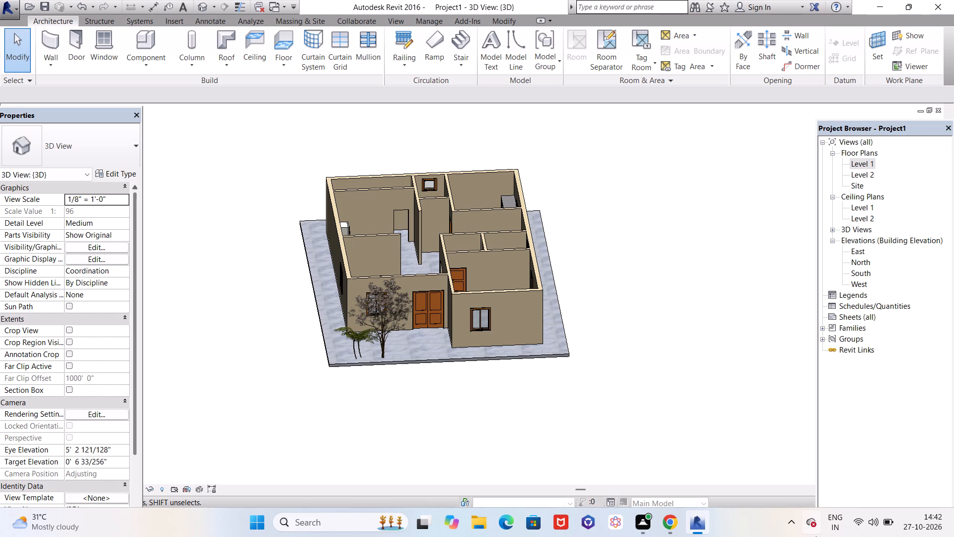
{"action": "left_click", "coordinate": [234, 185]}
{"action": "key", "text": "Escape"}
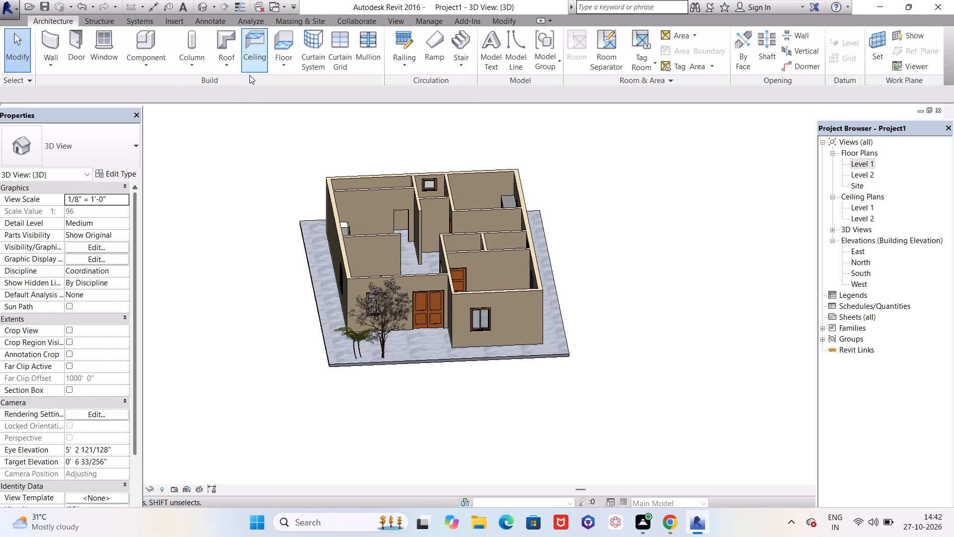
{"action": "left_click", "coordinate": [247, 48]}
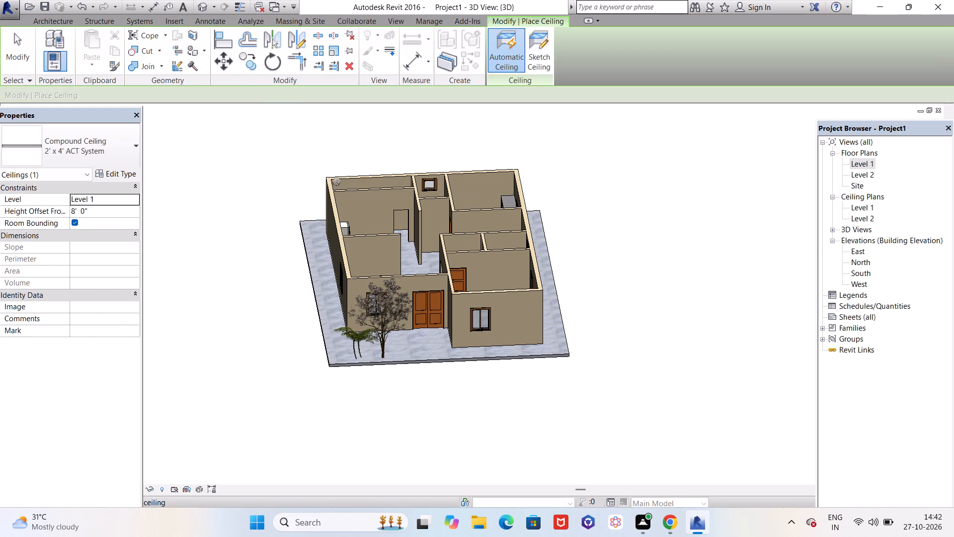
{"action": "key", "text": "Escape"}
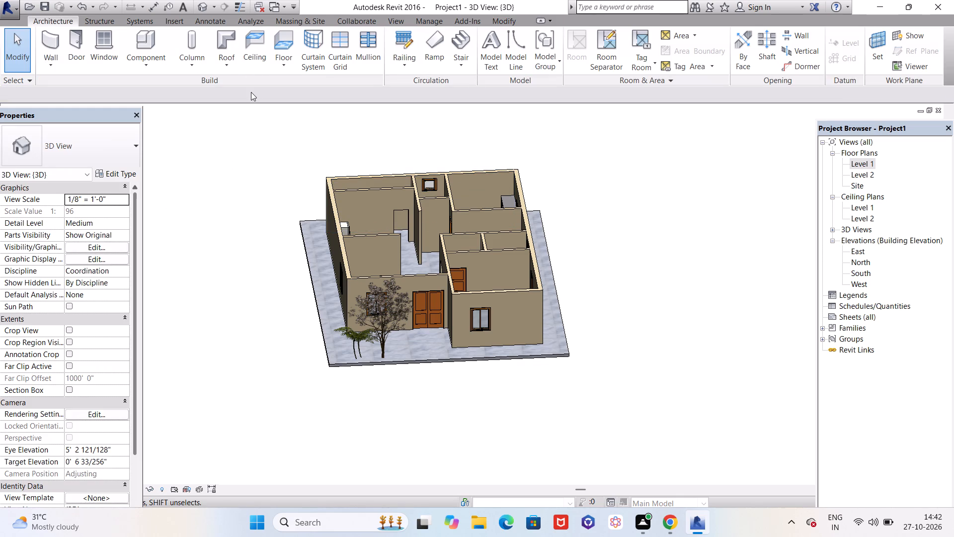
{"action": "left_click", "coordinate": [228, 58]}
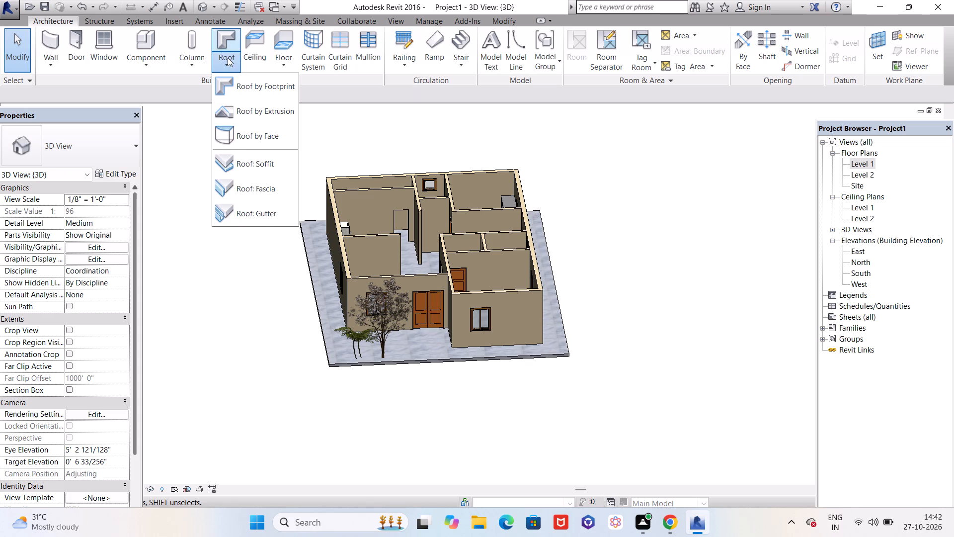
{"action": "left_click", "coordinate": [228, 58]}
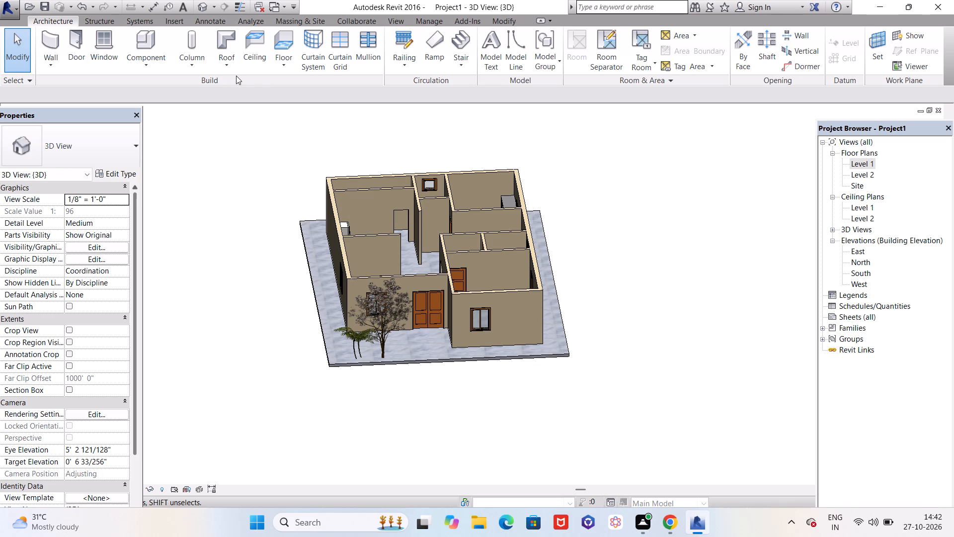
Examine the house exterior in 3D from the front facade and the rear corner, with the trees in view.
{"action": "scroll", "coordinate": [335, 267], "scroll_direction": "up", "scroll_amount": 5}
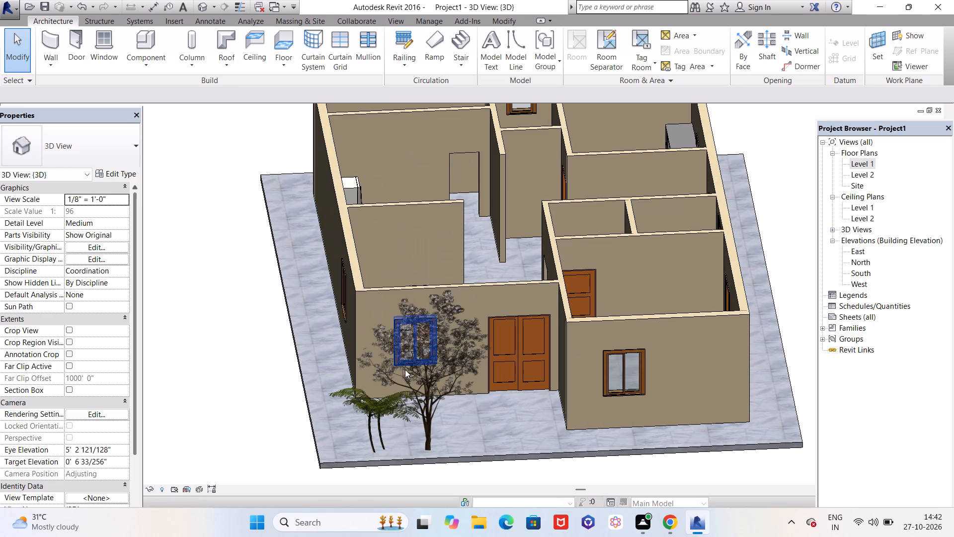
{"action": "scroll", "coordinate": [369, 300], "scroll_direction": "down", "scroll_amount": 3}
{"action": "middle_click_drag", "start_coordinate": [319, 393], "coordinate": [319, 258], "text": "shift"}
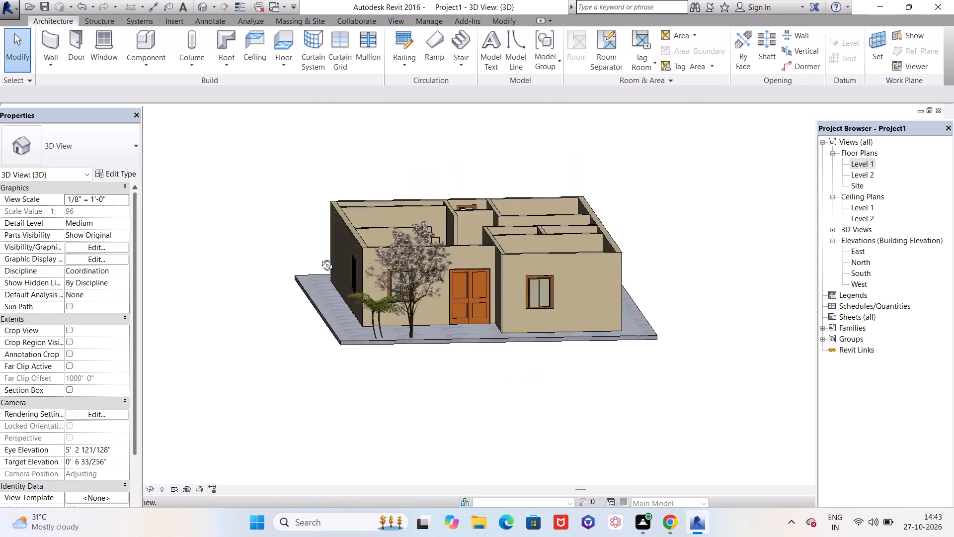
{"action": "middle_click_drag", "start_coordinate": [319, 258], "coordinate": [541, 286], "text": "shift"}
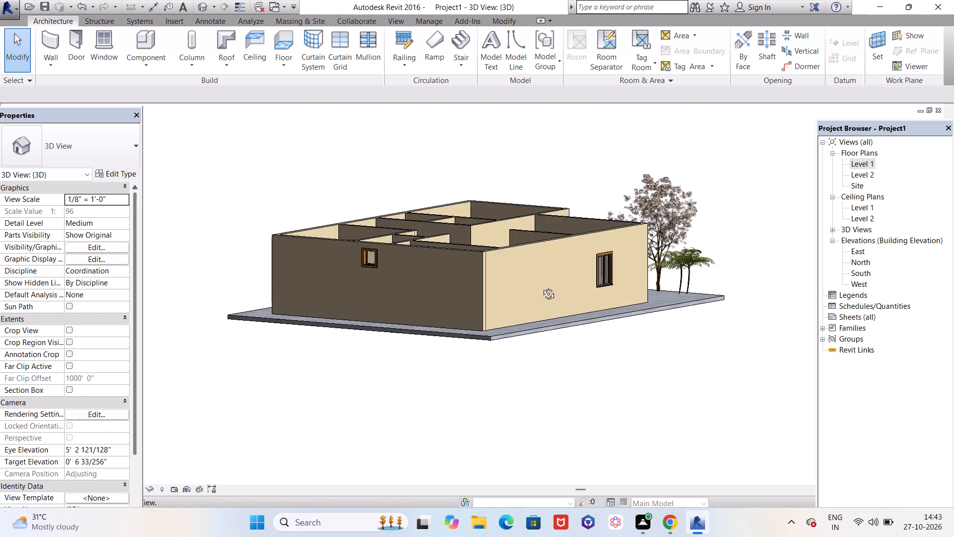
{"action": "middle_click_drag", "start_coordinate": [541, 286], "coordinate": [315, 284], "text": "shift"}
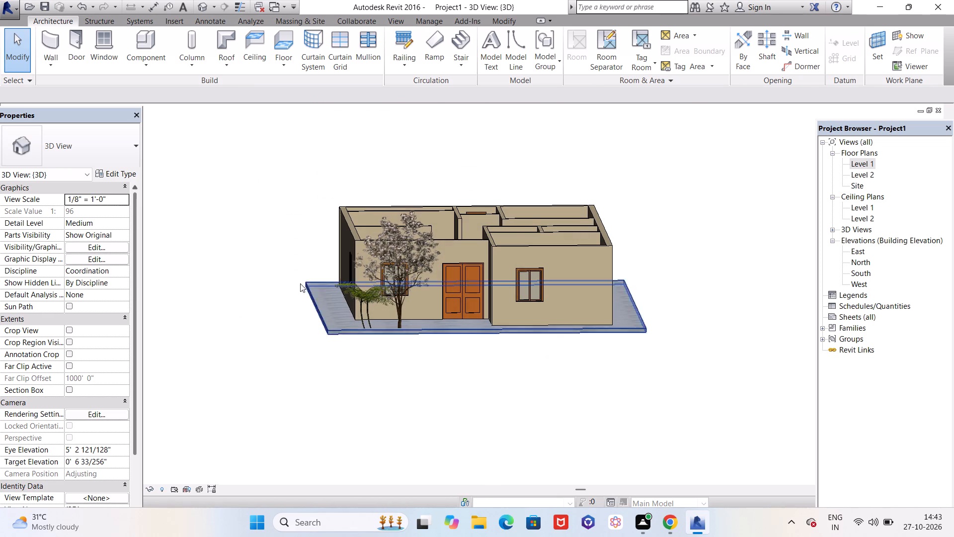
{"action": "scroll", "coordinate": [299, 233], "scroll_direction": "up", "scroll_amount": 3}
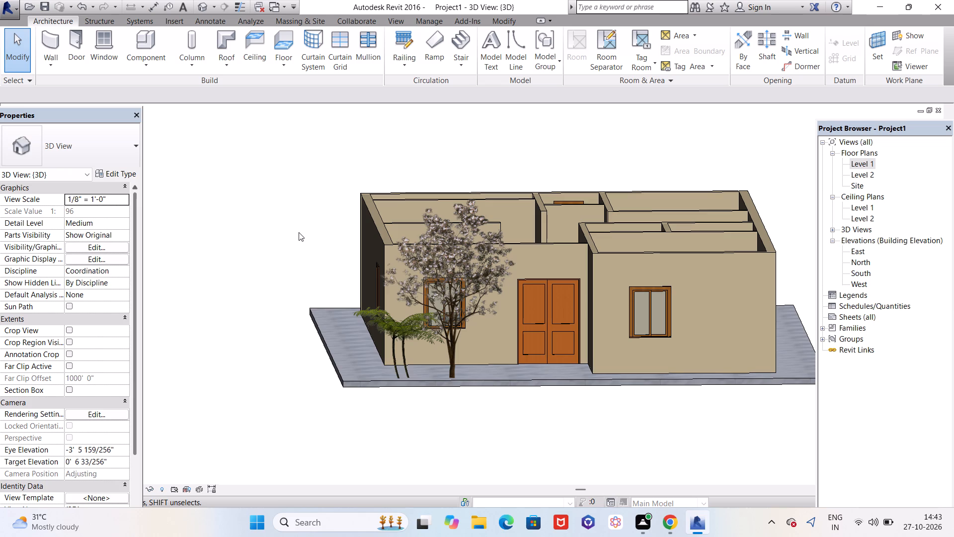
Open the Level 1 floor plan showing the whole furnished house and its slab outline.
{"action": "double_click", "coordinate": [870, 166]}
{"action": "scroll", "coordinate": [586, 316], "scroll_direction": "down", "scroll_amount": 5}
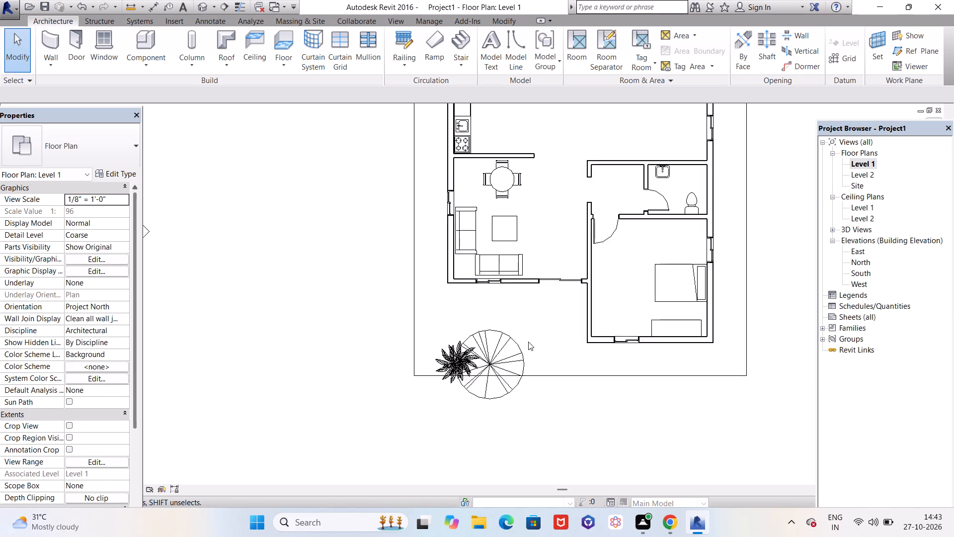
{"action": "scroll", "coordinate": [522, 343], "scroll_direction": "down", "scroll_amount": 6}
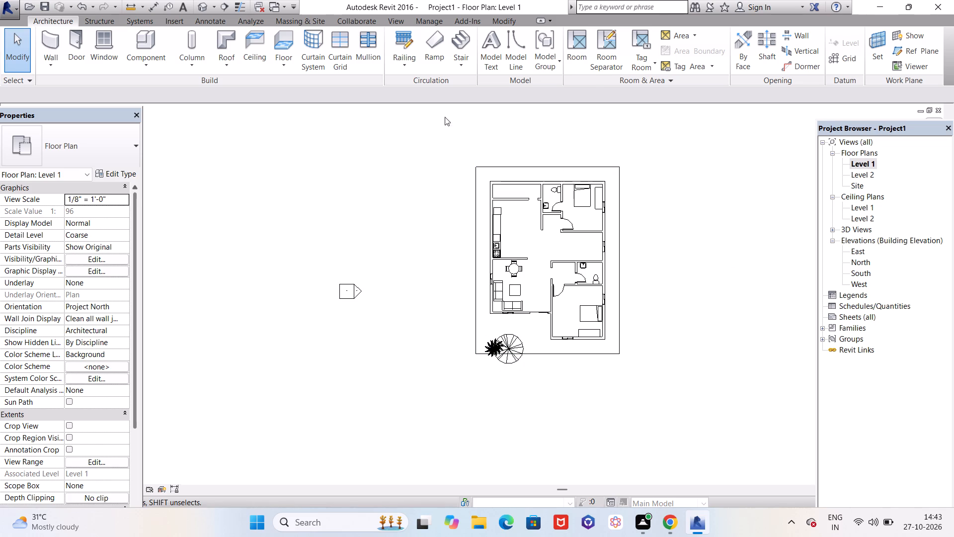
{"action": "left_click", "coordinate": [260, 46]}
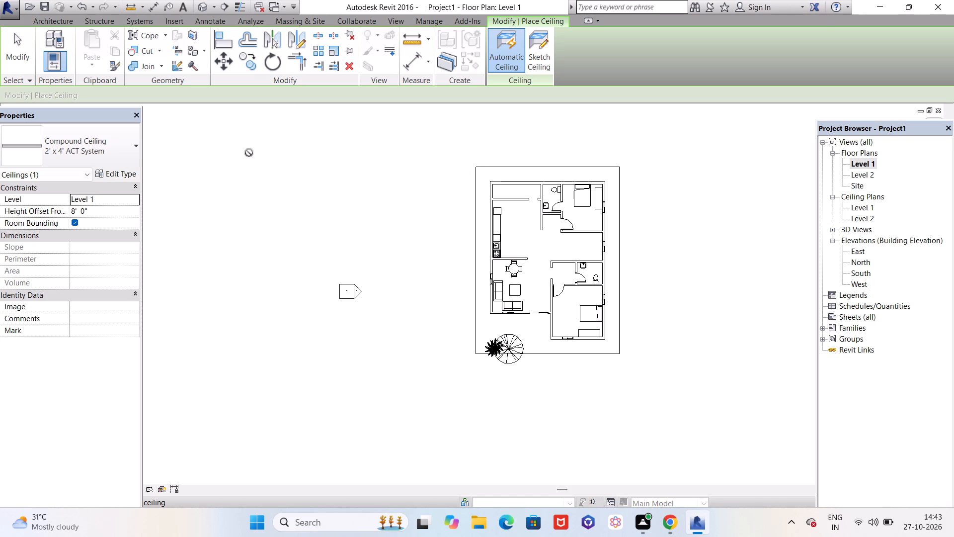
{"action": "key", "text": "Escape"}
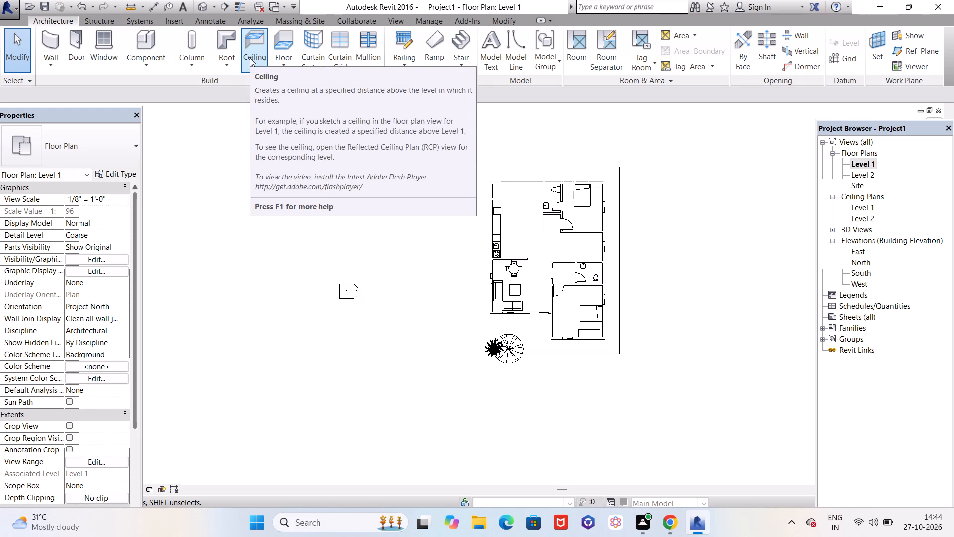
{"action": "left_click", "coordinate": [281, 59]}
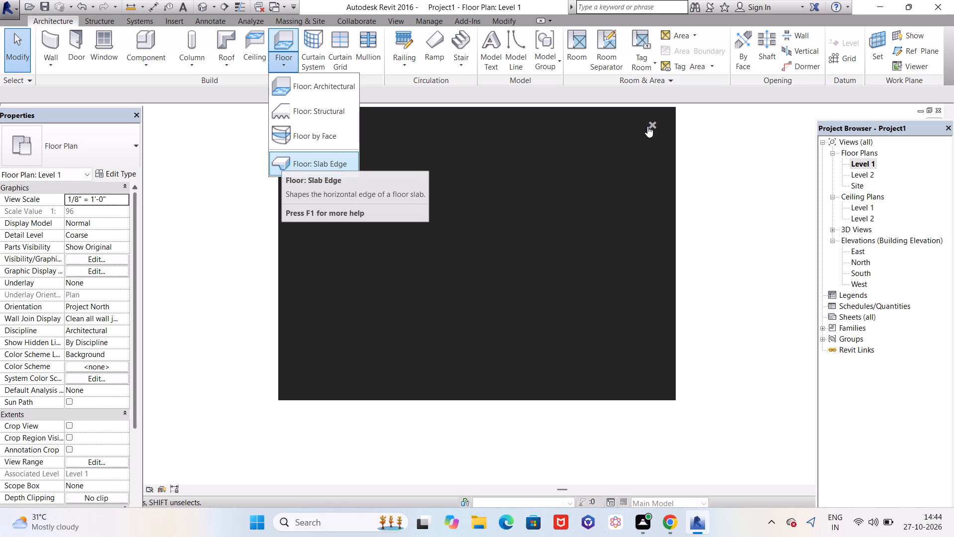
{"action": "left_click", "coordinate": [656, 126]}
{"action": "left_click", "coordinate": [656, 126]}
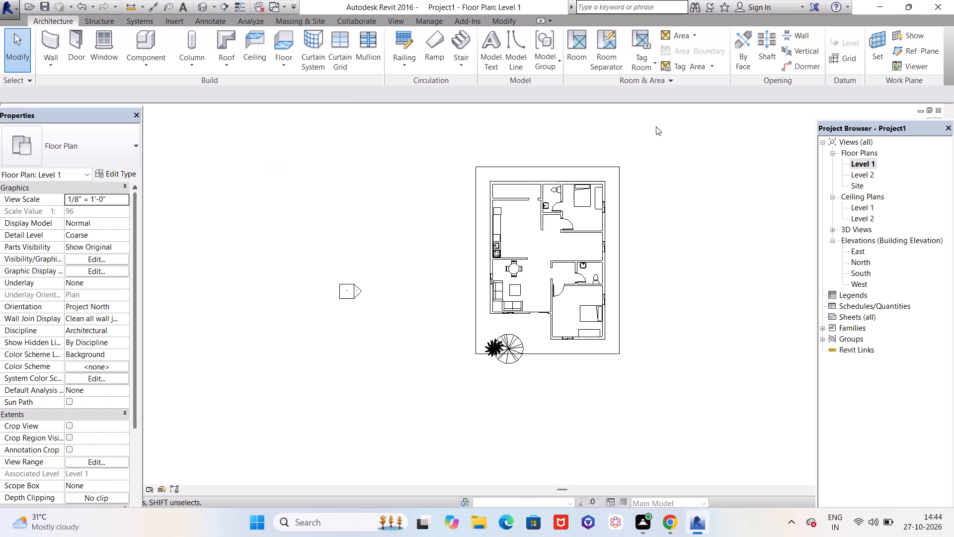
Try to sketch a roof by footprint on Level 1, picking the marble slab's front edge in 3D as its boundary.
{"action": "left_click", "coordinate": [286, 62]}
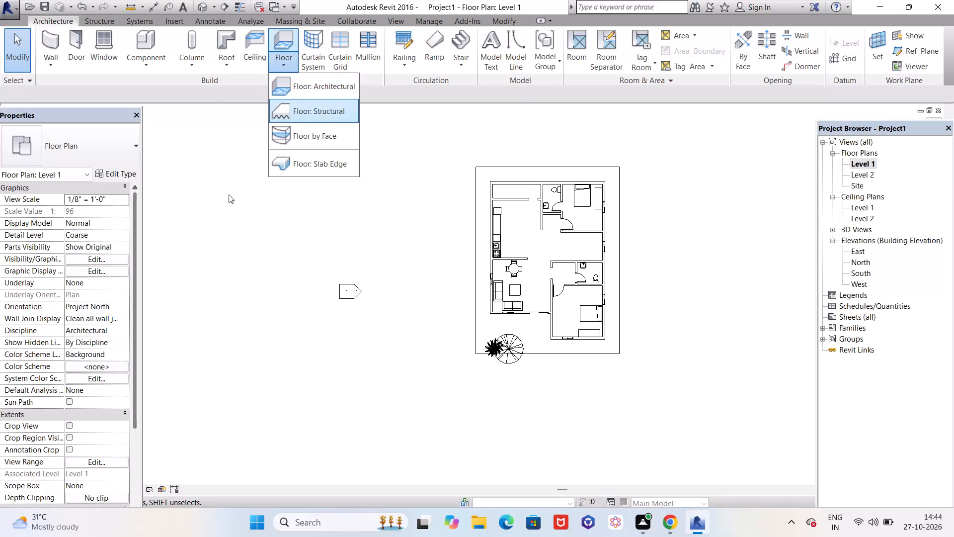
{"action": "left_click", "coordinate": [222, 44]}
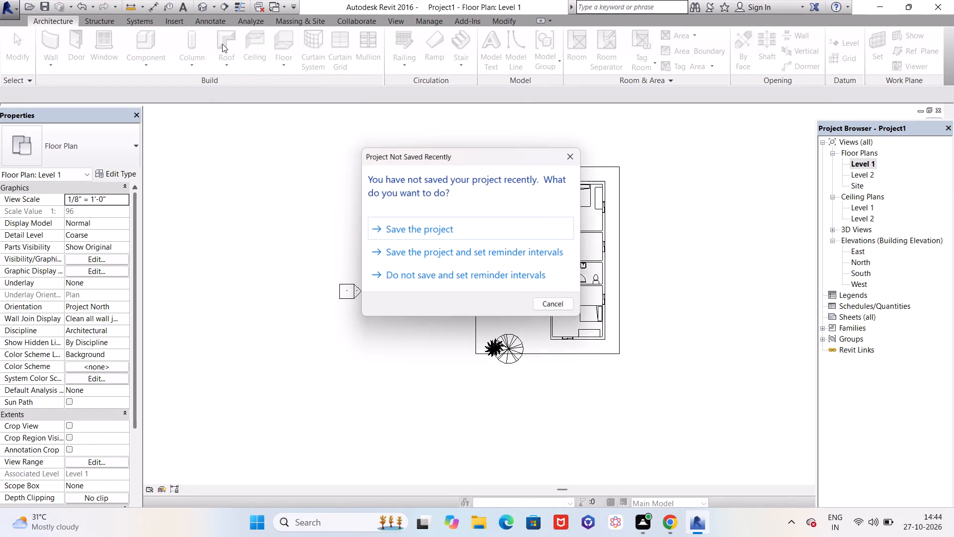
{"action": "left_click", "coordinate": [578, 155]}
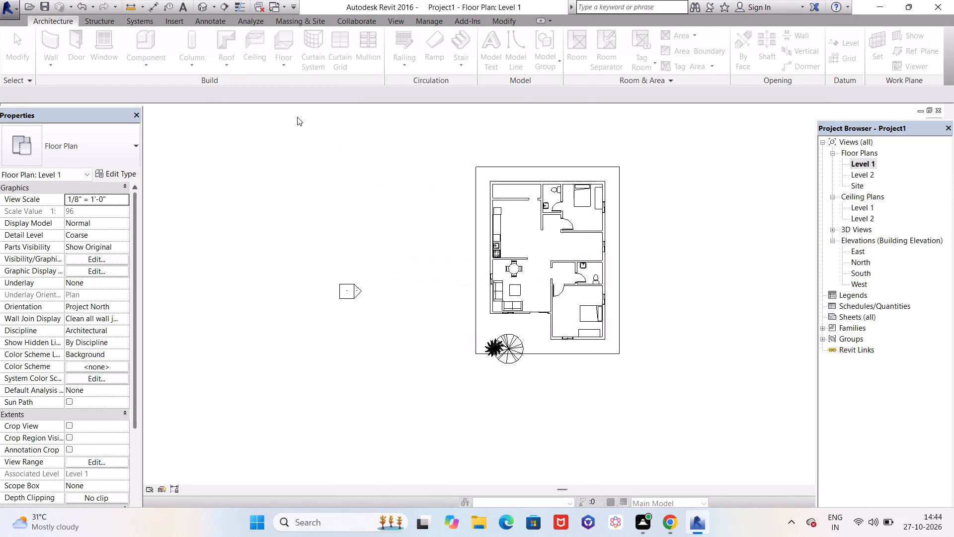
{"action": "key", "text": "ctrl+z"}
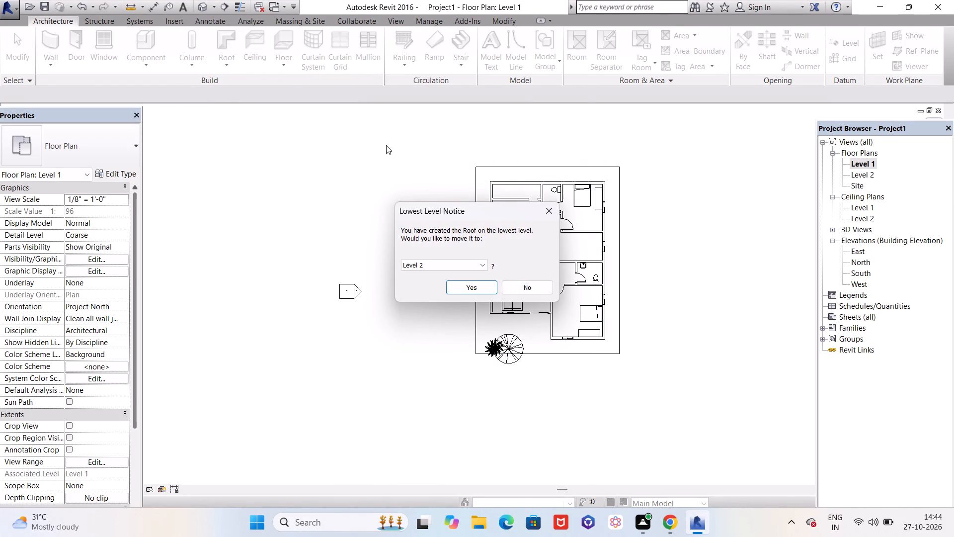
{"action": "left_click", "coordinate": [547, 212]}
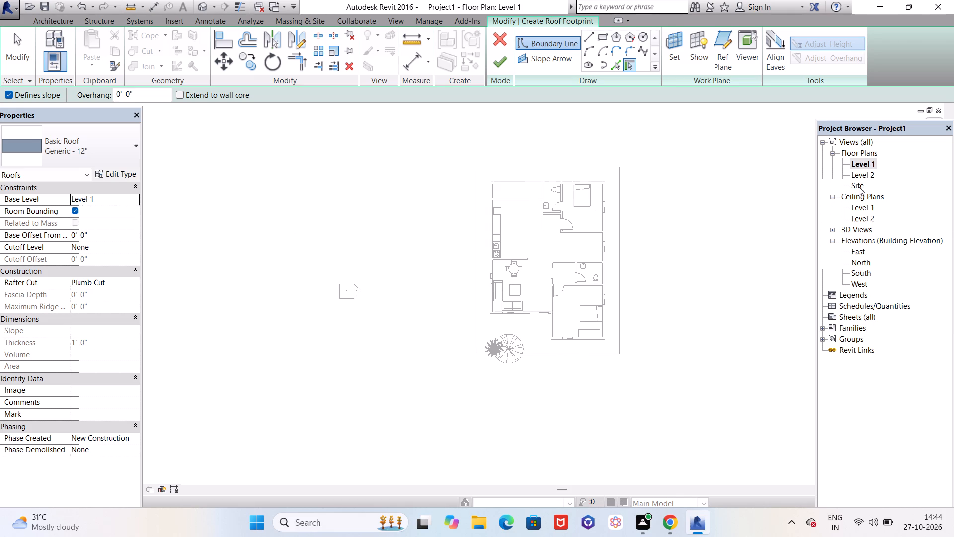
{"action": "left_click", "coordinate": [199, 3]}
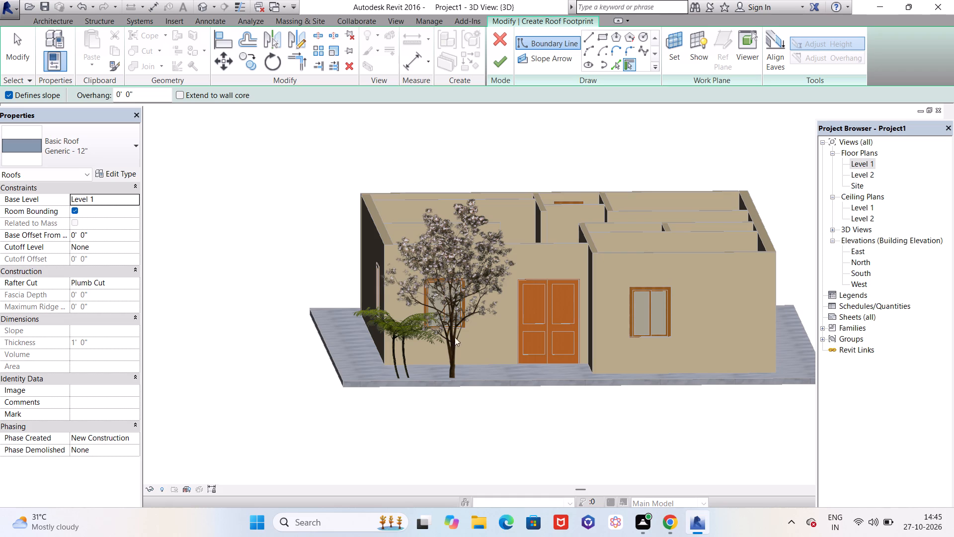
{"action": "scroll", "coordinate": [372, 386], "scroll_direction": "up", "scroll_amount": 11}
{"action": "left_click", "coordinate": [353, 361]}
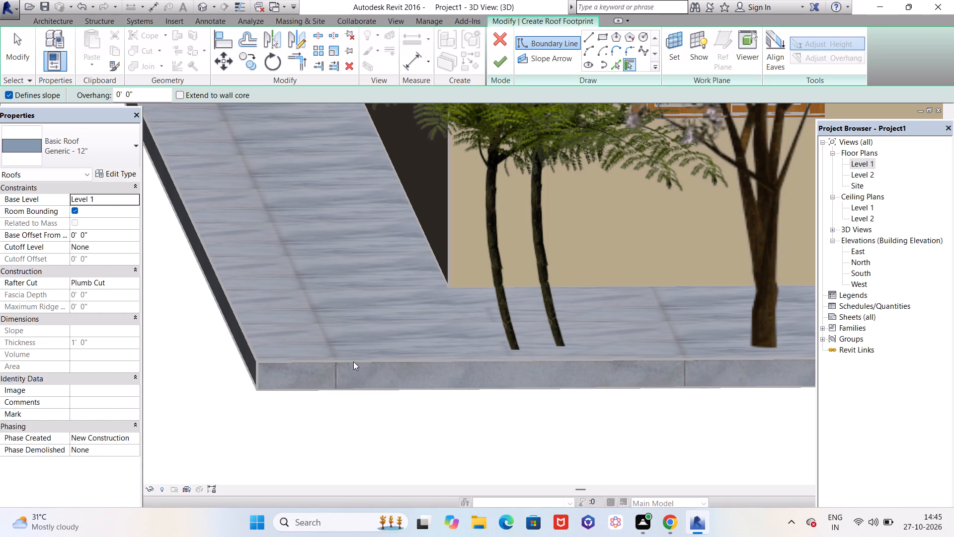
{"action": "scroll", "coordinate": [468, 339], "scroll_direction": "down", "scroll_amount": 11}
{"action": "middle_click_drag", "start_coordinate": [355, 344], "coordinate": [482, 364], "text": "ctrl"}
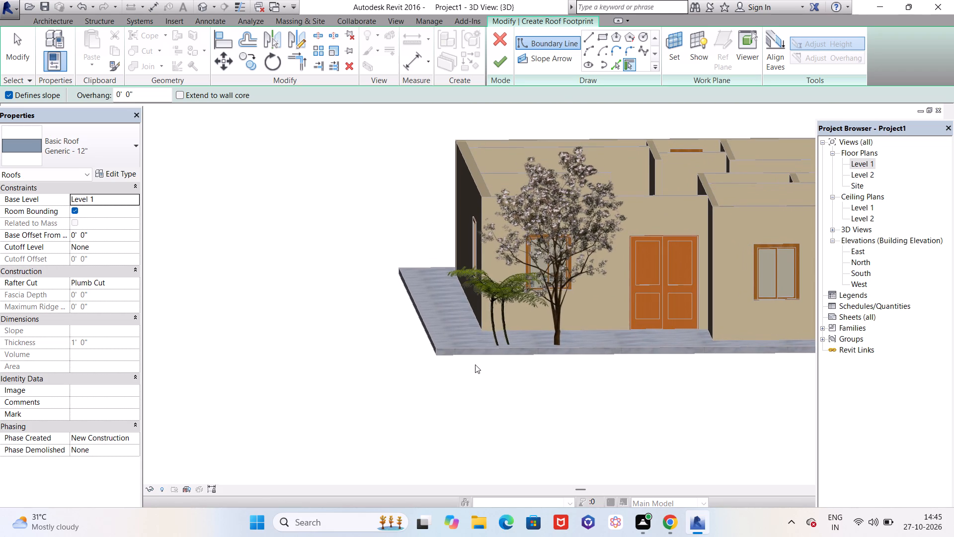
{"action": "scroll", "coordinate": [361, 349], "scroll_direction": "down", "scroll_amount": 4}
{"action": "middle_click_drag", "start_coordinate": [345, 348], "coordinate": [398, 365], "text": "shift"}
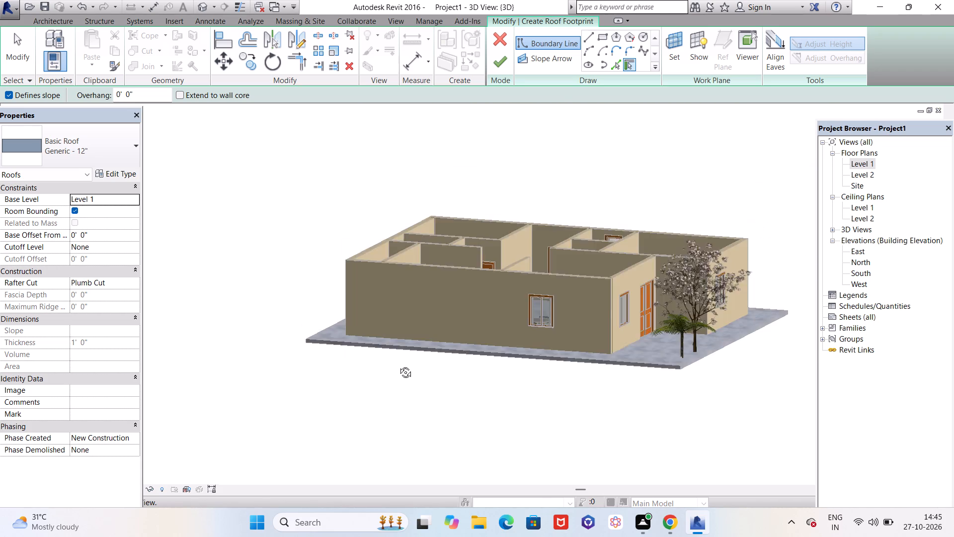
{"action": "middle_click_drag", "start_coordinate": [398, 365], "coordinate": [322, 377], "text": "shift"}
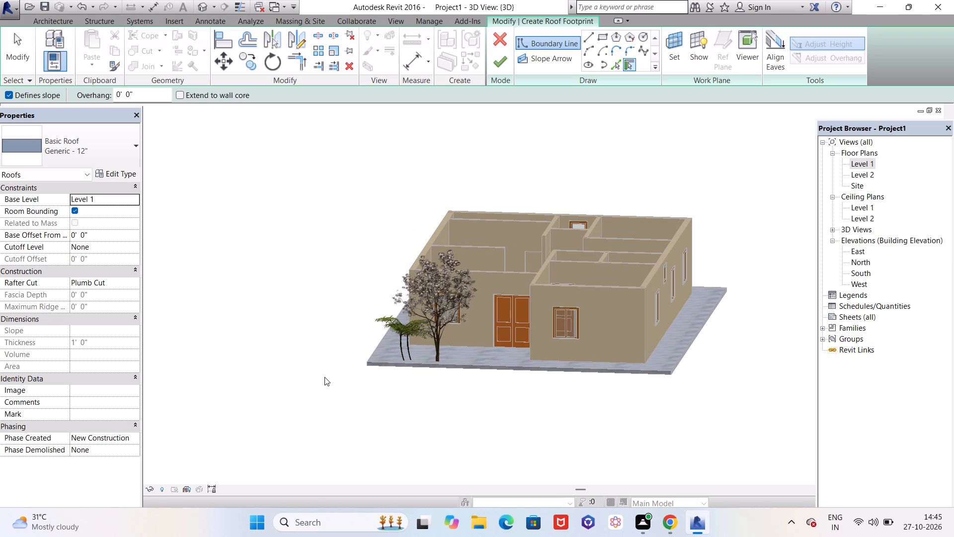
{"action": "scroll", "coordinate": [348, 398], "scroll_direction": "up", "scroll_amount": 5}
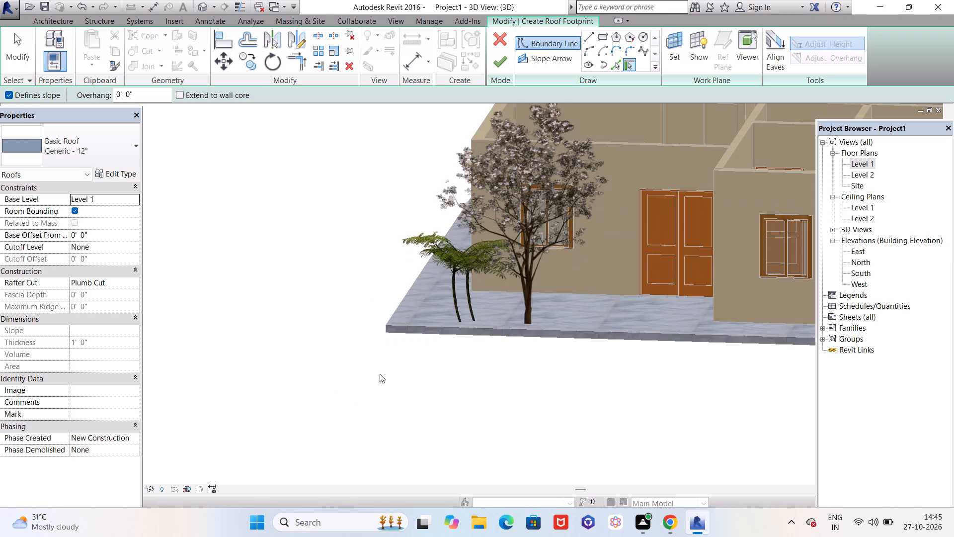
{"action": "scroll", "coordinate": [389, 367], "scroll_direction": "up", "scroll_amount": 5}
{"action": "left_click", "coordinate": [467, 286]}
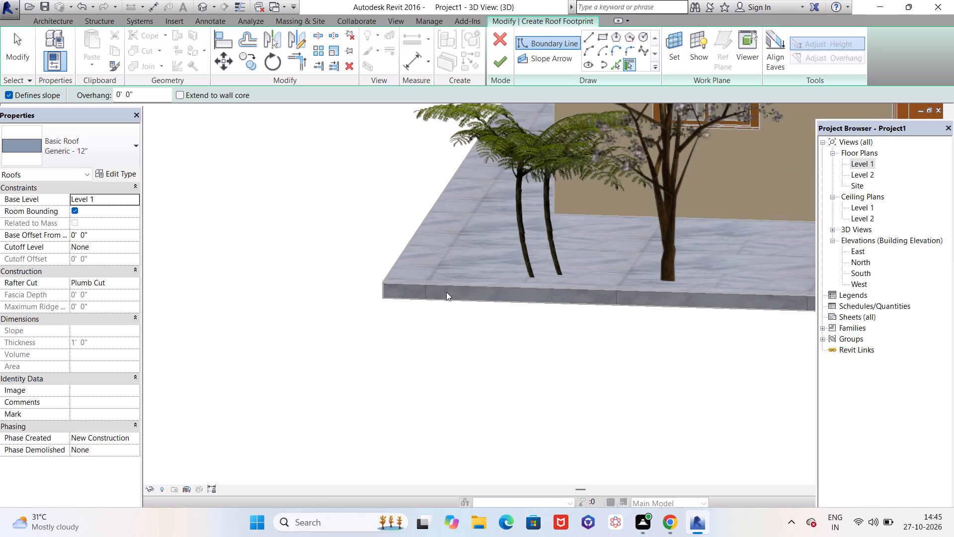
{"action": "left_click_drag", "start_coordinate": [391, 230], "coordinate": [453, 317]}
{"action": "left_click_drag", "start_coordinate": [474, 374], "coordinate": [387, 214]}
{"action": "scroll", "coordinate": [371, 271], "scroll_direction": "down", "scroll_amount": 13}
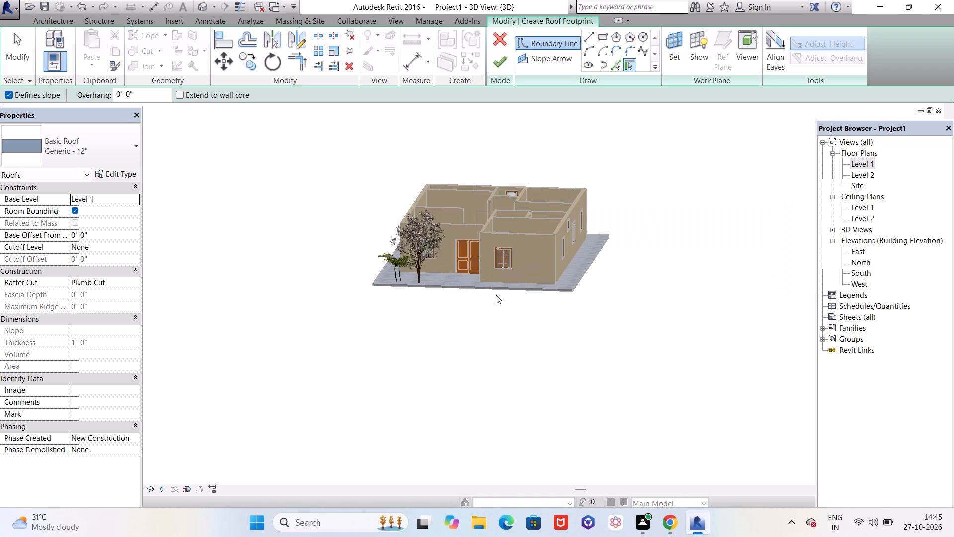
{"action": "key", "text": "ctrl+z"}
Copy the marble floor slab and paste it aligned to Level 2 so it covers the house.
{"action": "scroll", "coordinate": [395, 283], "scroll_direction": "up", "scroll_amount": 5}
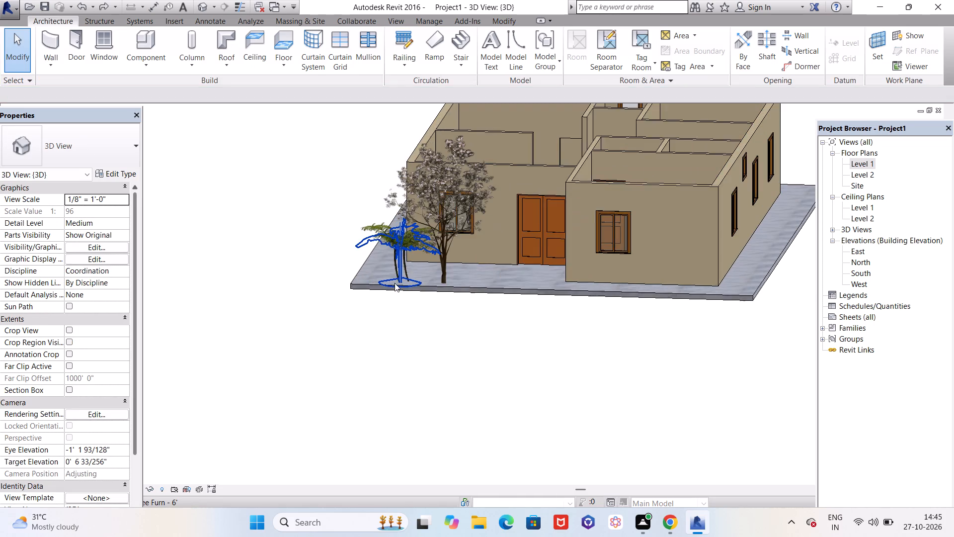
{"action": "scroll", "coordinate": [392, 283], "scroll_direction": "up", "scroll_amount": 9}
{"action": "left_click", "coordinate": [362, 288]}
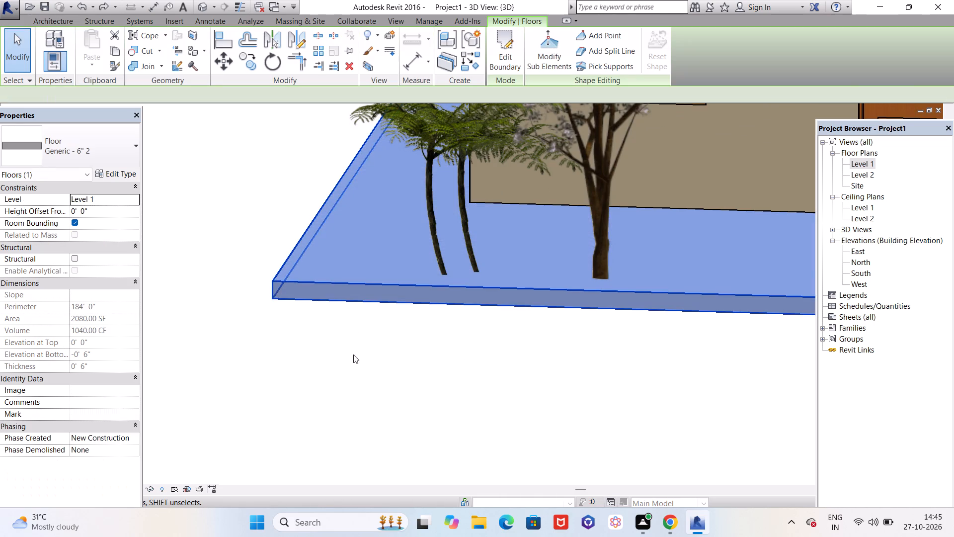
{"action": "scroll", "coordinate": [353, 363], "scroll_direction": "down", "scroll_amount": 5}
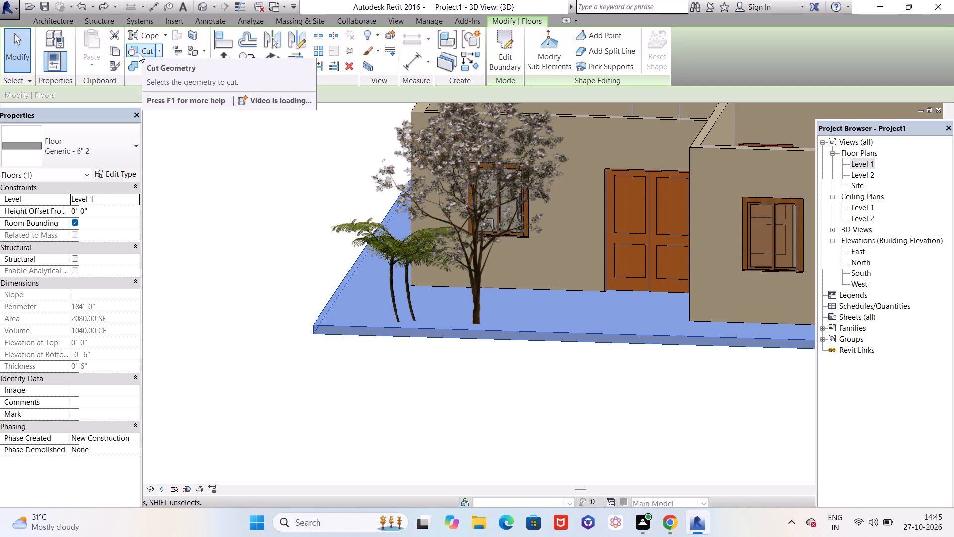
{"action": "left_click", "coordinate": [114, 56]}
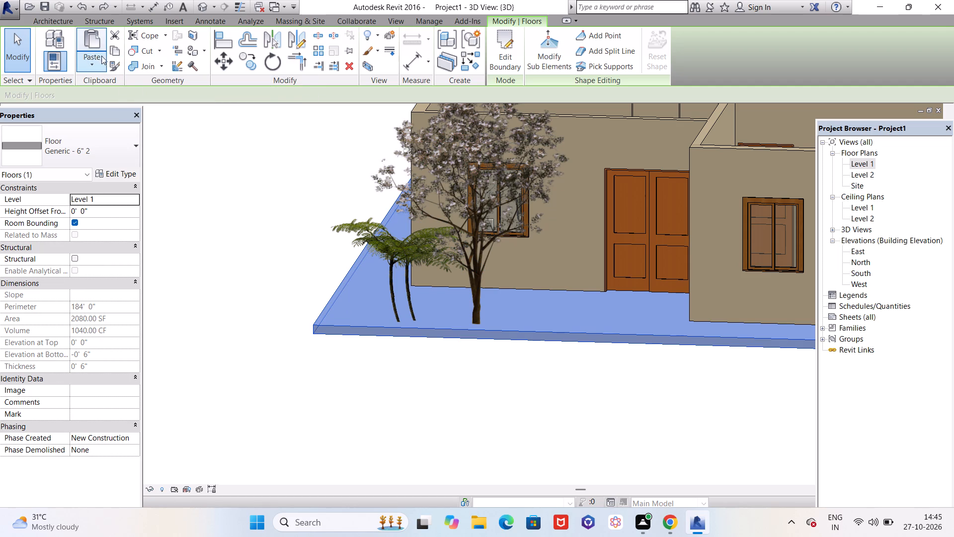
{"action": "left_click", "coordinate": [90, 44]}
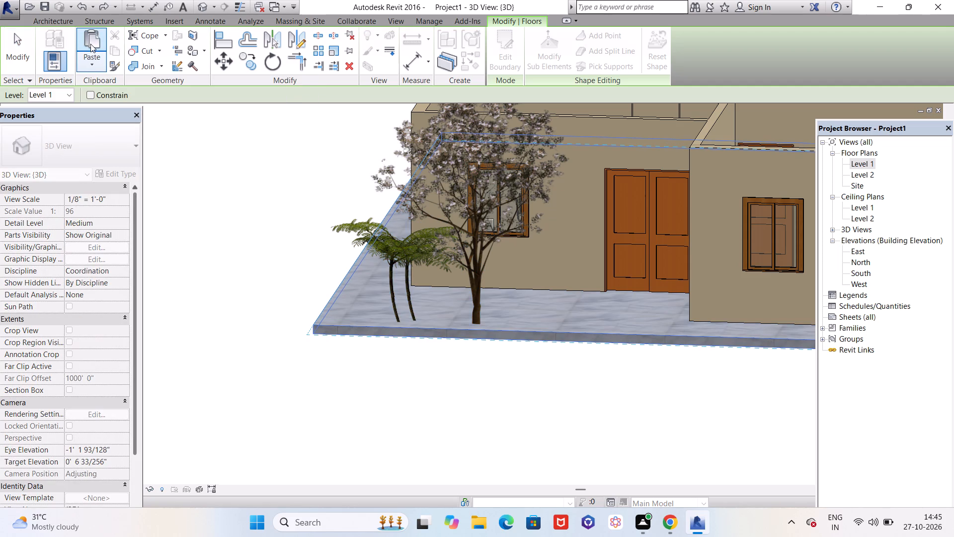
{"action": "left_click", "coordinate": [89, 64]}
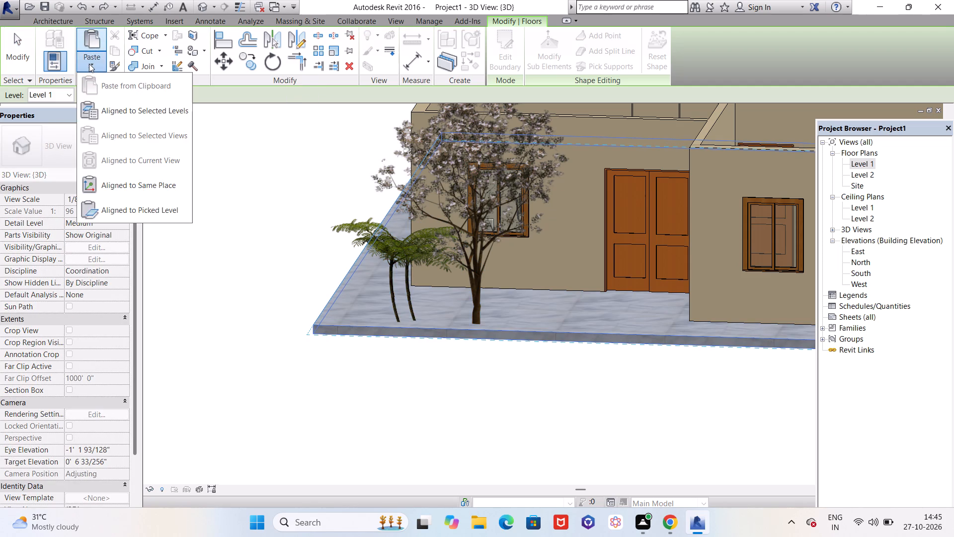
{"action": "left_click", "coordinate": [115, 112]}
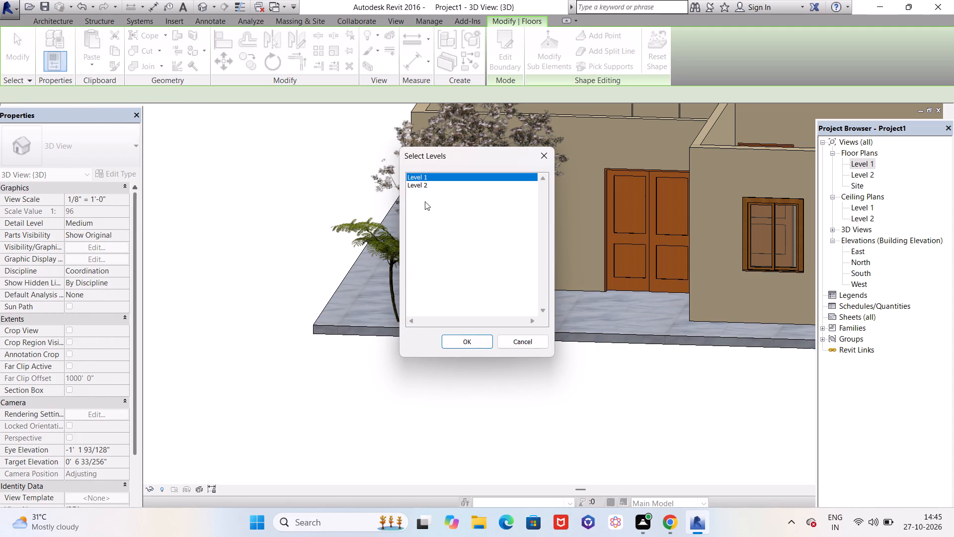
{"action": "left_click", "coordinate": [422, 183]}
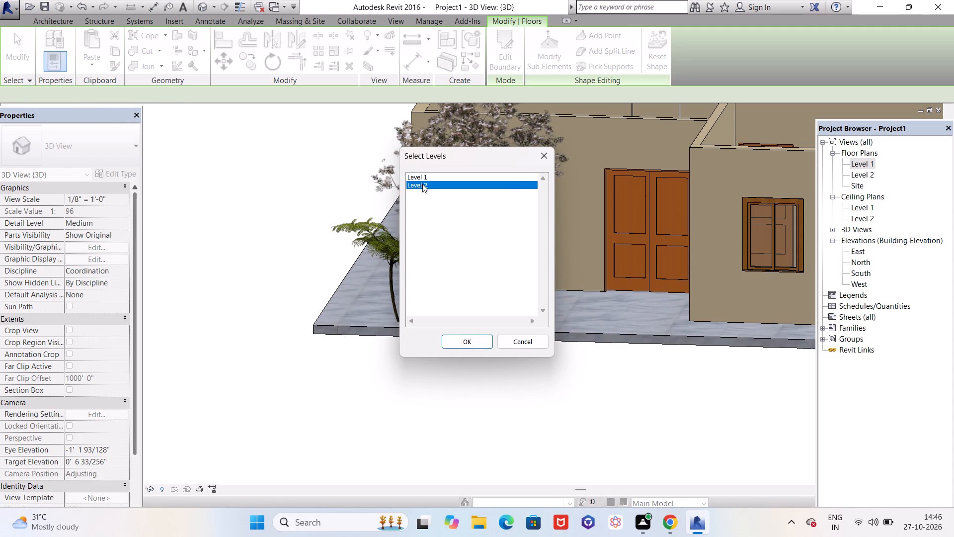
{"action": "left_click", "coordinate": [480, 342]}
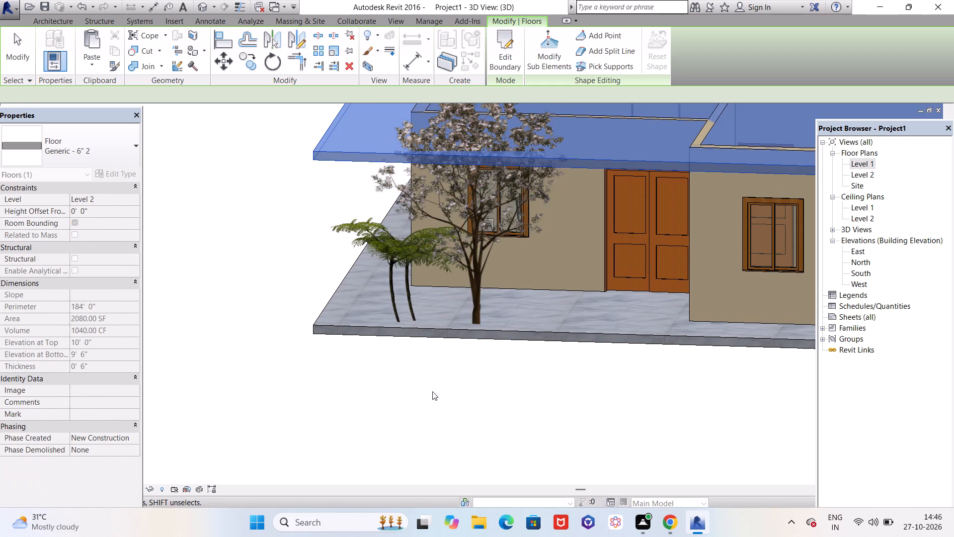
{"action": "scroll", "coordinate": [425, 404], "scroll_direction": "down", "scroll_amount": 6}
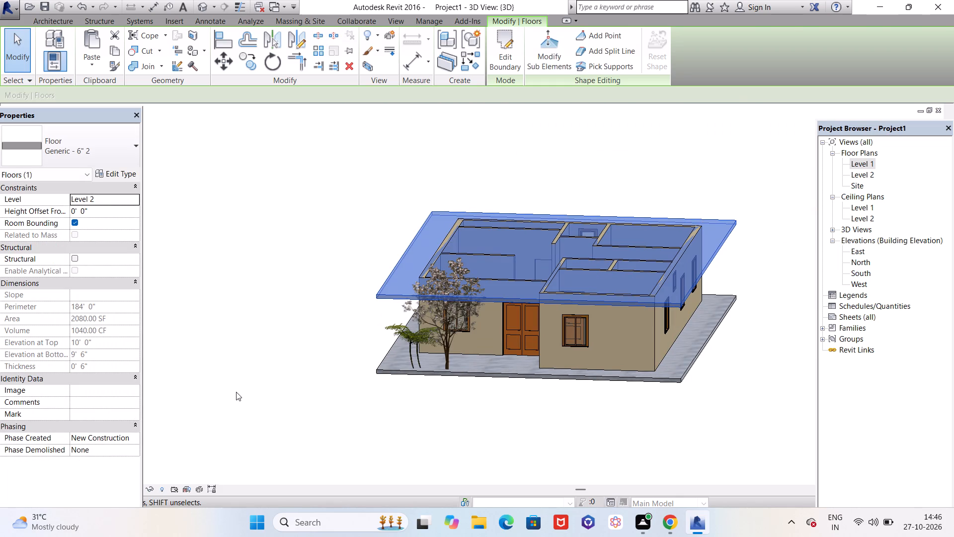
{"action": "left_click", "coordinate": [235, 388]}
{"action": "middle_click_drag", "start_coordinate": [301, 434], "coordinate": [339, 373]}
Examine the type properties and render appearance settings of the Japanese Cherry tree in front of the house.
{"action": "left_click", "coordinate": [488, 264]}
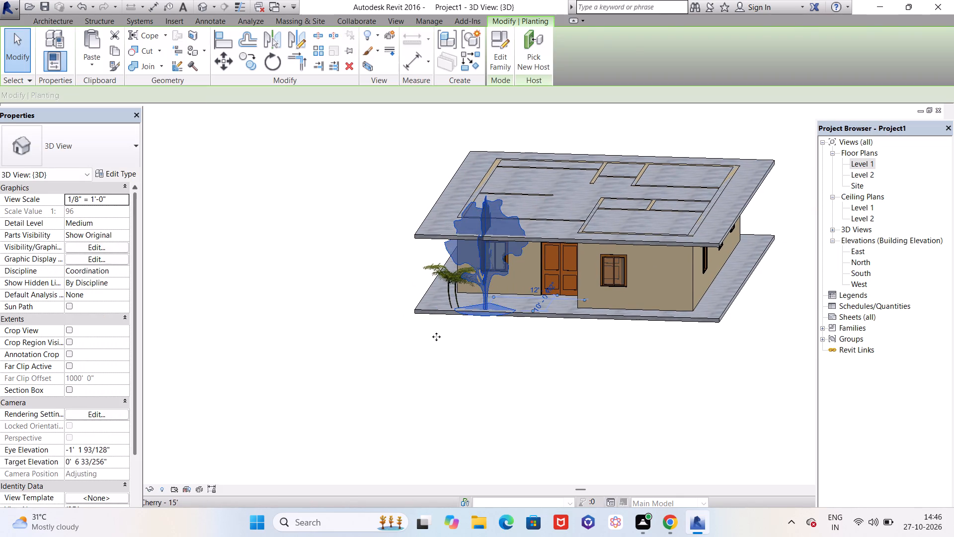
{"action": "left_click", "coordinate": [310, 354]}
{"action": "left_click", "coordinate": [491, 278]}
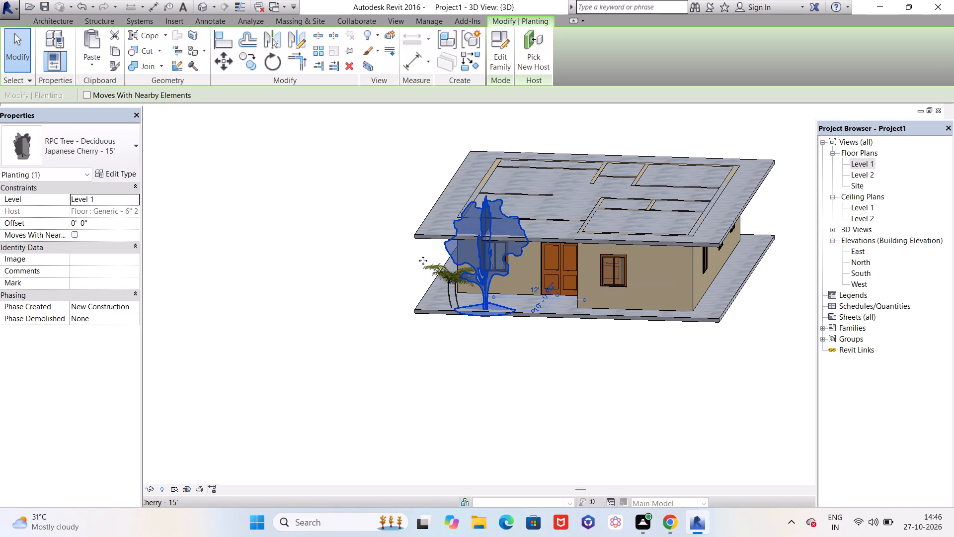
{"action": "left_click", "coordinate": [109, 176]}
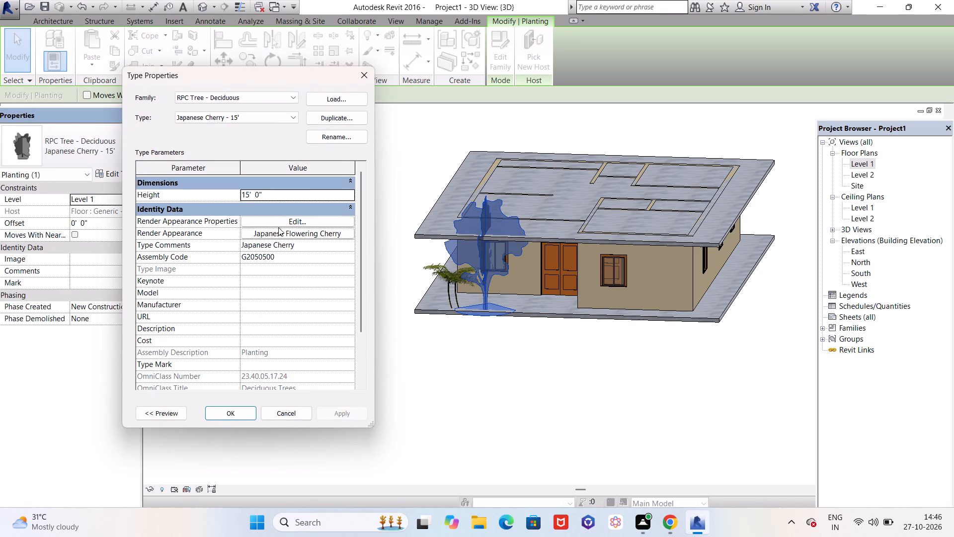
{"action": "left_click", "coordinate": [282, 224]}
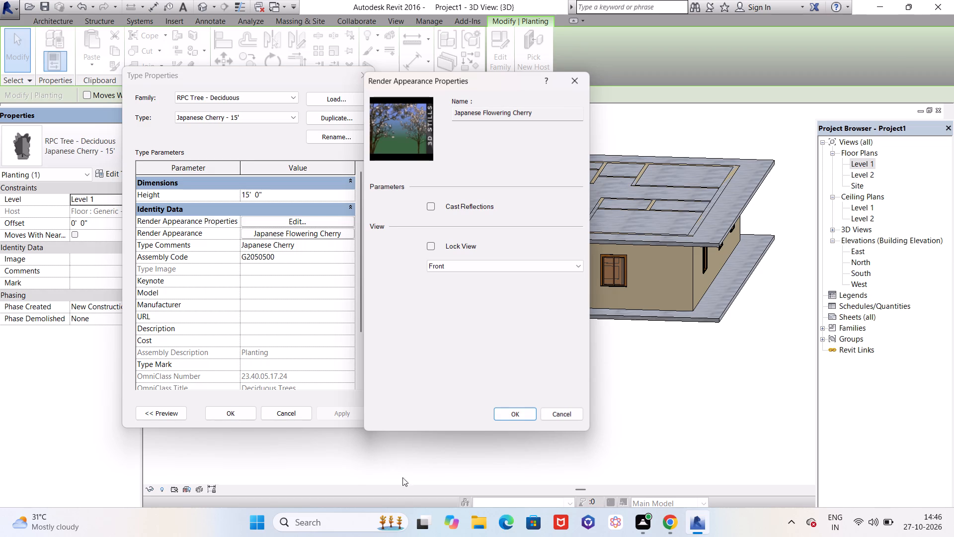
{"action": "left_click", "coordinate": [579, 85]}
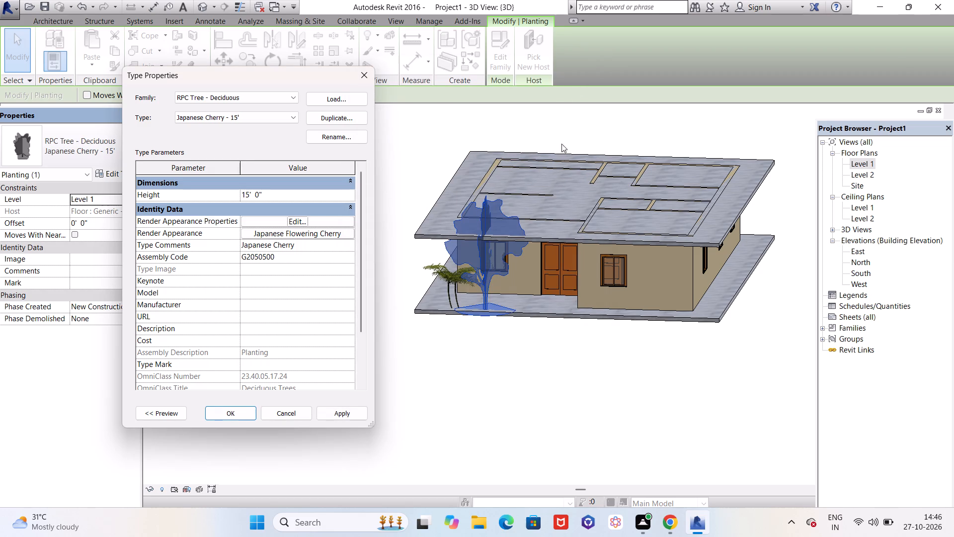
{"action": "left_click", "coordinate": [499, 342]}
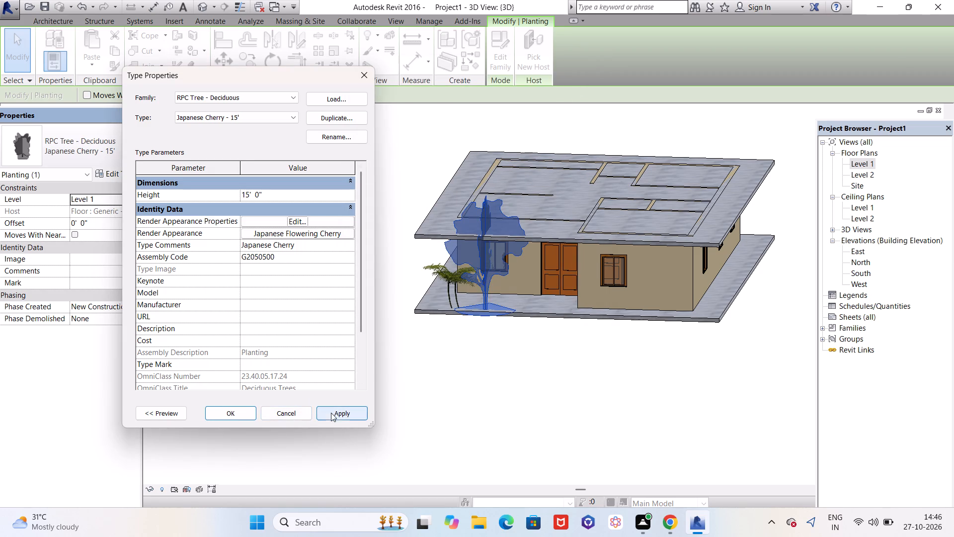
{"action": "left_click", "coordinate": [360, 73]}
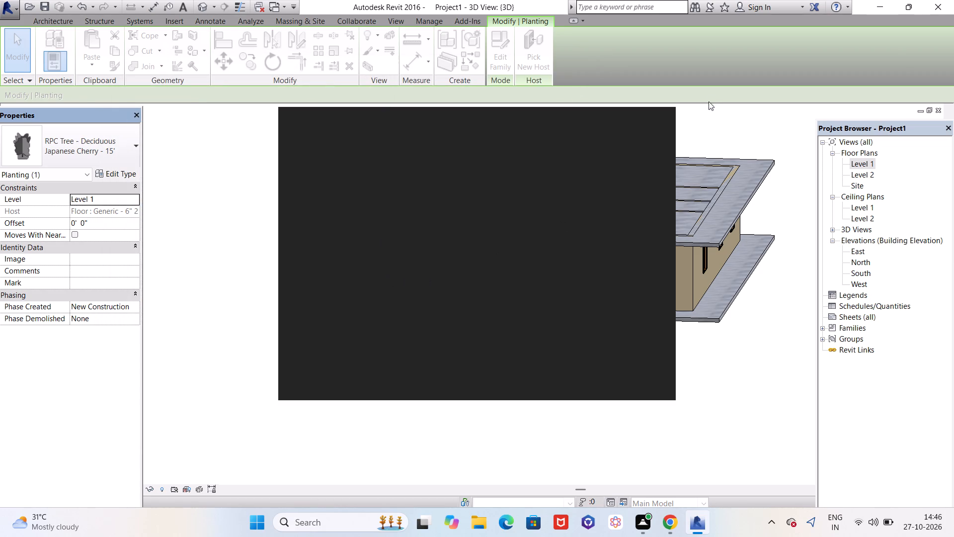
{"action": "double_click", "coordinate": [652, 122]}
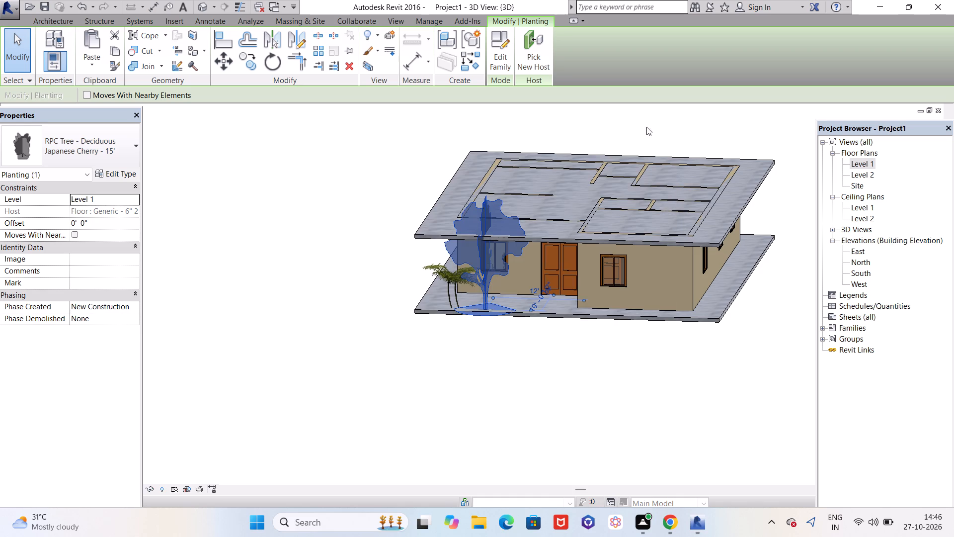
{"action": "left_click", "coordinate": [300, 361]}
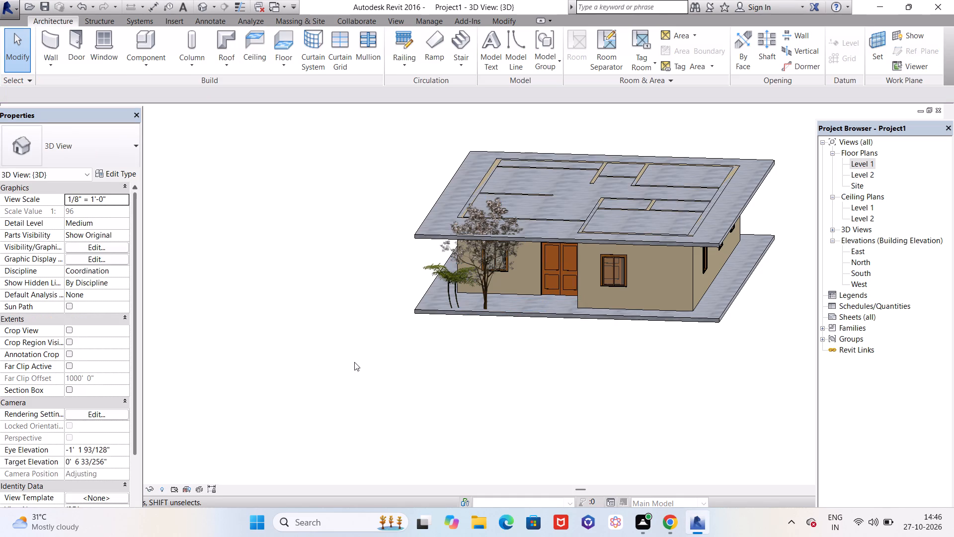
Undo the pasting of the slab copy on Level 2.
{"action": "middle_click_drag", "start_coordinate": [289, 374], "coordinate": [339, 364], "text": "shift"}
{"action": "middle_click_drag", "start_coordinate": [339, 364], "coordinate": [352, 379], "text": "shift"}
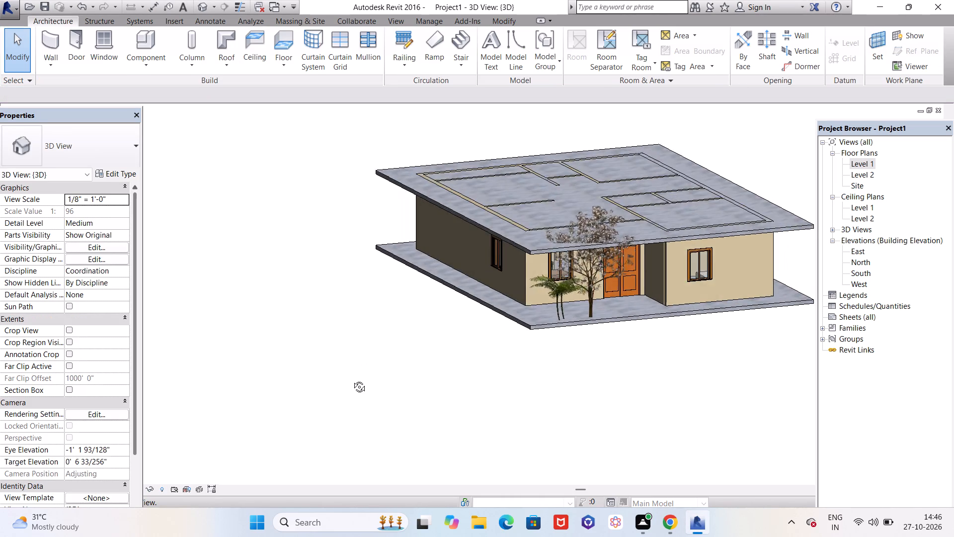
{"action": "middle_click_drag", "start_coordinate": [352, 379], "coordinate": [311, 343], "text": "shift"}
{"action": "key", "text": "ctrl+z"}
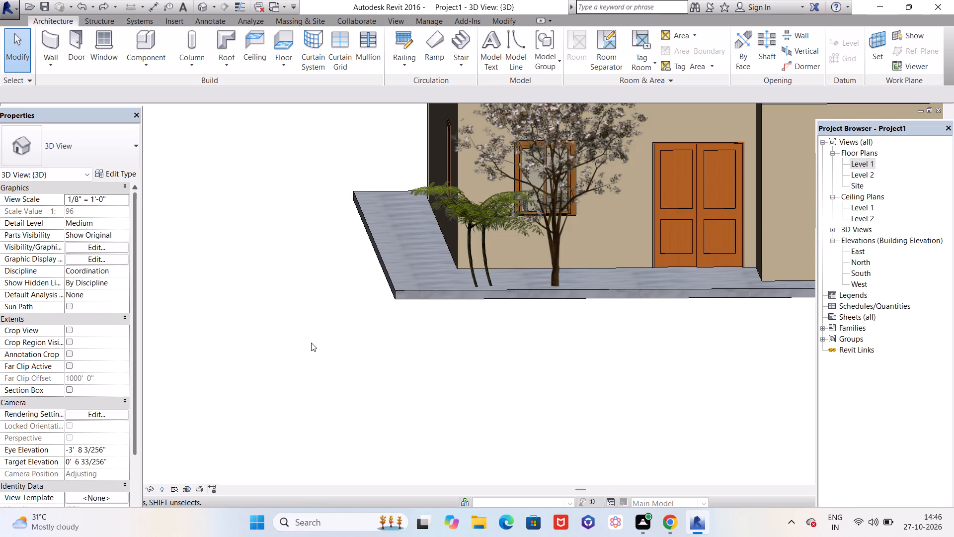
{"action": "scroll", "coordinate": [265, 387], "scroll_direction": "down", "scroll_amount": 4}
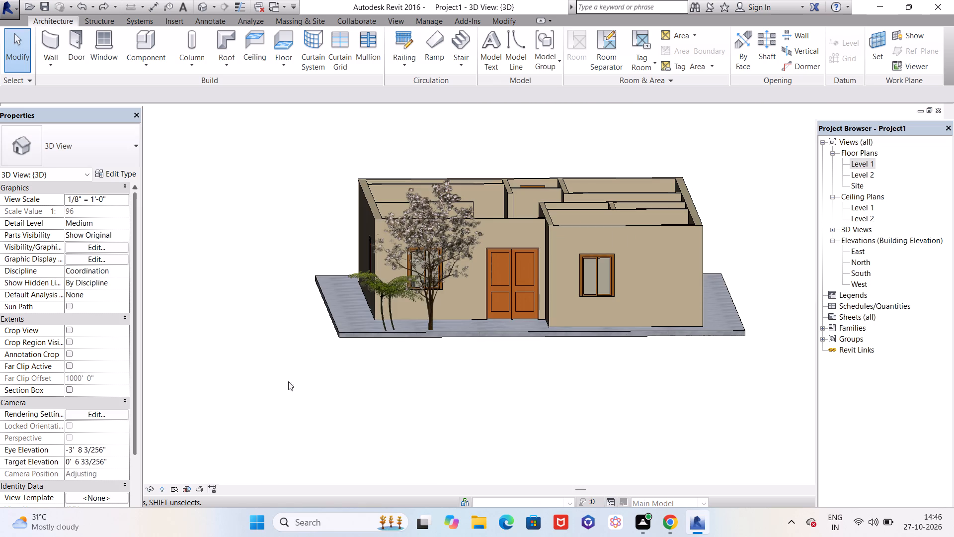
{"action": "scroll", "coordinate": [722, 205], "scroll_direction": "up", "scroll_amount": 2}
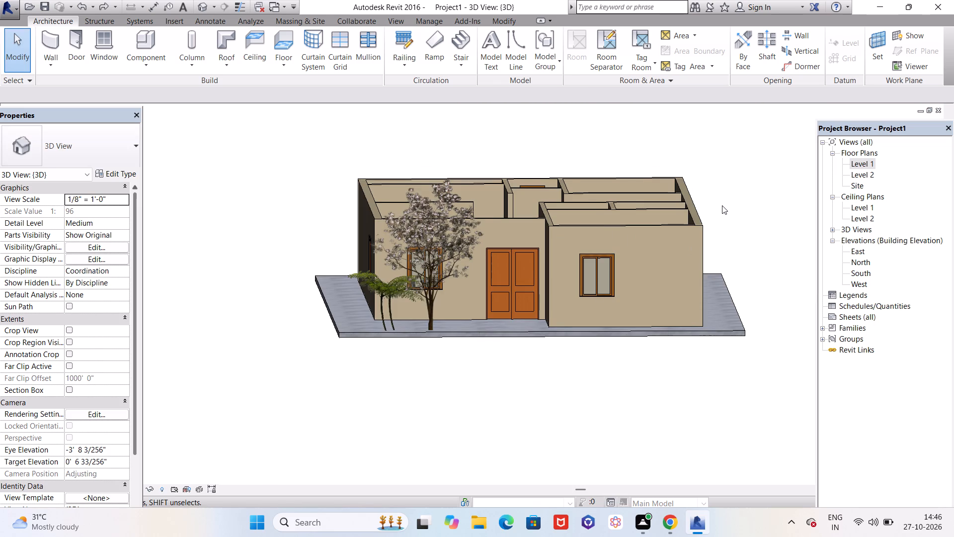
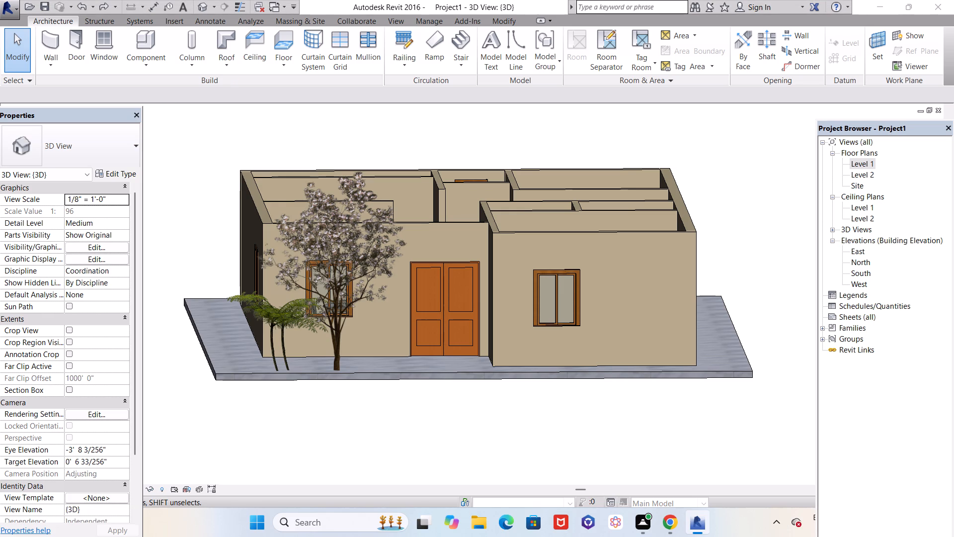
Capture a screenshot of the 3D view showing the whole house, marble slab and trees, and dismiss the capture notification.
{"action": "left_click_drag", "start_coordinate": [149, 111], "coordinate": [678, 437]}
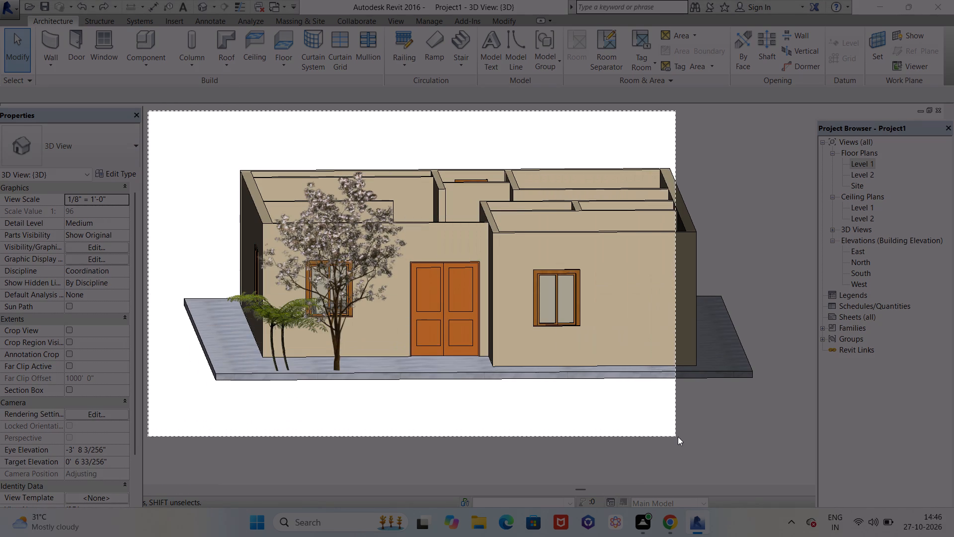
{"action": "left_click_drag", "start_coordinate": [678, 437], "coordinate": [772, 440]}
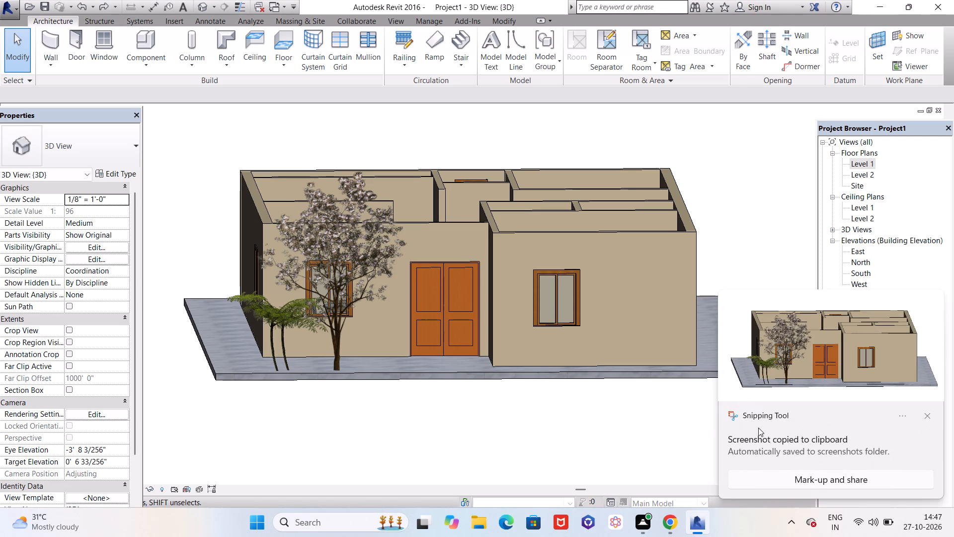
{"action": "left_click", "coordinate": [925, 413]}
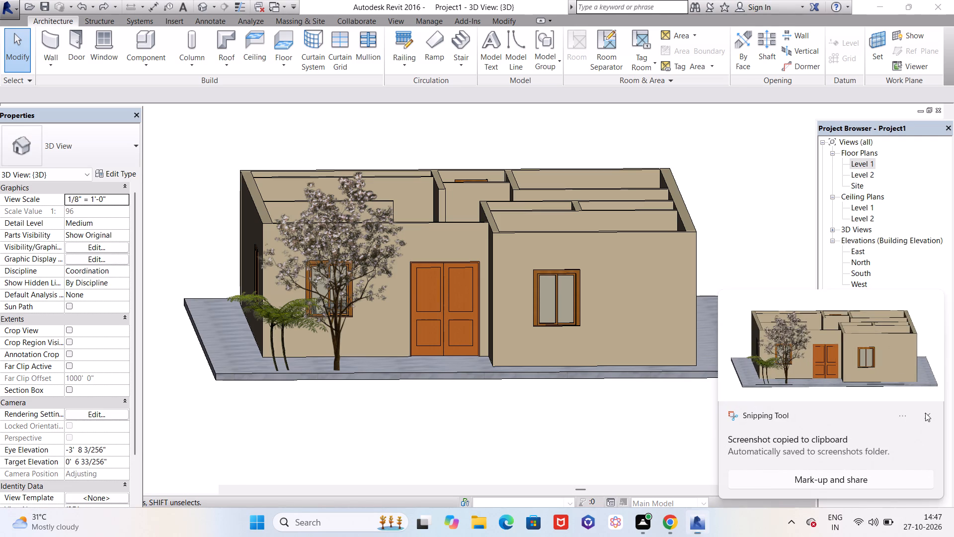
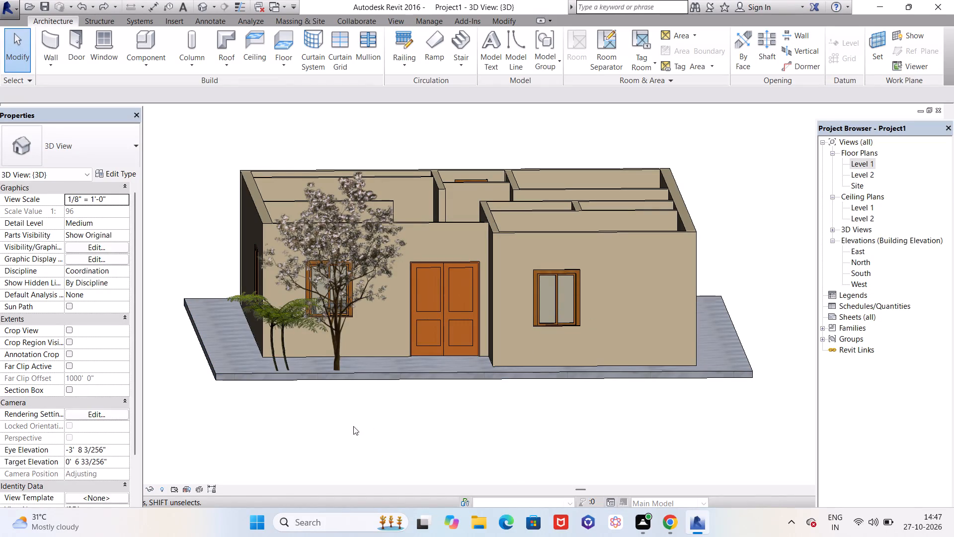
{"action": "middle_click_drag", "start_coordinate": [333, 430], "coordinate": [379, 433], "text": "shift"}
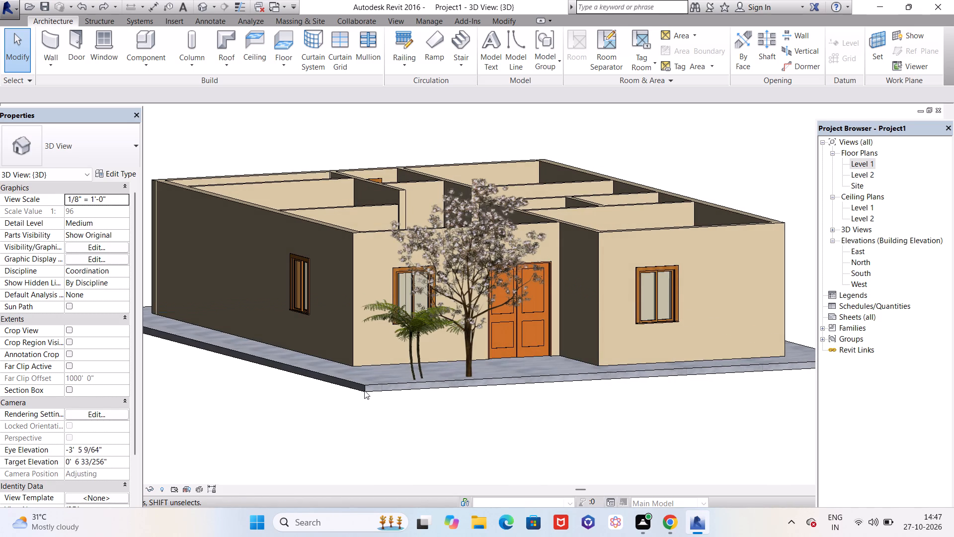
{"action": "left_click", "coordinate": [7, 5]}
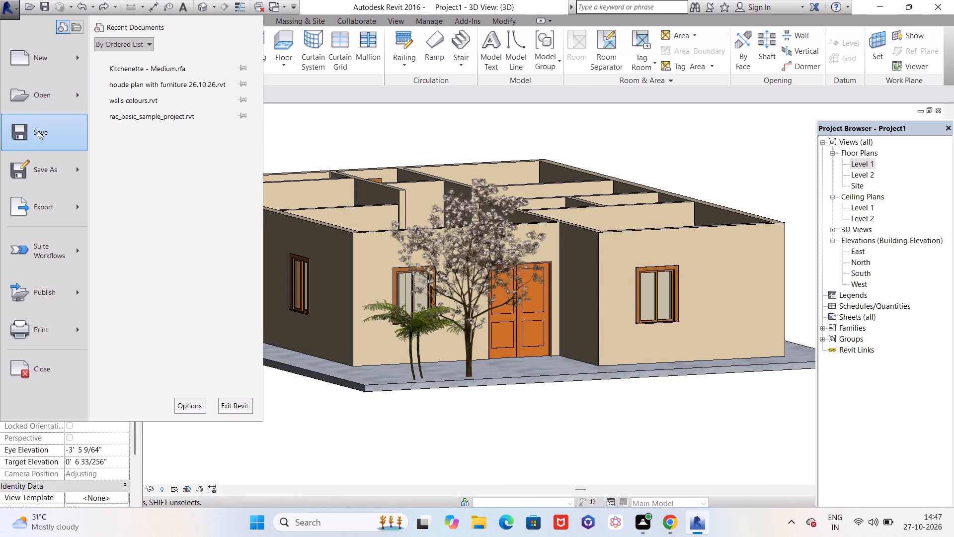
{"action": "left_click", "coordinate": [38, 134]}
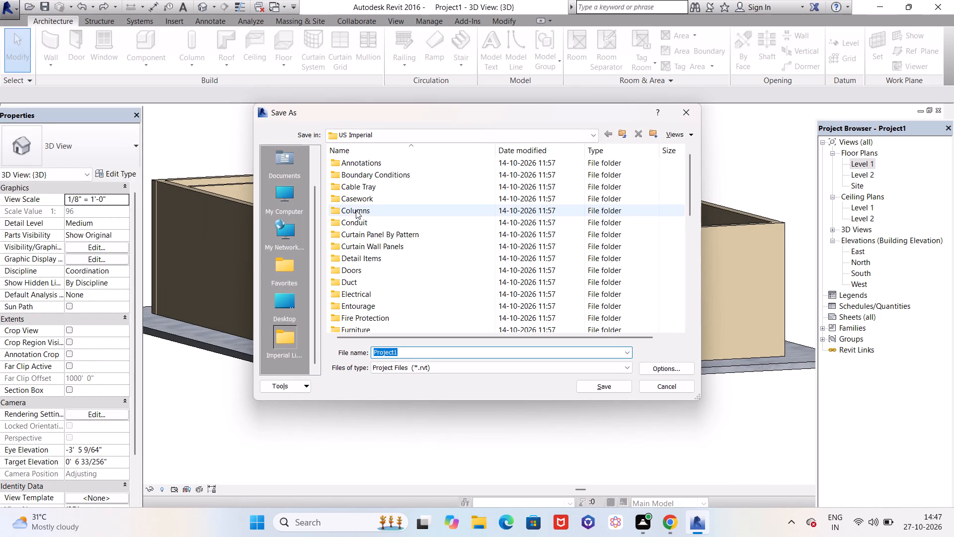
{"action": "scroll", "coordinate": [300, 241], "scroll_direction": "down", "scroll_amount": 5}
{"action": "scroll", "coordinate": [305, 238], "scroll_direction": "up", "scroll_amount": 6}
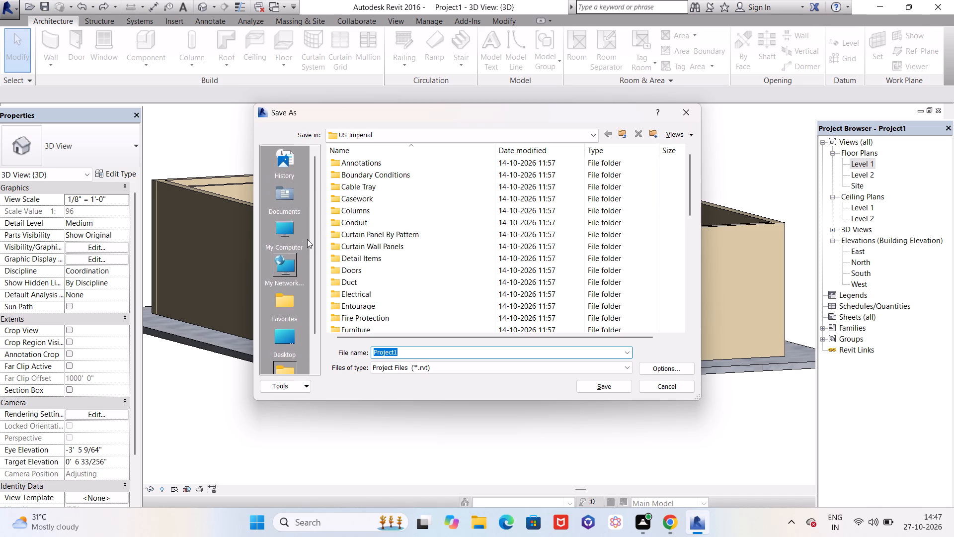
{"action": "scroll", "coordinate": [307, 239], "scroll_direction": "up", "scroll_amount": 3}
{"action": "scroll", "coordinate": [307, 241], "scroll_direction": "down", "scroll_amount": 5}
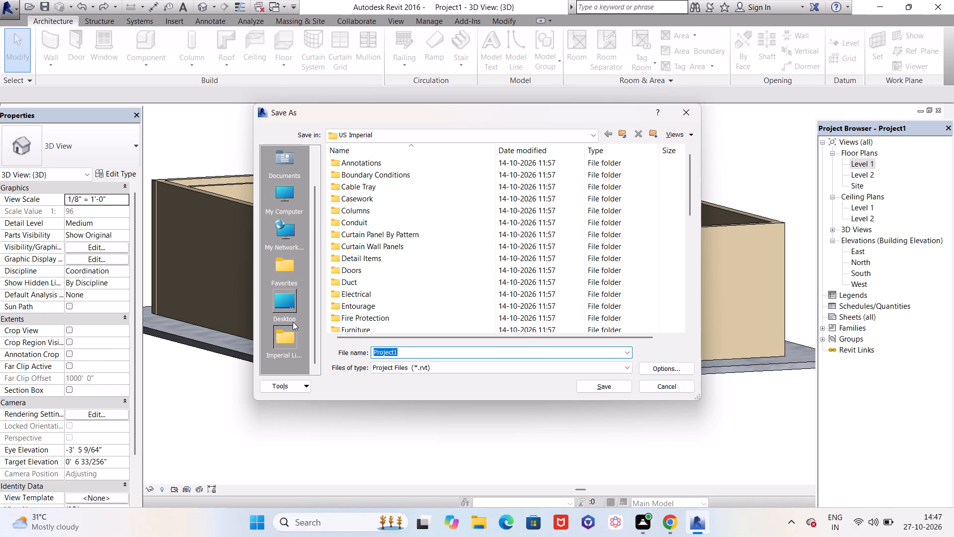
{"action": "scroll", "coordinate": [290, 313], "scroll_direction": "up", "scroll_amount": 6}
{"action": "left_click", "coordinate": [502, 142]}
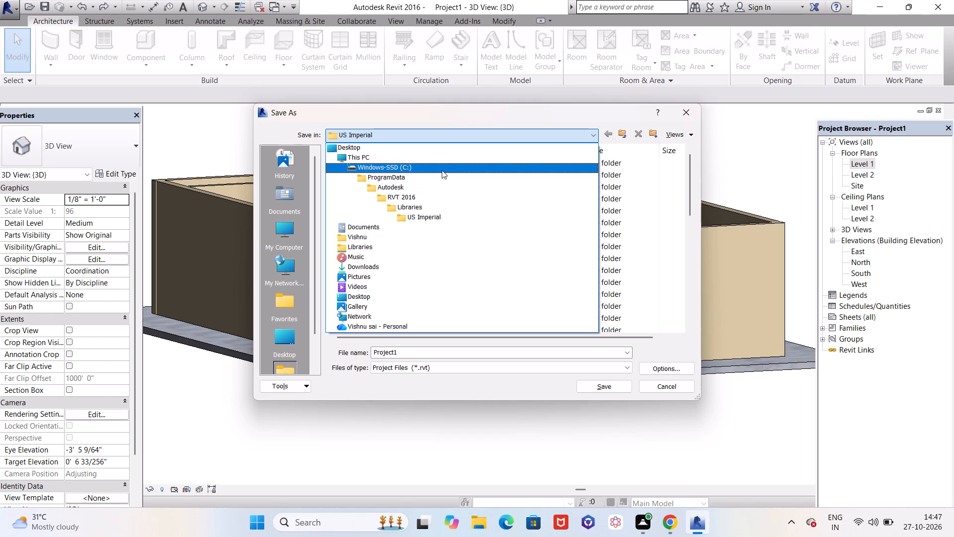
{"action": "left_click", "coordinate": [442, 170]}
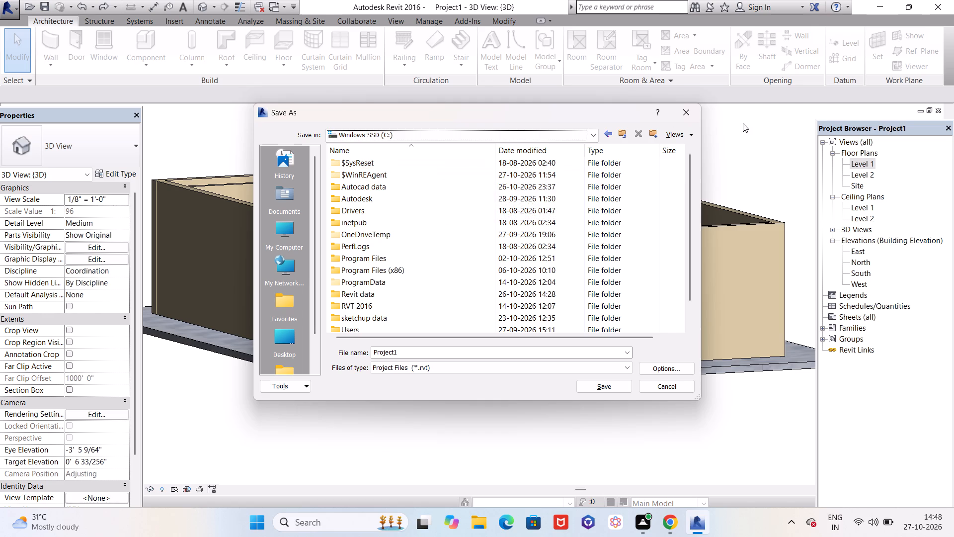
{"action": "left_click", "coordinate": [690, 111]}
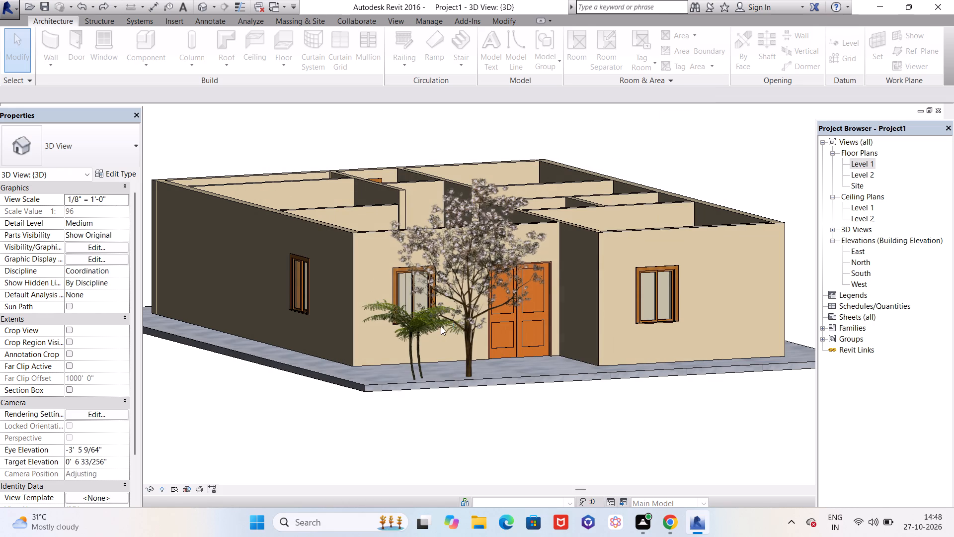
Examine the finished house model in 3D from the front, the side and above, dismissing the pop-up that covers the view.
{"action": "middle_click_drag", "start_coordinate": [439, 326], "coordinate": [591, 344], "text": "shift"}
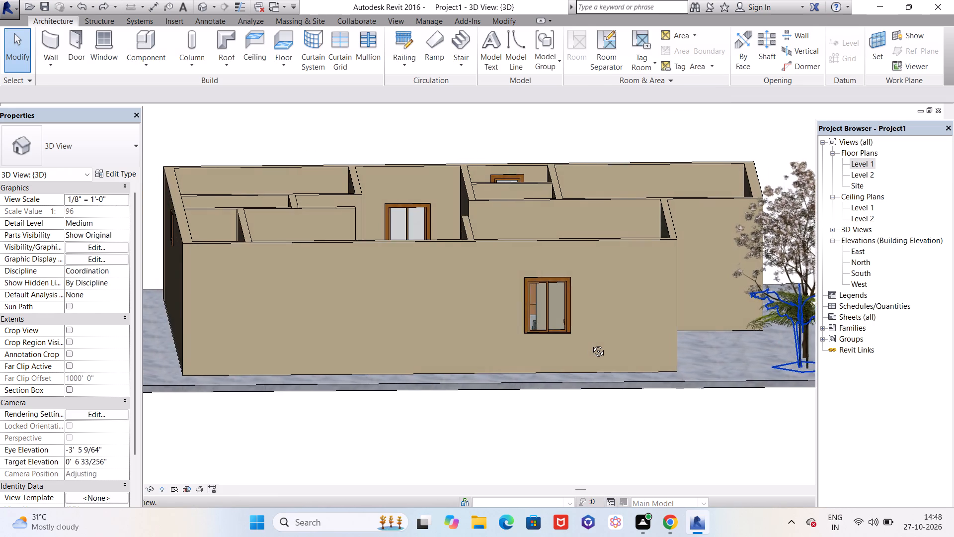
{"action": "middle_click_drag", "start_coordinate": [591, 344], "coordinate": [417, 335], "text": "shift"}
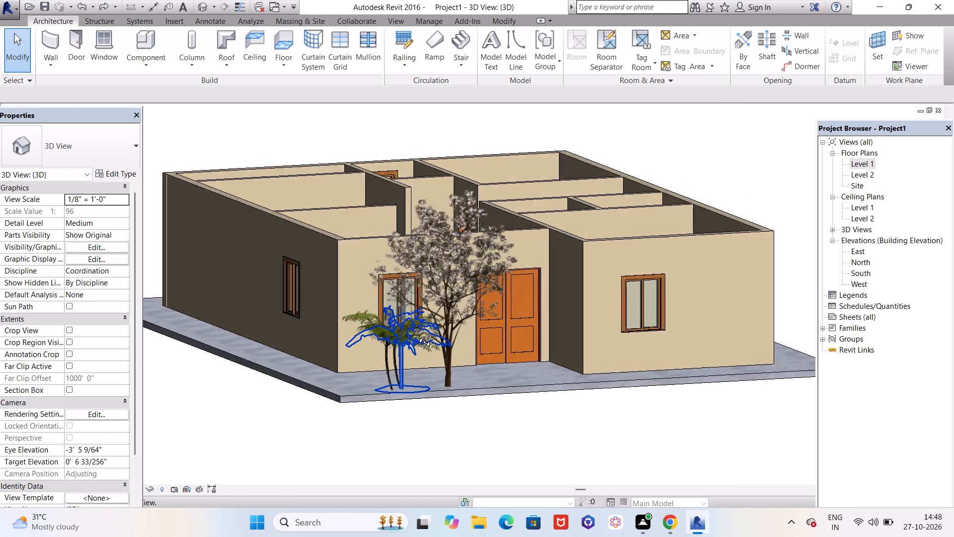
{"action": "middle_click_drag", "start_coordinate": [417, 335], "coordinate": [402, 353], "text": "shift"}
{"action": "scroll", "coordinate": [445, 320], "scroll_direction": "down", "scroll_amount": 9}
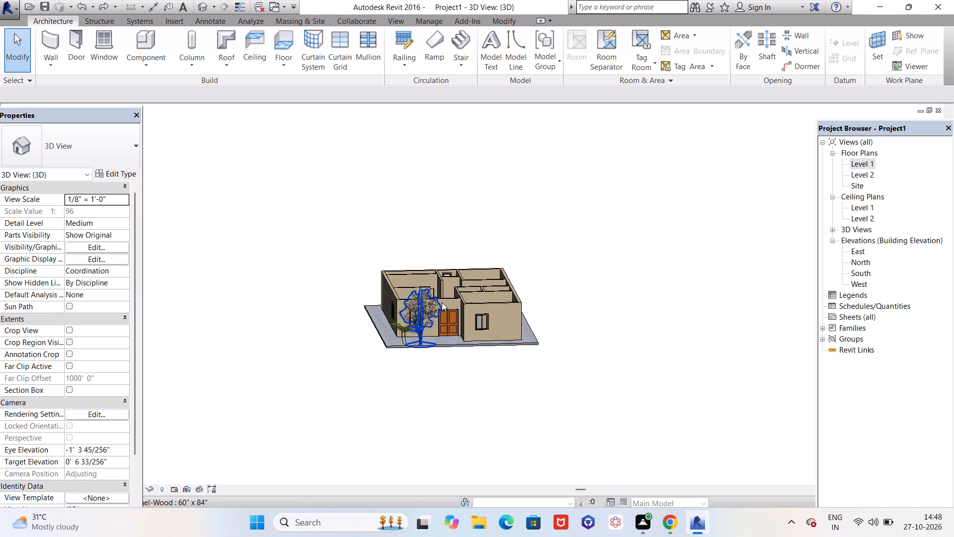
{"action": "middle_click_drag", "start_coordinate": [448, 228], "coordinate": [406, 453], "text": "shift"}
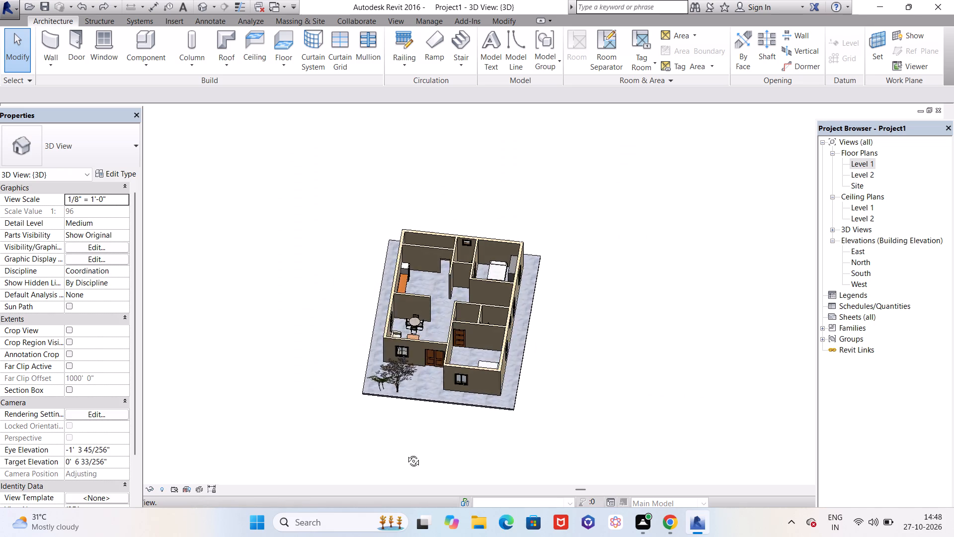
{"action": "middle_click_drag", "start_coordinate": [406, 453], "coordinate": [384, 470], "text": "shift"}
{"action": "middle_click_drag", "start_coordinate": [527, 203], "coordinate": [539, 336], "text": "shift"}
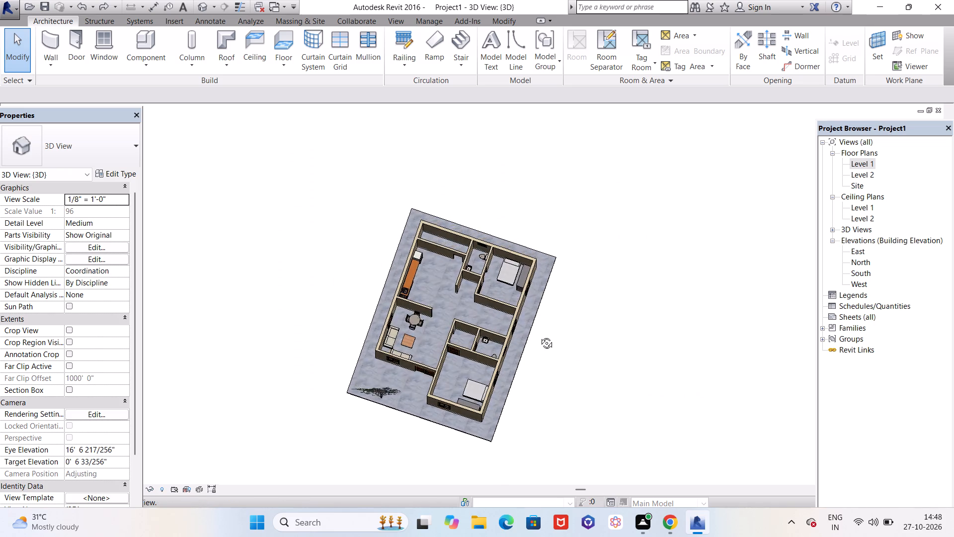
{"action": "middle_click_drag", "start_coordinate": [539, 336], "coordinate": [557, 329], "text": "shift"}
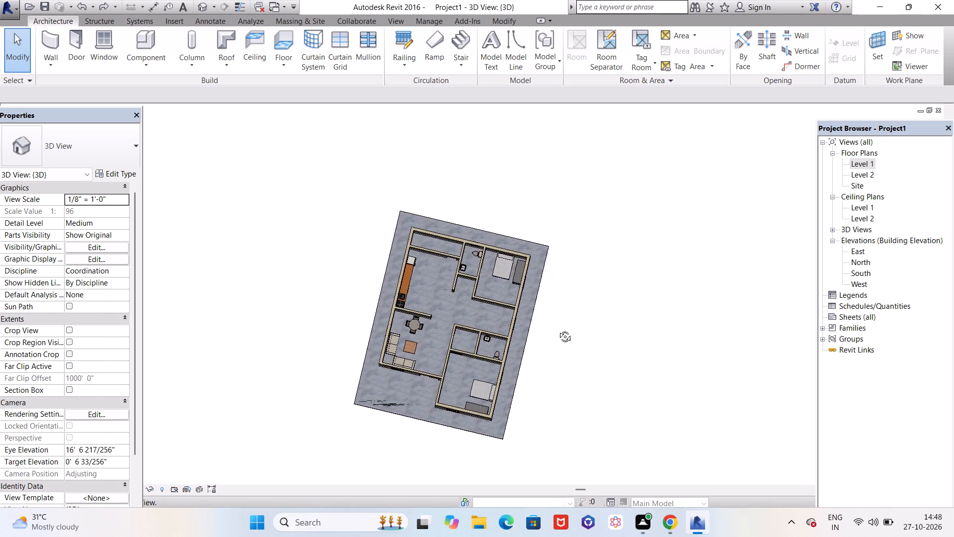
{"action": "middle_click_drag", "start_coordinate": [557, 329], "coordinate": [568, 132], "text": "shift"}
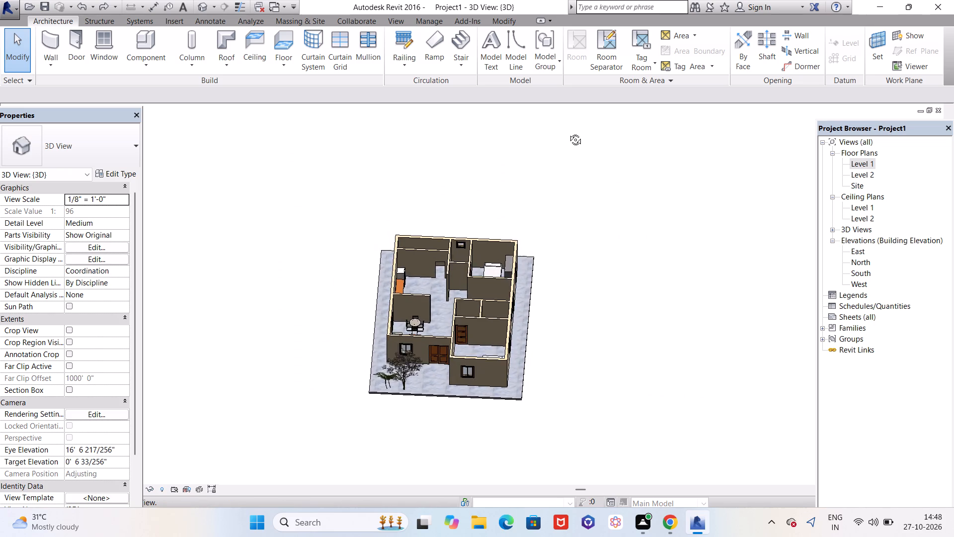
{"action": "middle_click_drag", "start_coordinate": [568, 132], "coordinate": [567, 129], "text": "shift"}
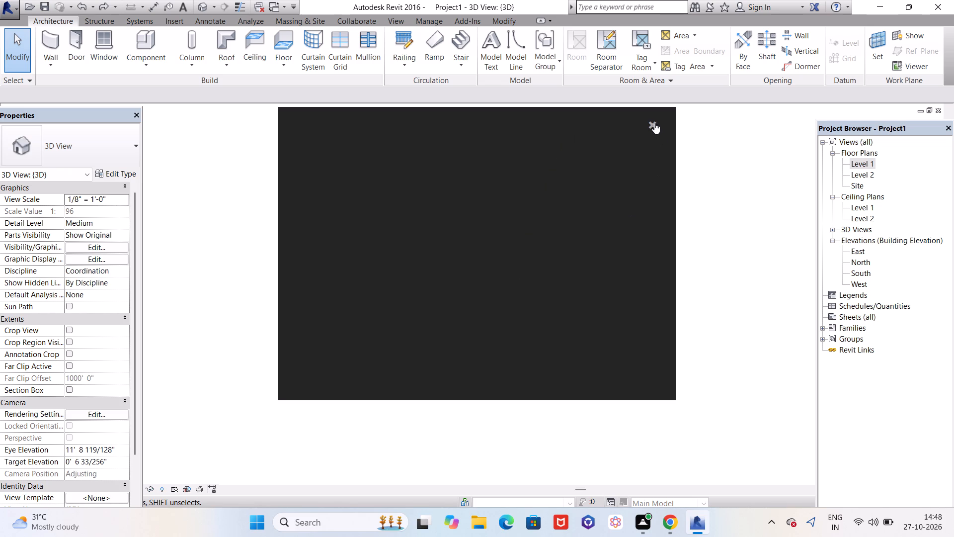
{"action": "left_click", "coordinate": [653, 121]}
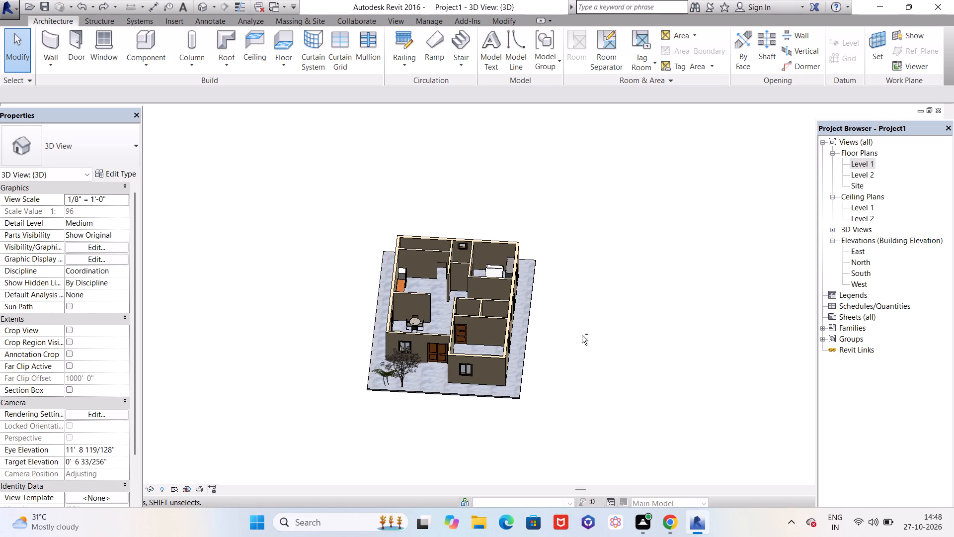
{"action": "middle_click_drag", "start_coordinate": [582, 336], "coordinate": [607, 182], "text": "shift"}
{"action": "scroll", "coordinate": [495, 298], "scroll_direction": "up", "scroll_amount": 5}
{"action": "scroll", "coordinate": [419, 278], "scroll_direction": "up", "scroll_amount": 3}
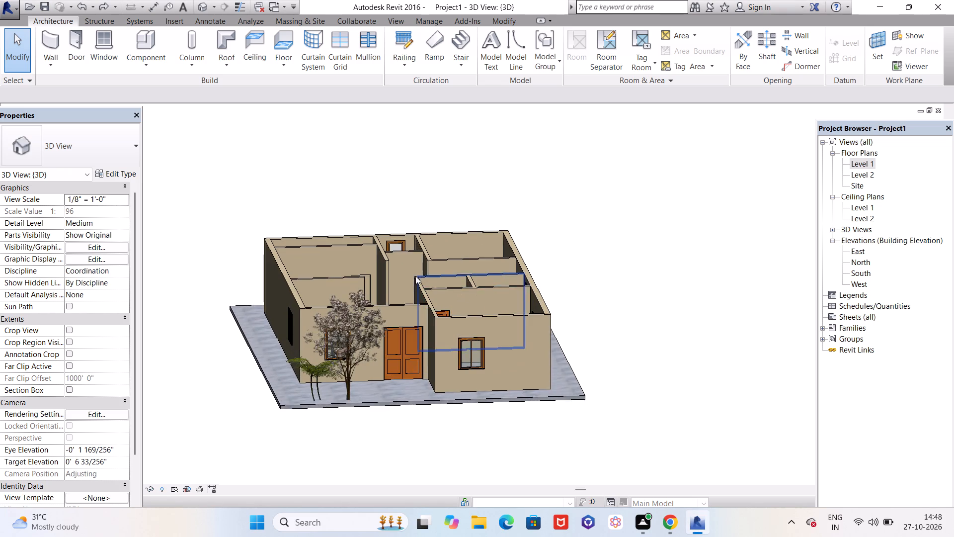
{"action": "scroll", "coordinate": [641, 264], "scroll_direction": "down", "scroll_amount": 2}
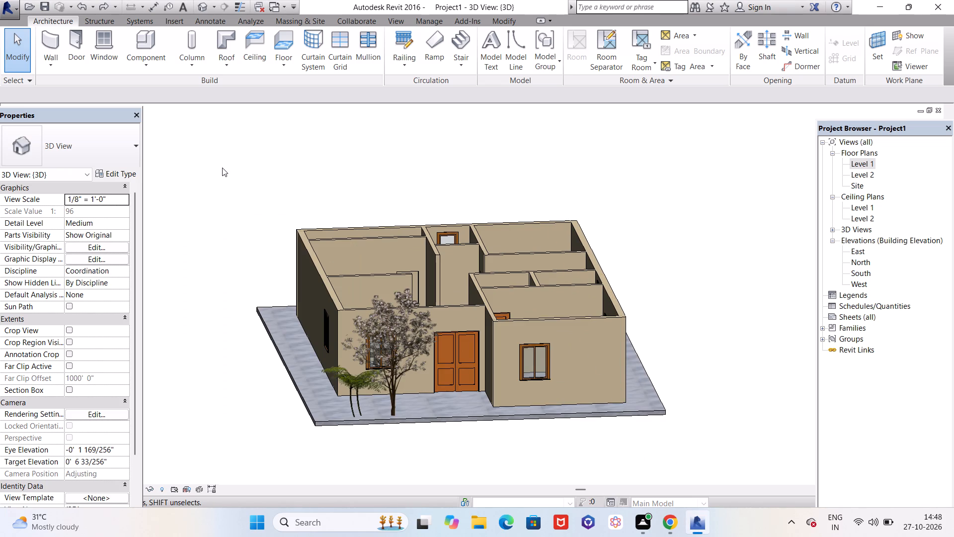
Start saving the project and choose the Revit data folder on the C: drive as the save location.
{"action": "left_click", "coordinate": [8, 9]}
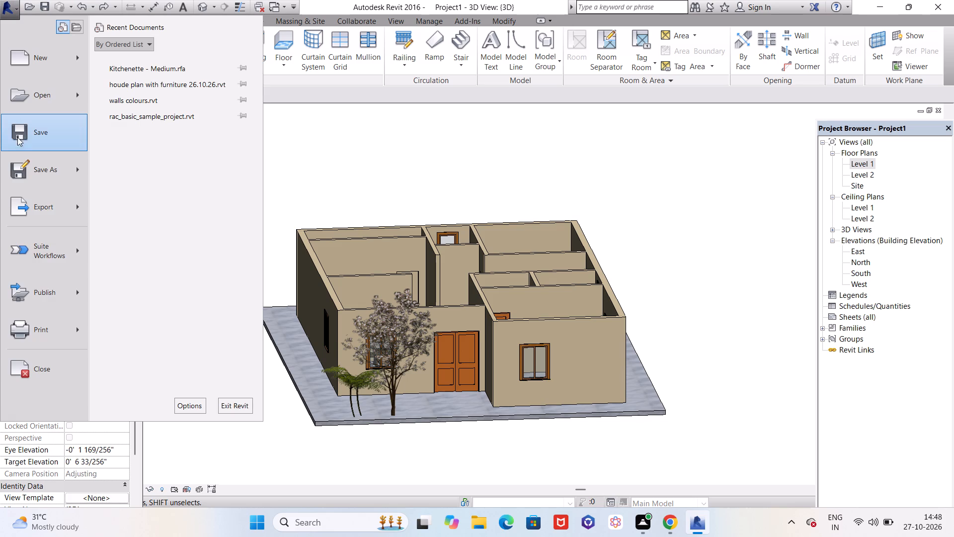
{"action": "left_click", "coordinate": [31, 135]}
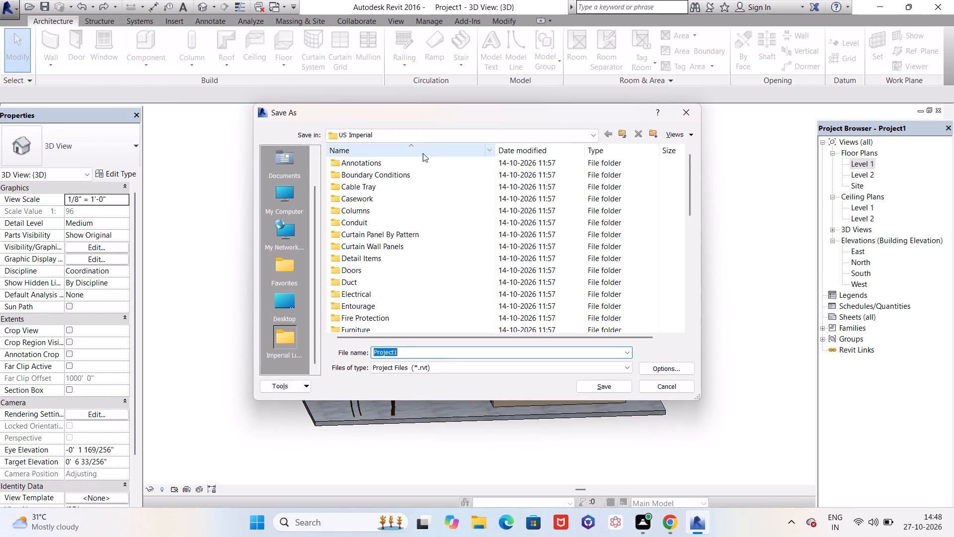
{"action": "left_click", "coordinate": [449, 135]}
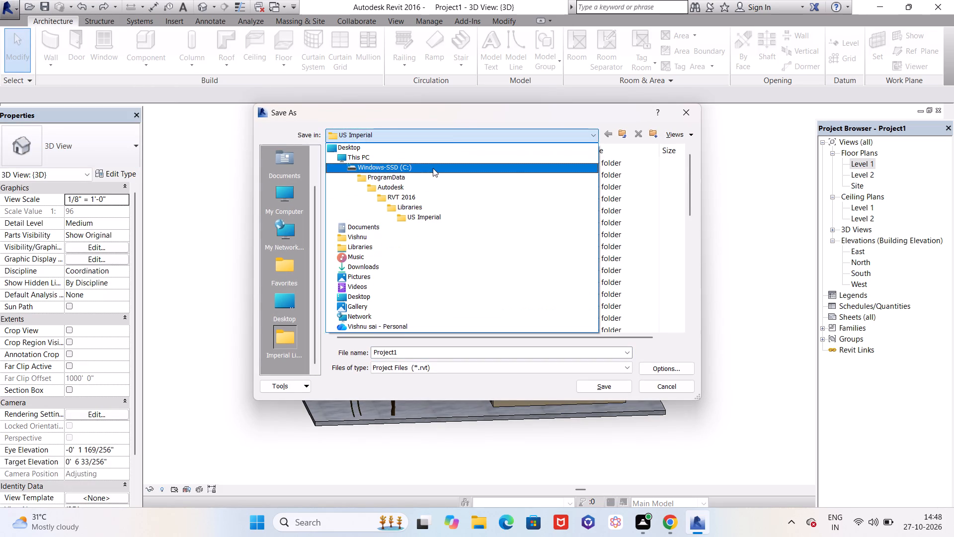
{"action": "left_click", "coordinate": [433, 168]}
{"action": "scroll", "coordinate": [404, 224], "scroll_direction": "down", "scroll_amount": 1}
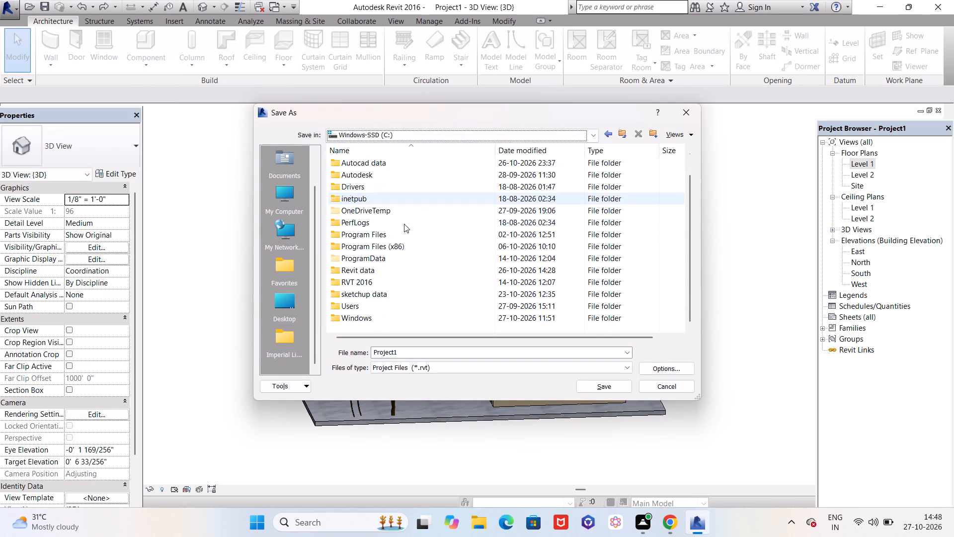
{"action": "double_click", "coordinate": [397, 268]}
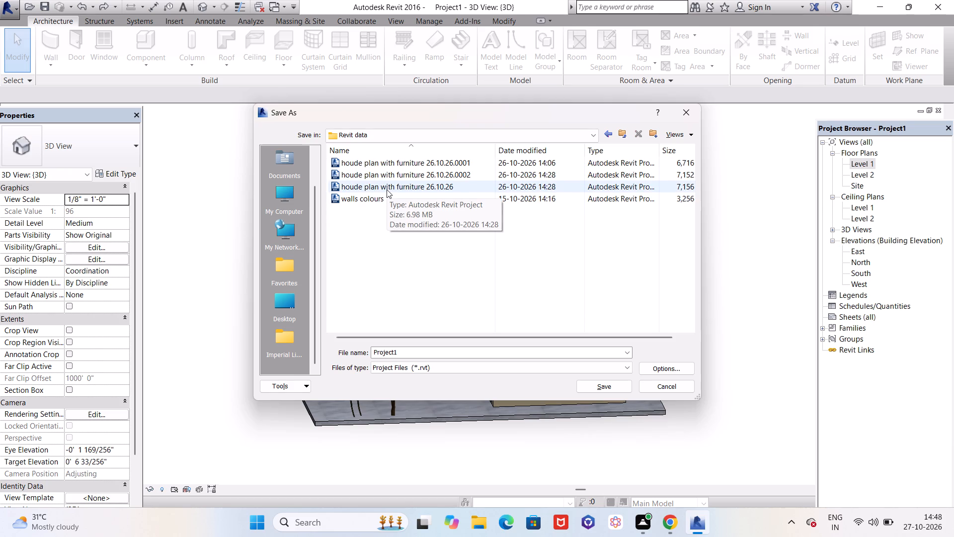
Delete the file houde plan with furniture 26.10.26.0002 from the Revit data folder.
{"action": "right_click", "coordinate": [393, 178]}
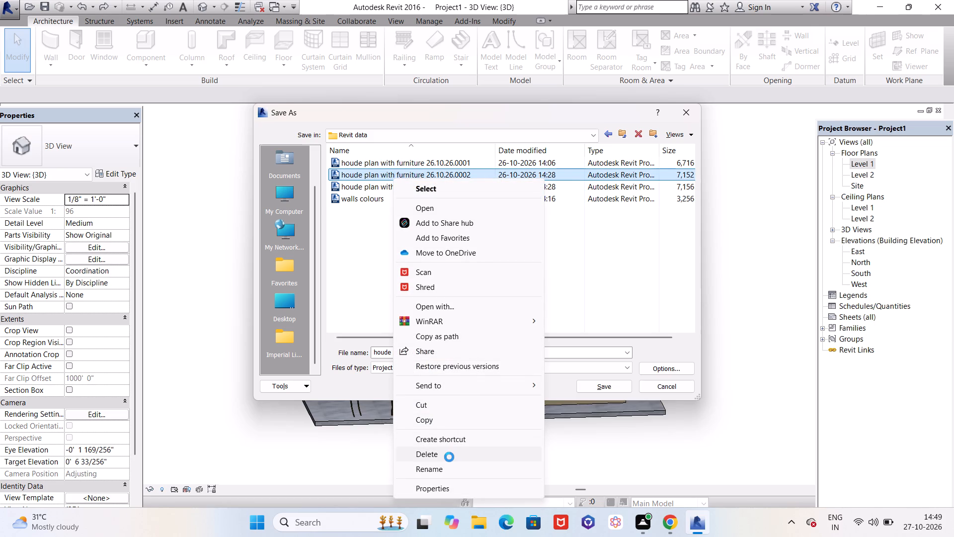
{"action": "left_click", "coordinate": [622, 271]}
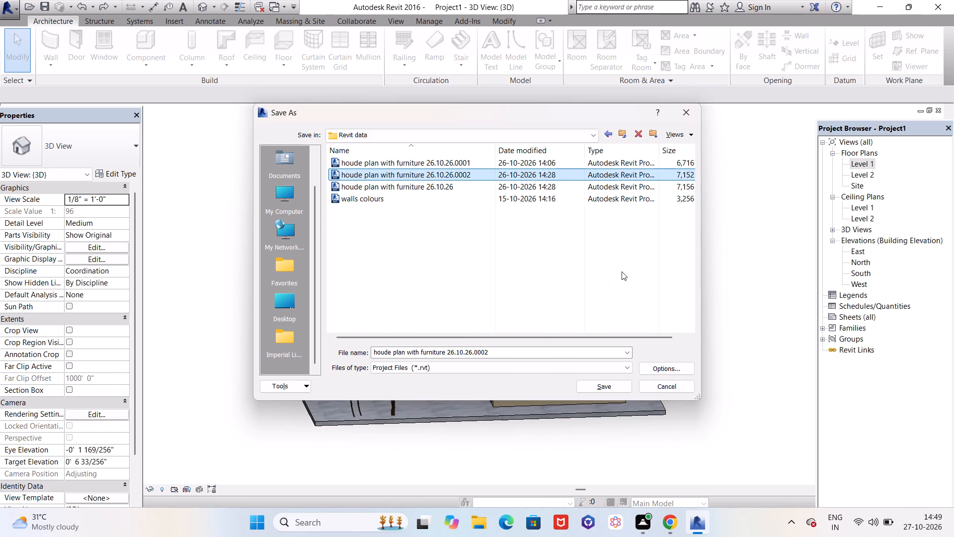
{"action": "right_click", "coordinate": [420, 177]}
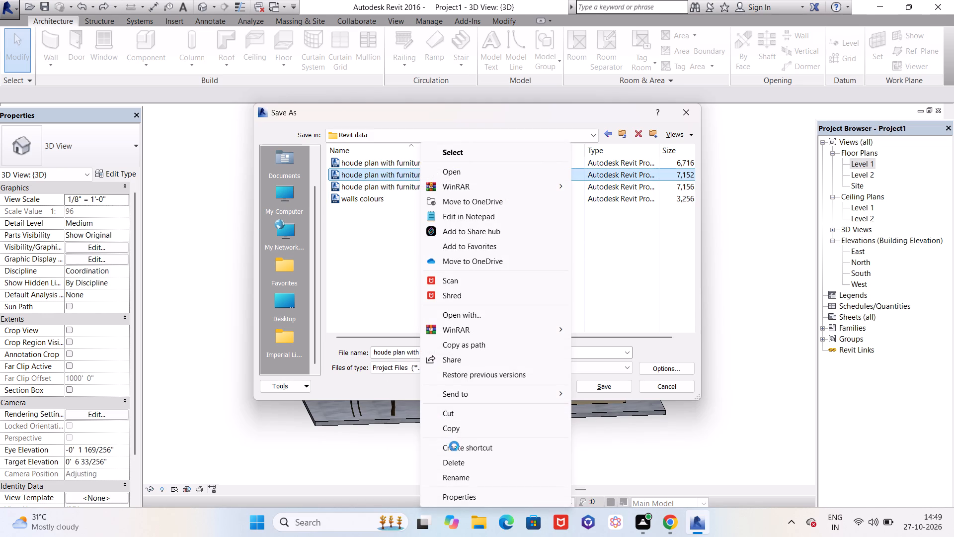
{"action": "left_click", "coordinate": [461, 463]}
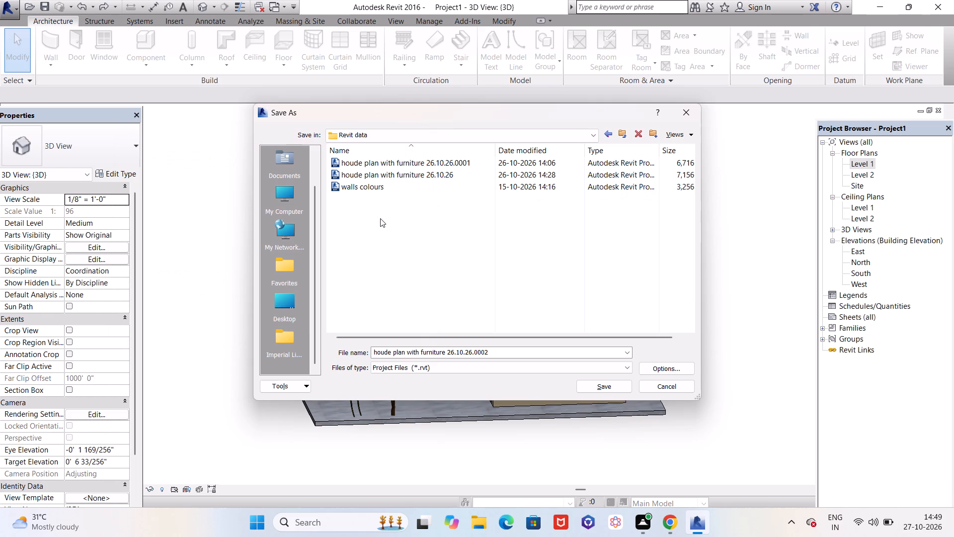
Save the project in the Revit data folder under the file name houde plan slab 27.10.
{"action": "left_click", "coordinate": [492, 352]}
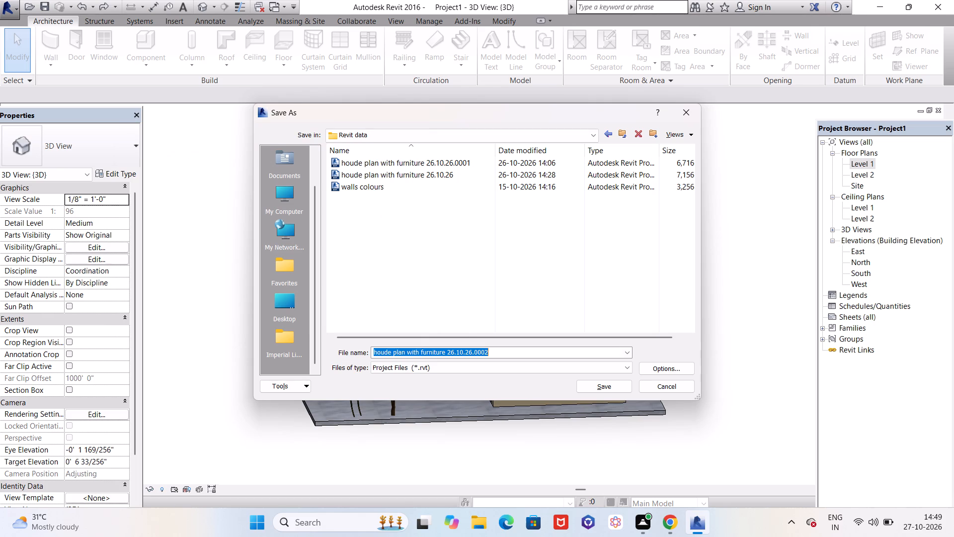
{"action": "left_click", "coordinate": [494, 356]}
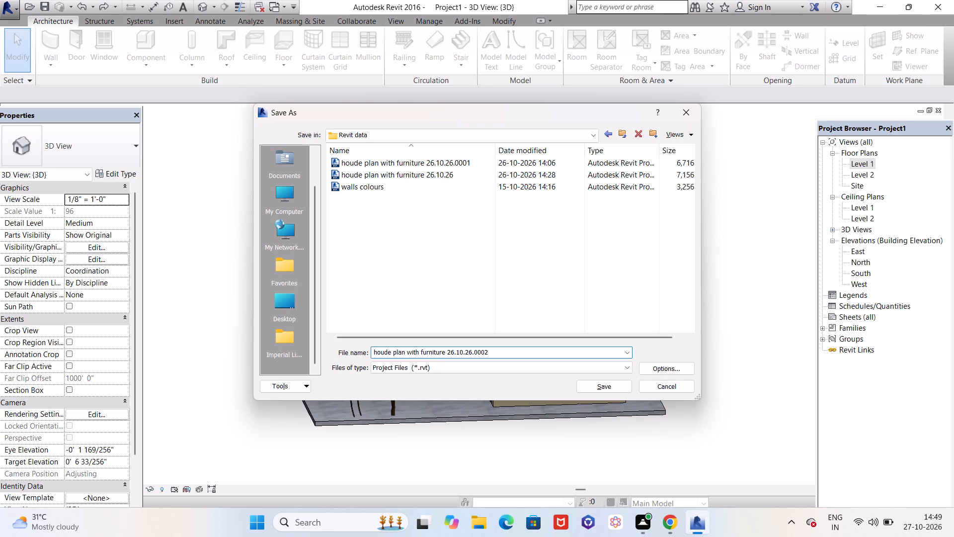
{"action": "key", "text": "BackSpace"}
{"action": "key", "text": "BackSpace"}
{"action": "key", "text": "BackSpace"}
{"action": "key", "text": "BackSpace"}
{"action": "key", "text": "BackSpace"}
{"action": "key", "text": "BackSpace"}
{"action": "key", "text": "BackSpace"}
{"action": "key", "text": "BackSpace"}
{"action": "key", "text": "BackSpace"}
{"action": "key", "text": "BackSpace"}
{"action": "key", "text": "BackSpace"}
{"action": "key", "text": "BackSpace"}
{"action": "key", "text": "BackSpace"}
{"action": "key", "text": "BackSpace"}
{"action": "key", "text": "BackSpace"}
{"action": "key", "text": "BackSpace"}
{"action": "key", "text": "BackSpace"}
{"action": "key", "text": "BackSpace"}
{"action": "key", "text": "BackSpace"}
{"action": "key", "text": "BackSpace"}
{"action": "key", "text": "BackSpace"}
{"action": "key", "text": "BackSpace"}
{"action": "key", "text": "BackSpace"}
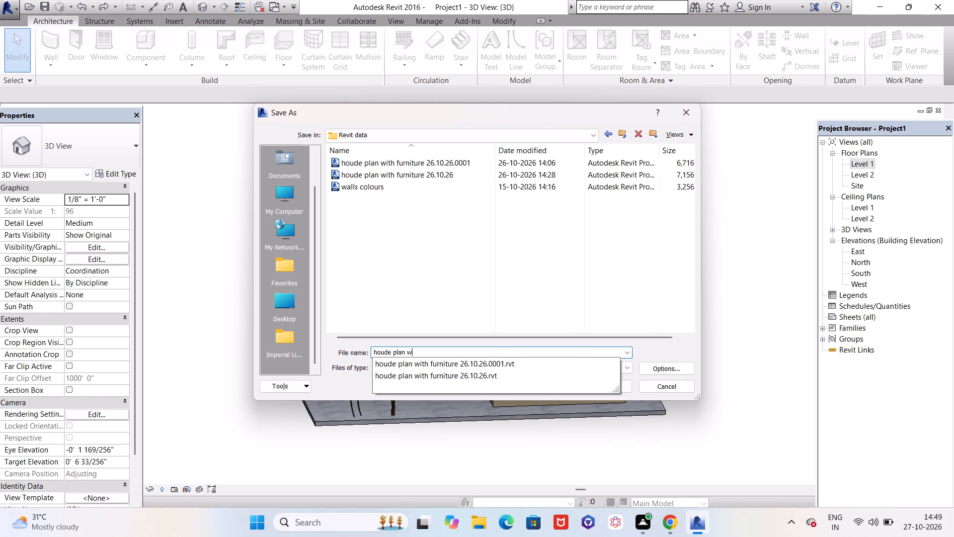
{"action": "key", "text": "space"}
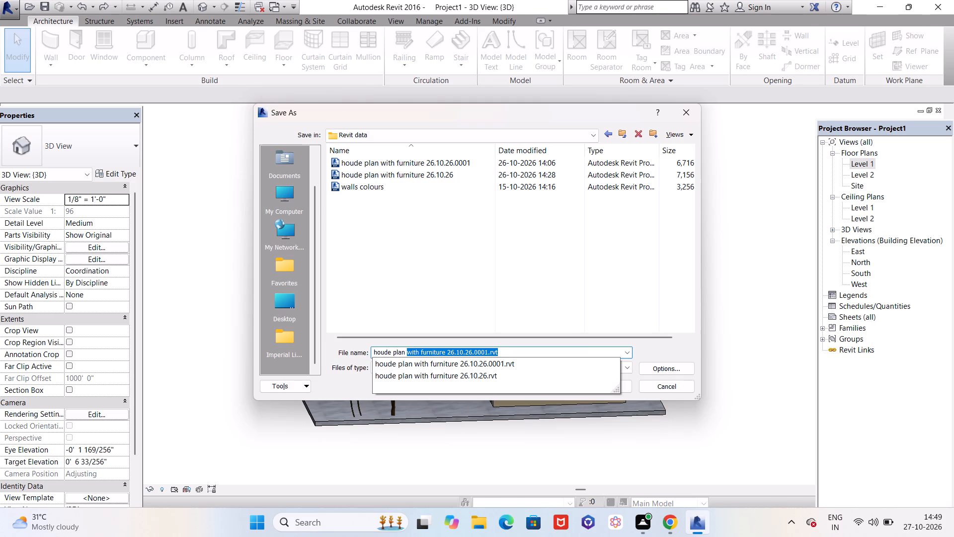
{"action": "type", "text": "sl"}
{"action": "type", "text": "ab"}
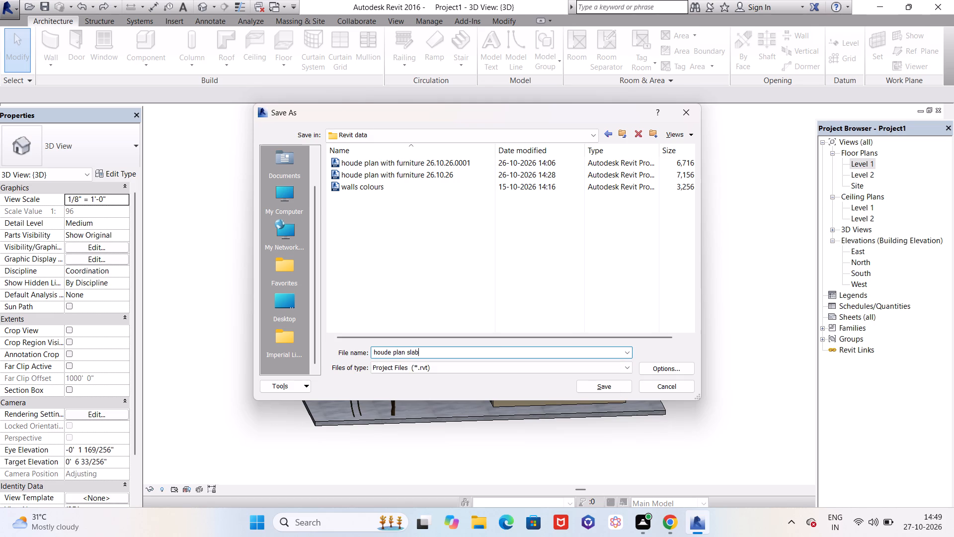
{"action": "key", "text": "space"}
{"action": "key", "text": "2"}
{"action": "type", "text": "7.10"}
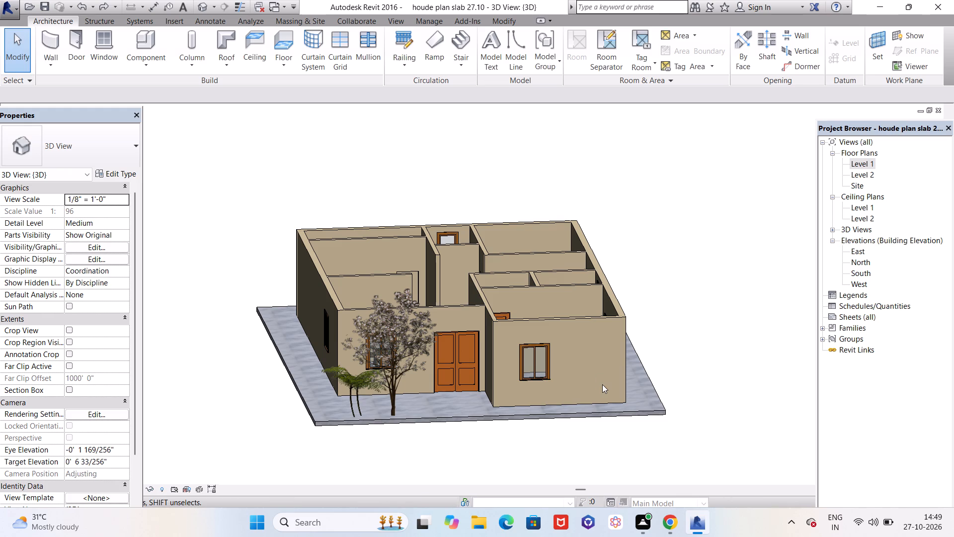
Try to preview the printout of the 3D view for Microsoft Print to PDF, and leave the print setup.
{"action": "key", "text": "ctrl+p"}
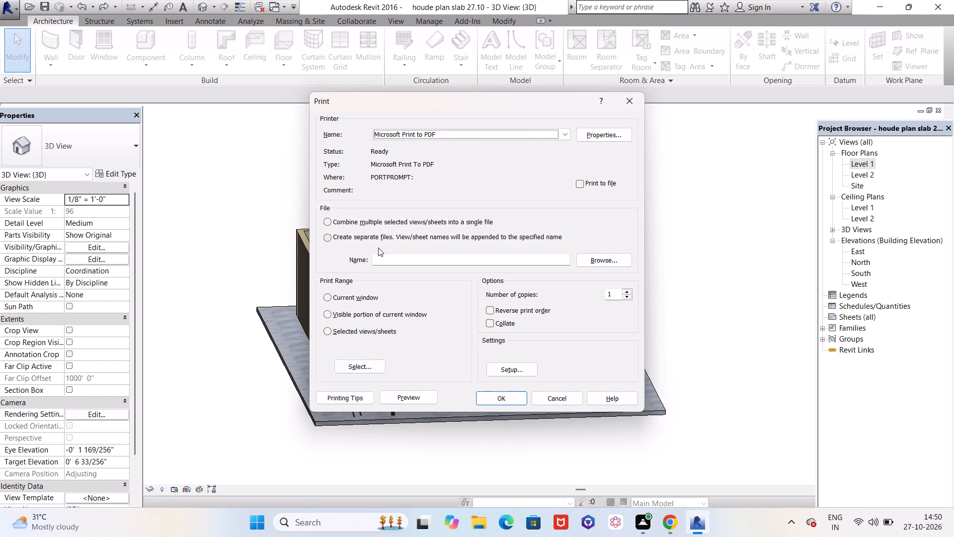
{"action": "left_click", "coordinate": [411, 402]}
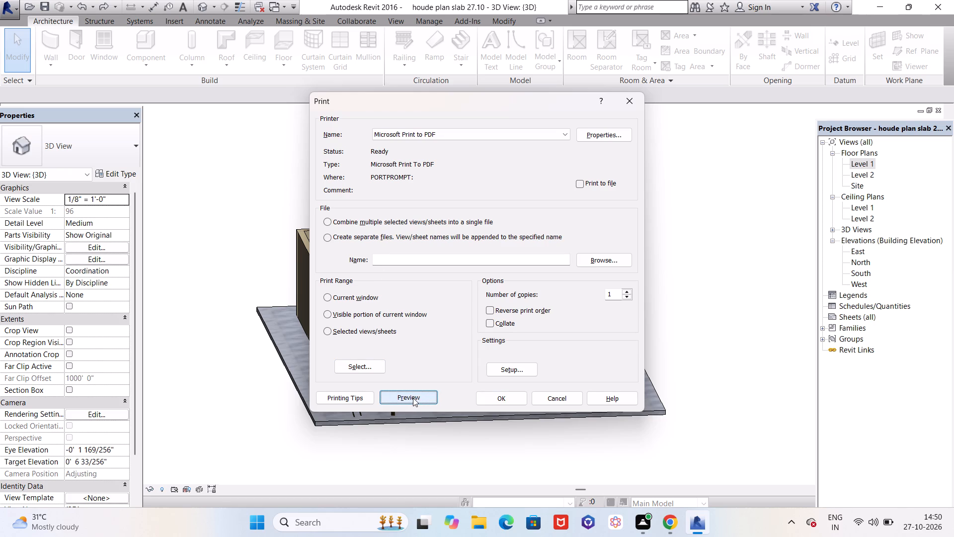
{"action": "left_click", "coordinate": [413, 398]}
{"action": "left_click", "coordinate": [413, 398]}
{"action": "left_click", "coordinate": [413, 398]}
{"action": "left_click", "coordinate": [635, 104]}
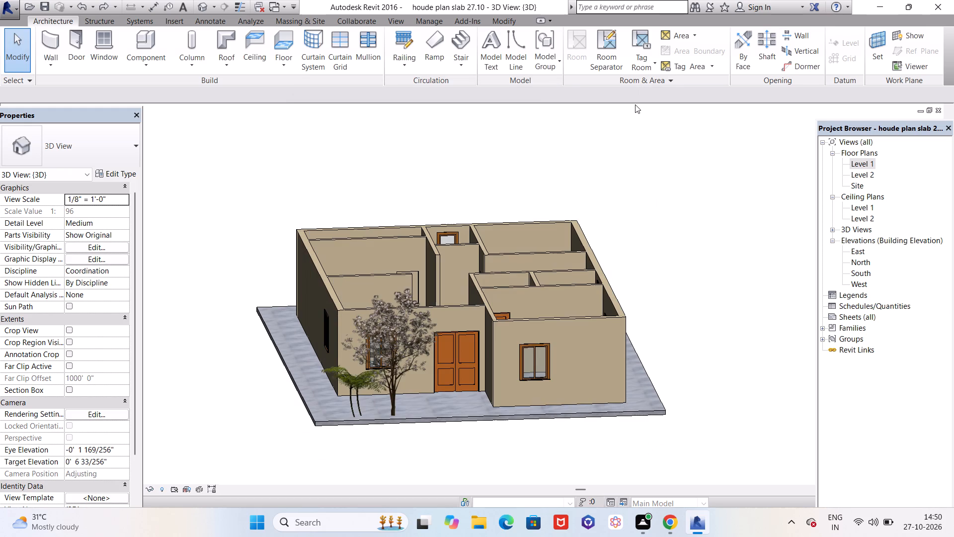
Print the 3D view with Microsoft Print to PDF and save the output on the Desktop as house slab, dismissing the pop-ups.
{"action": "key", "text": "ctrl+p"}
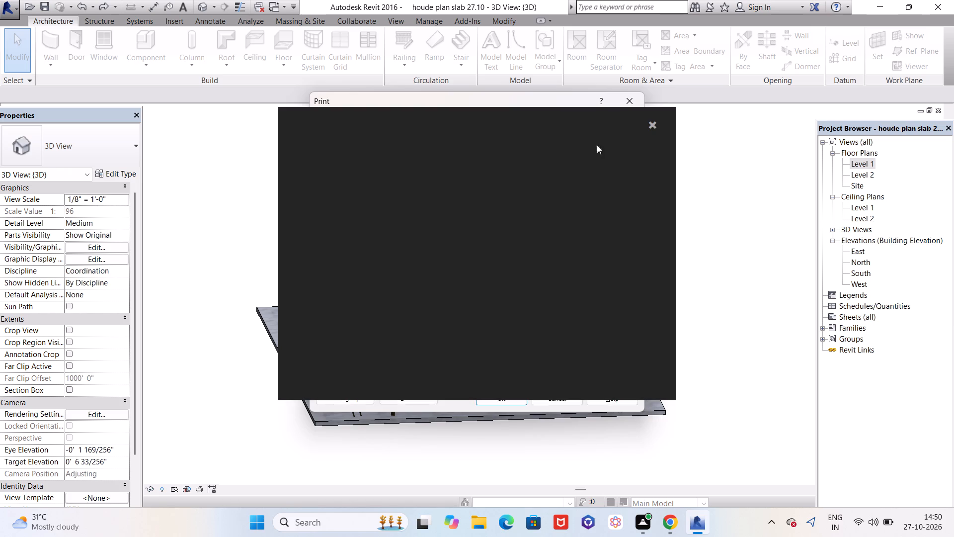
{"action": "left_click", "coordinate": [648, 123]}
{"action": "left_click", "coordinate": [648, 123]}
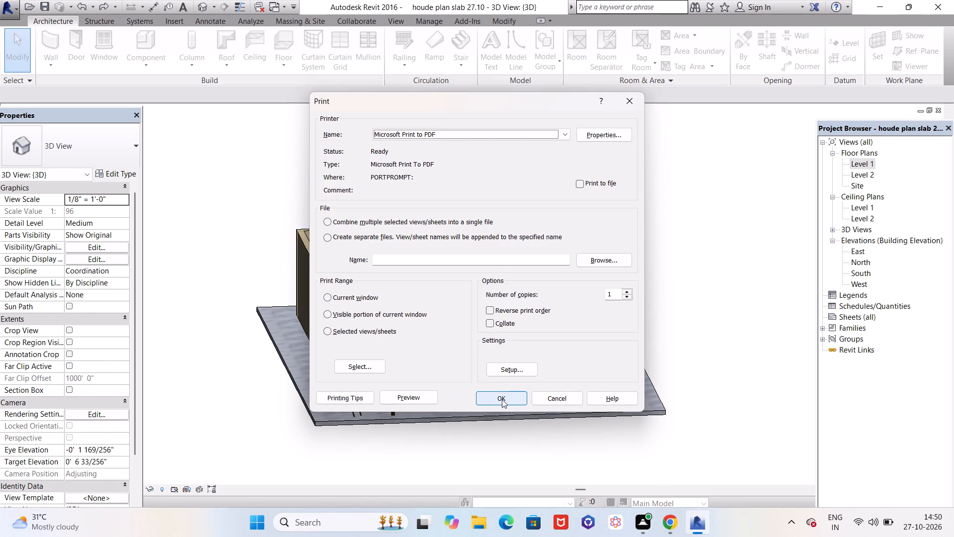
{"action": "left_click", "coordinate": [502, 399]}
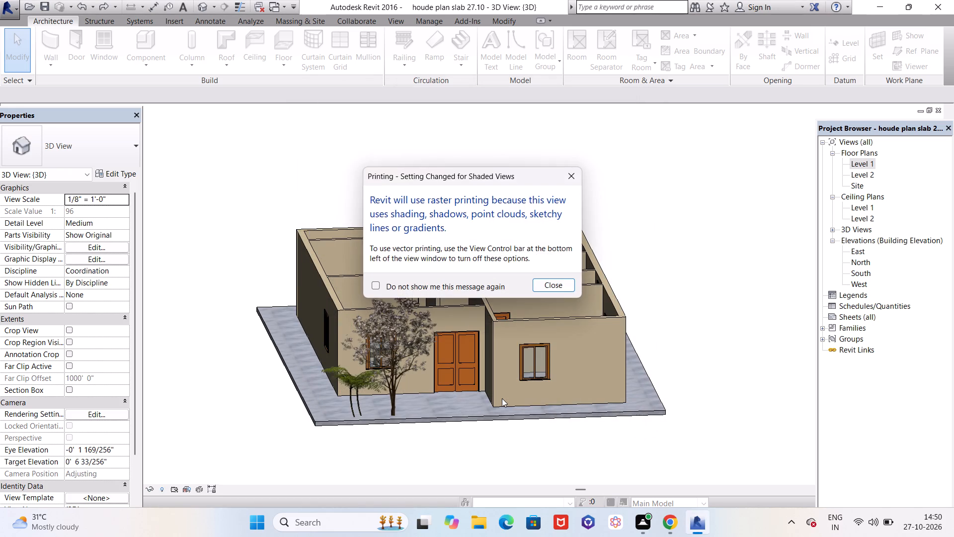
{"action": "left_click", "coordinate": [568, 177]}
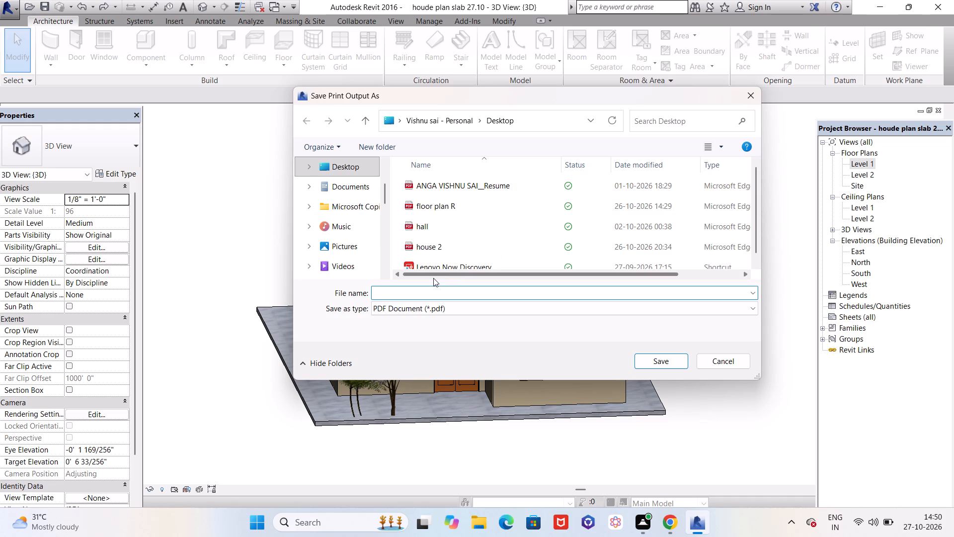
{"action": "type", "text": "house"}
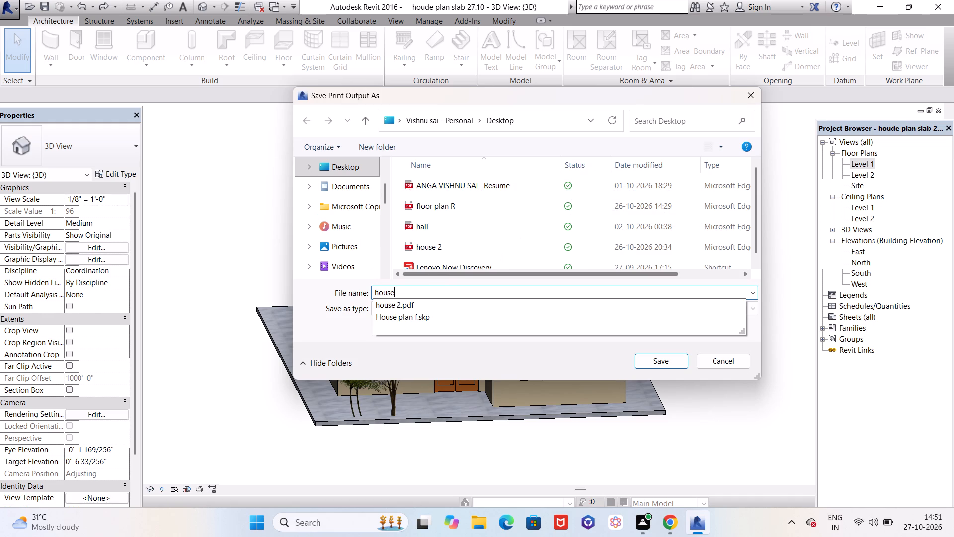
{"action": "key", "text": "space"}
{"action": "type", "text": "slab"}
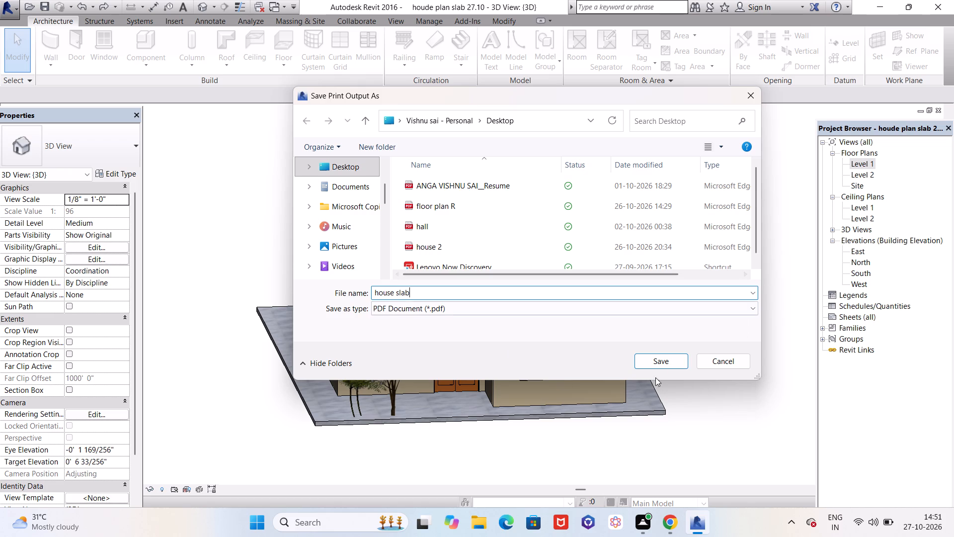
{"action": "left_click", "coordinate": [670, 363]}
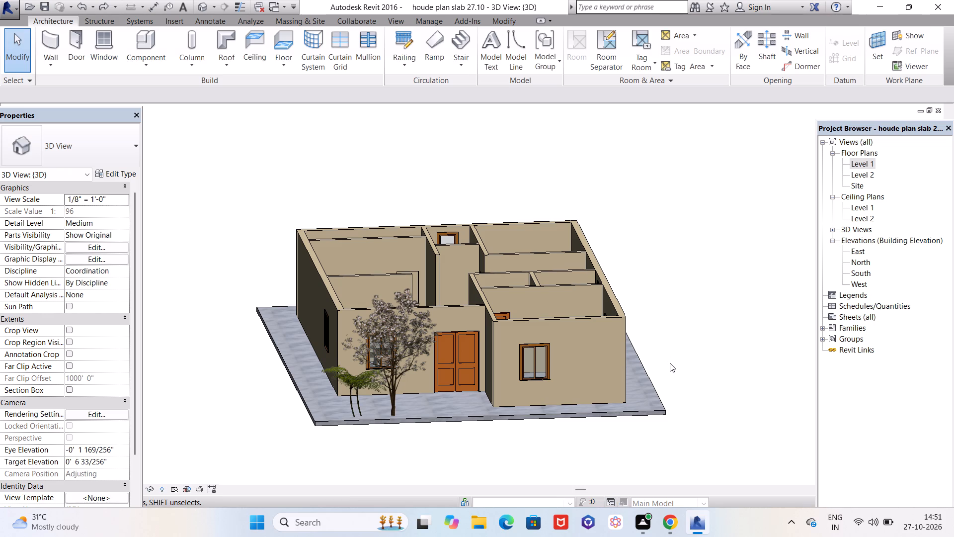
Examine the house model in 3D from the front and from above, checking the rooms, furniture, slab and trees.
{"action": "scroll", "coordinate": [481, 400], "scroll_direction": "up", "scroll_amount": 4}
{"action": "scroll", "coordinate": [489, 393], "scroll_direction": "down", "scroll_amount": 2}
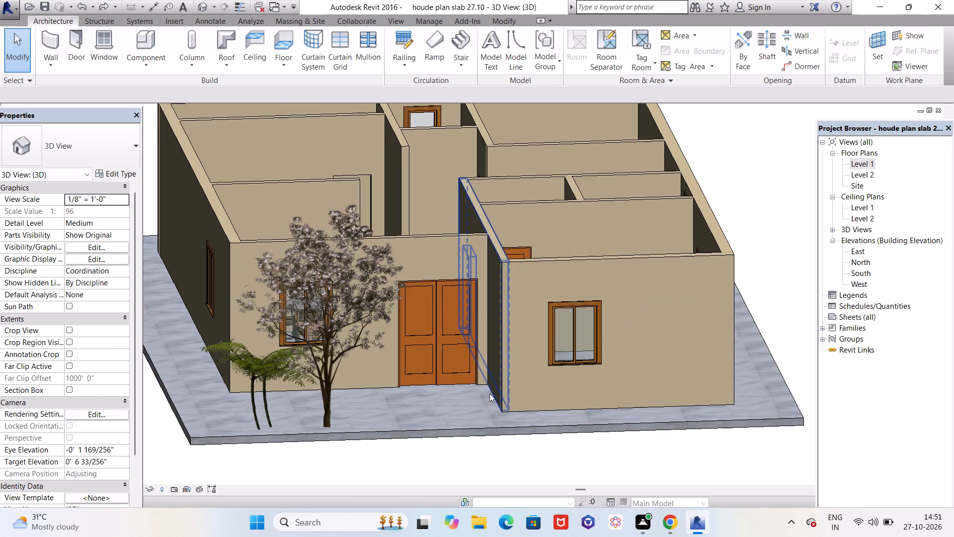
{"action": "scroll", "coordinate": [489, 393], "scroll_direction": "down", "scroll_amount": 2}
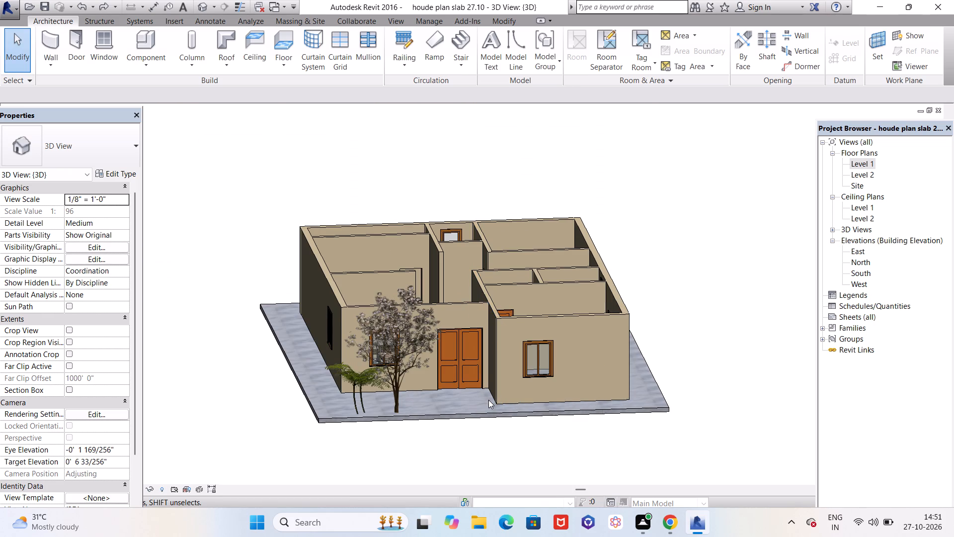
{"action": "middle_click_drag", "start_coordinate": [427, 429], "coordinate": [439, 397], "text": "shift"}
{"action": "middle_click_drag", "start_coordinate": [663, 286], "coordinate": [714, 203]}
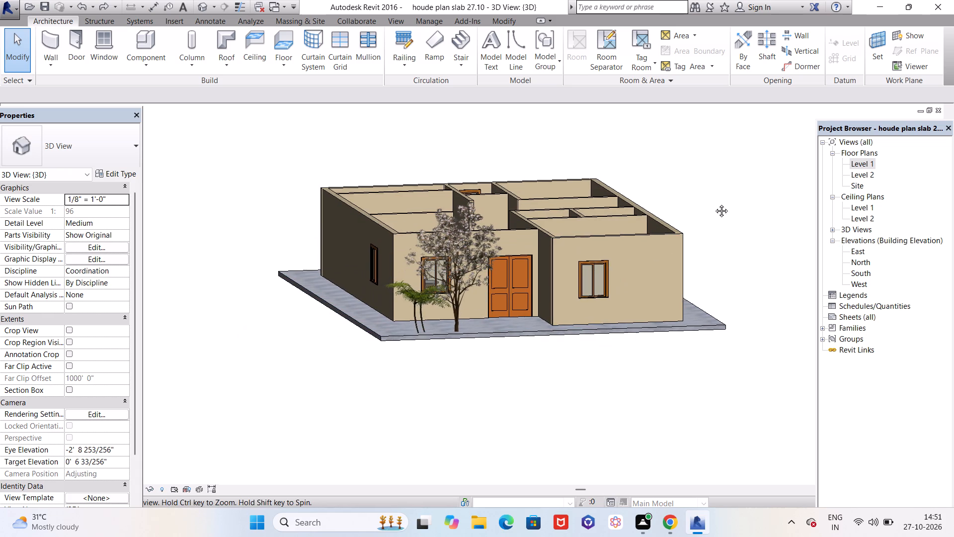
{"action": "middle_click_drag", "start_coordinate": [714, 203], "coordinate": [717, 195]}
{"action": "middle_click_drag", "start_coordinate": [717, 195], "coordinate": [718, 290], "text": "shift"}
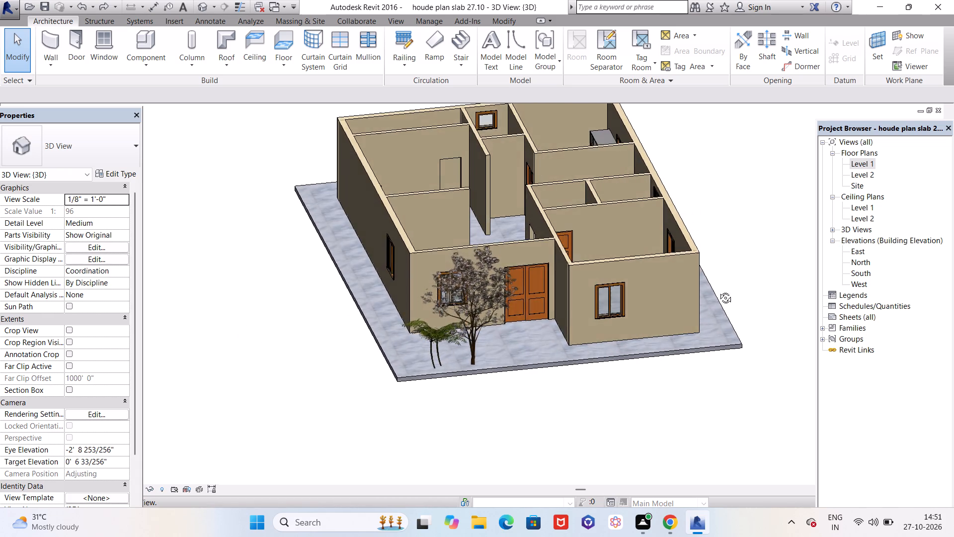
{"action": "middle_click_drag", "start_coordinate": [718, 290], "coordinate": [706, 365], "text": "shift"}
{"action": "scroll", "coordinate": [638, 368], "scroll_direction": "down", "scroll_amount": 3}
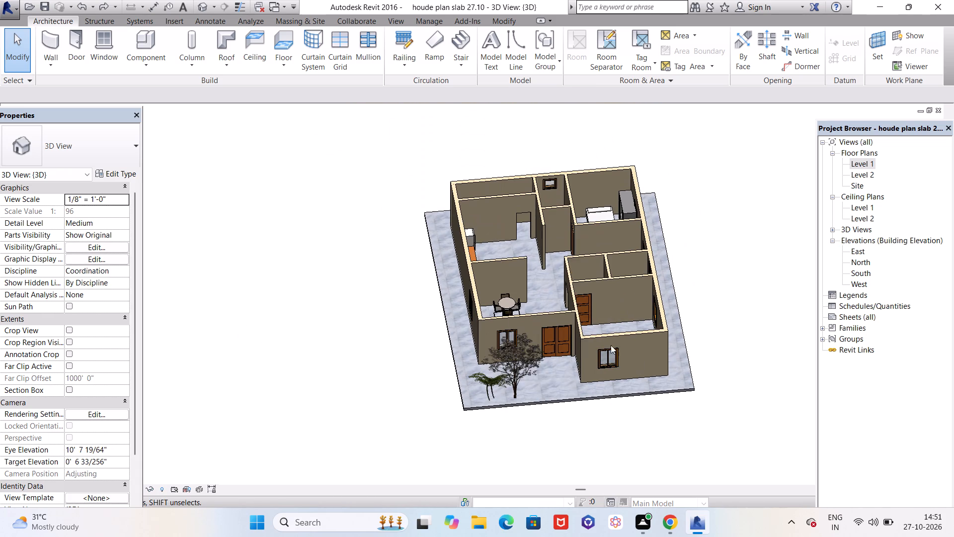
{"action": "middle_click_drag", "start_coordinate": [344, 239], "coordinate": [366, 341], "text": "shift"}
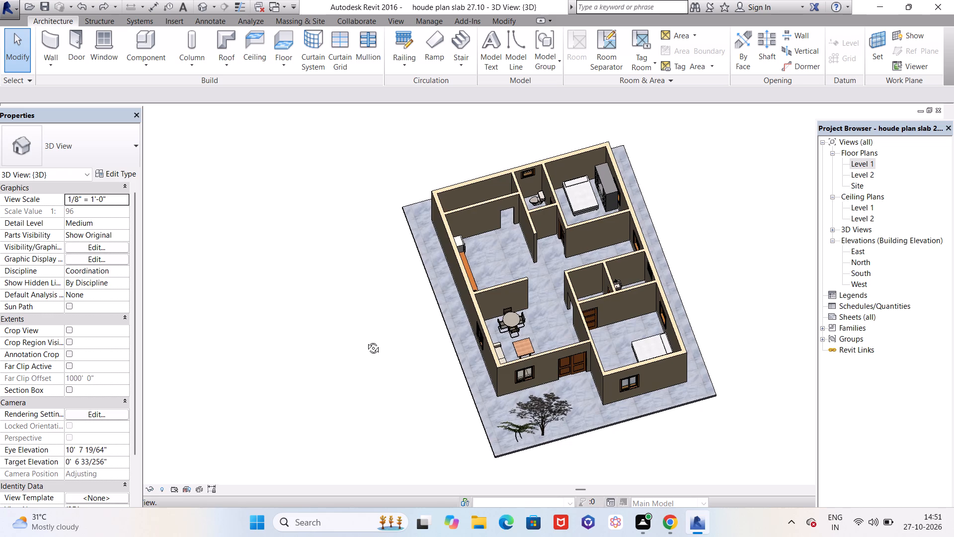
{"action": "middle_click_drag", "start_coordinate": [366, 341], "coordinate": [336, 161], "text": "shift"}
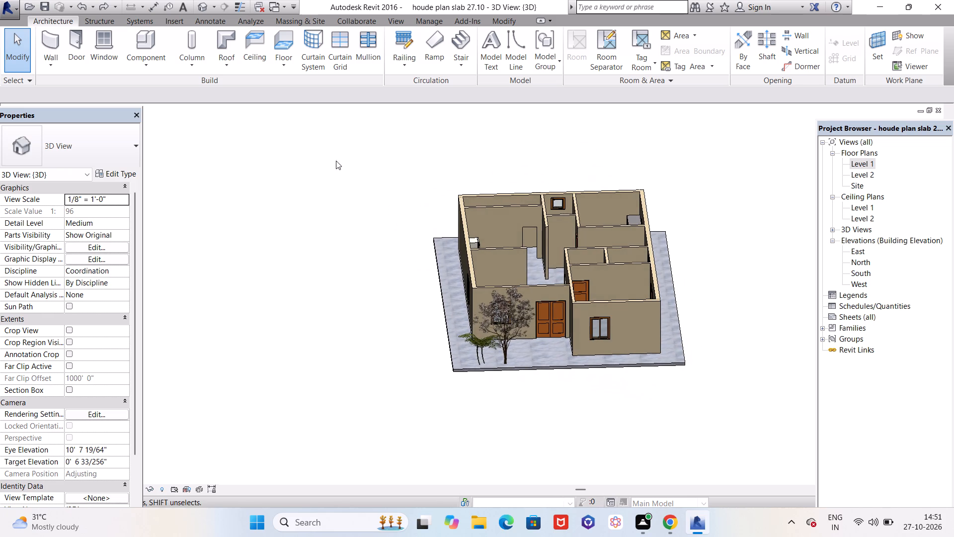
{"action": "scroll", "coordinate": [610, 273], "scroll_direction": "up", "scroll_amount": 3}
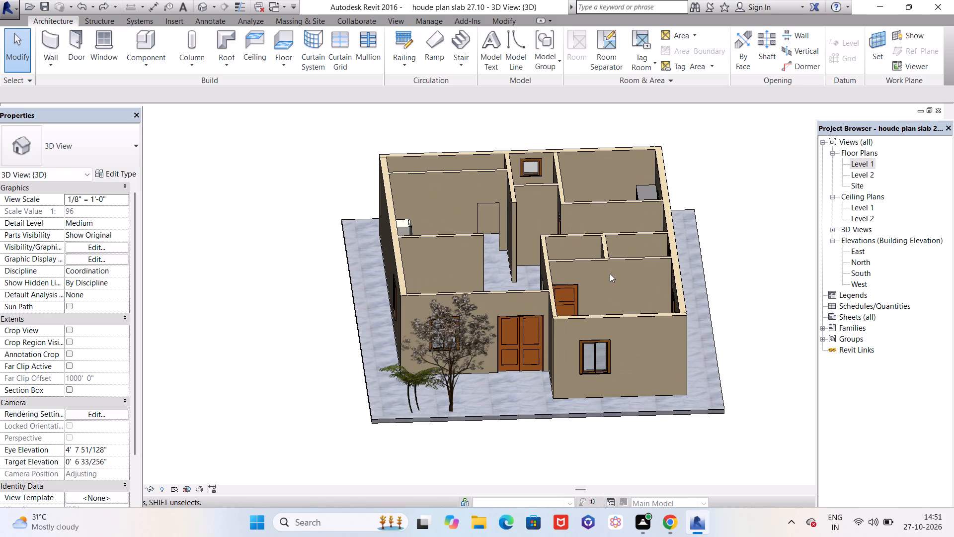